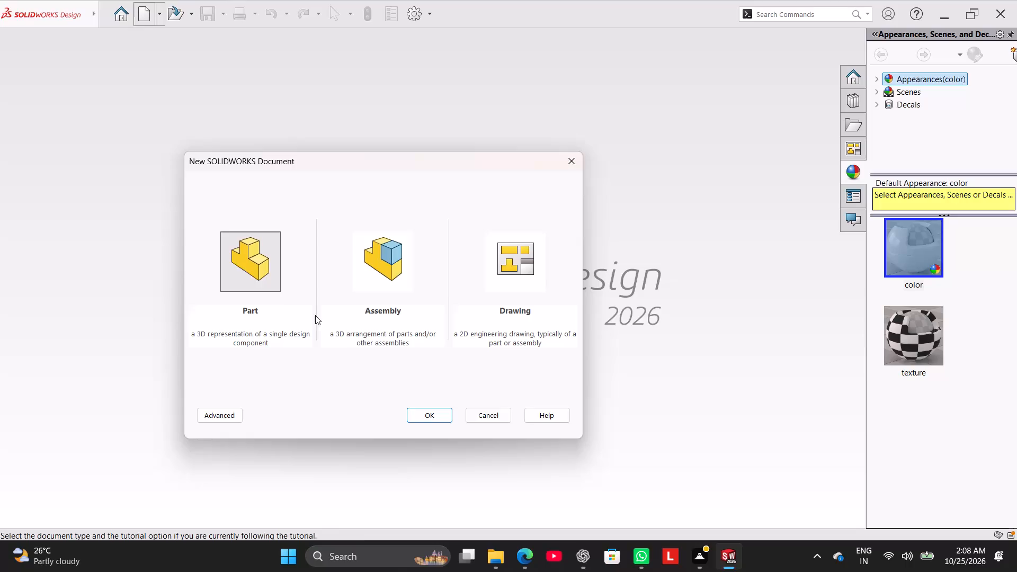
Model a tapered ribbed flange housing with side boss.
Create a new part document.
left_click(440, 420)
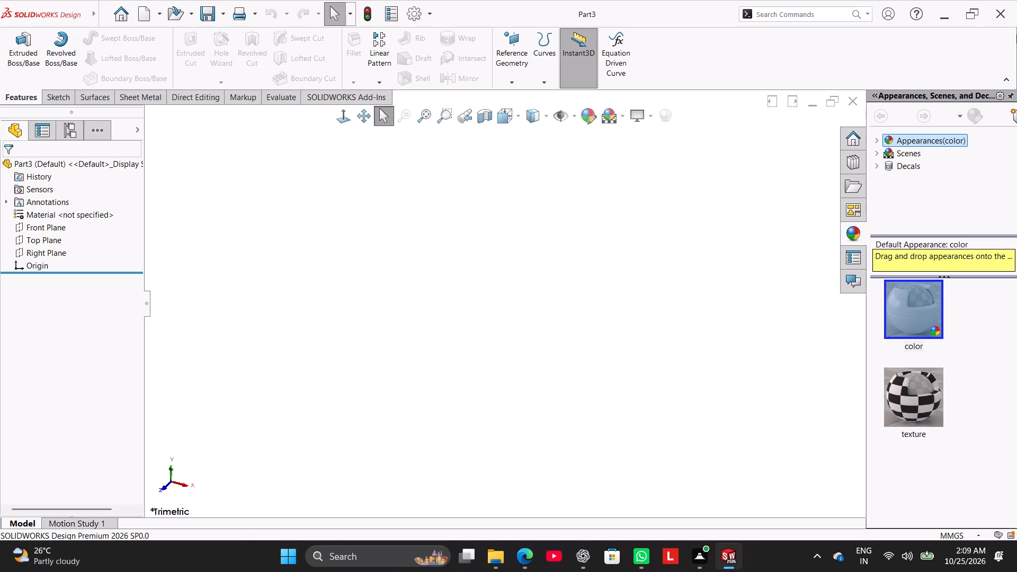
Start a sketch on the Front Plane.
left_click(58, 93)
left_click(11, 51)
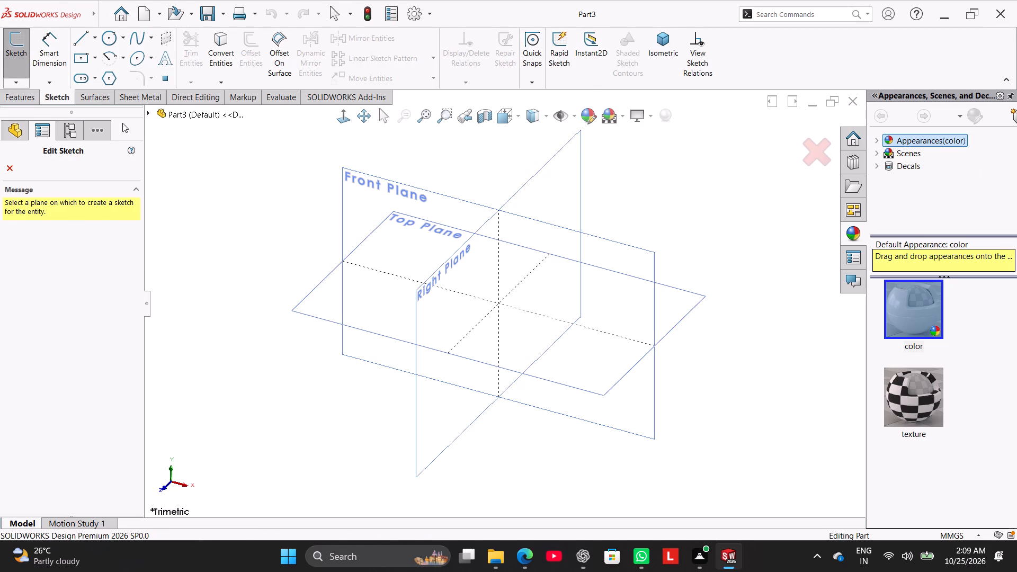
left_click(369, 180)
Draw a vertical centerline about 67 mm long up from the origin and stretch its upper end higher.
left_click(94, 40)
left_click(113, 66)
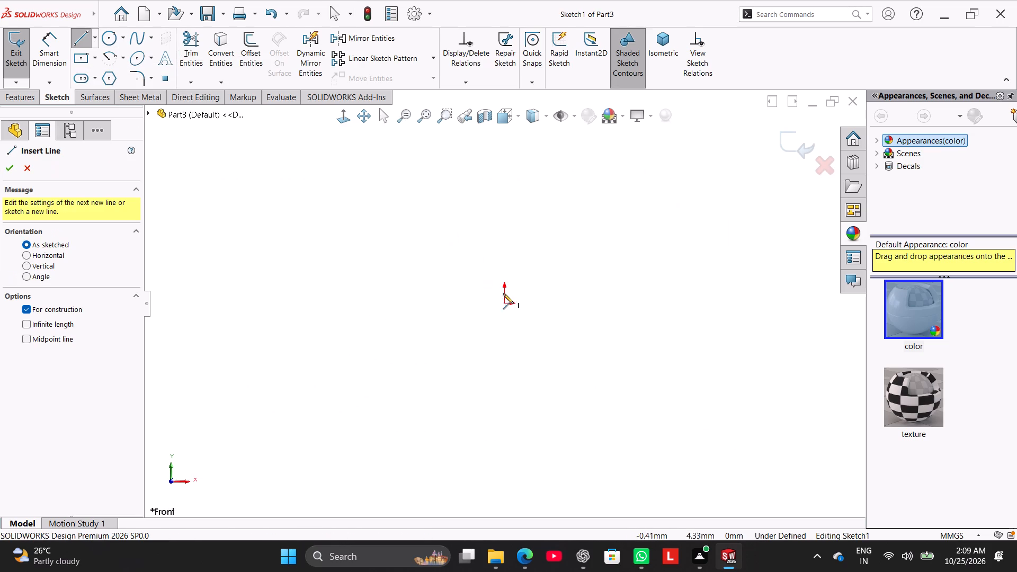
left_click(508, 306)
left_click(505, 302)
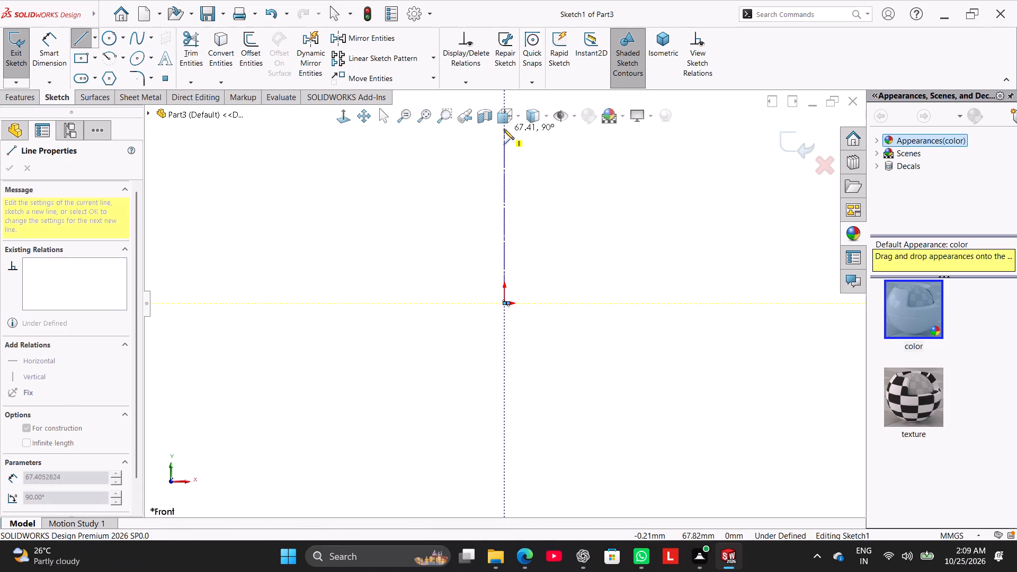
left_click(504, 129)
right_click(546, 153)
left_click(559, 159)
scroll(560, 191, "up", 3)
scroll(558, 194, "down", 2)
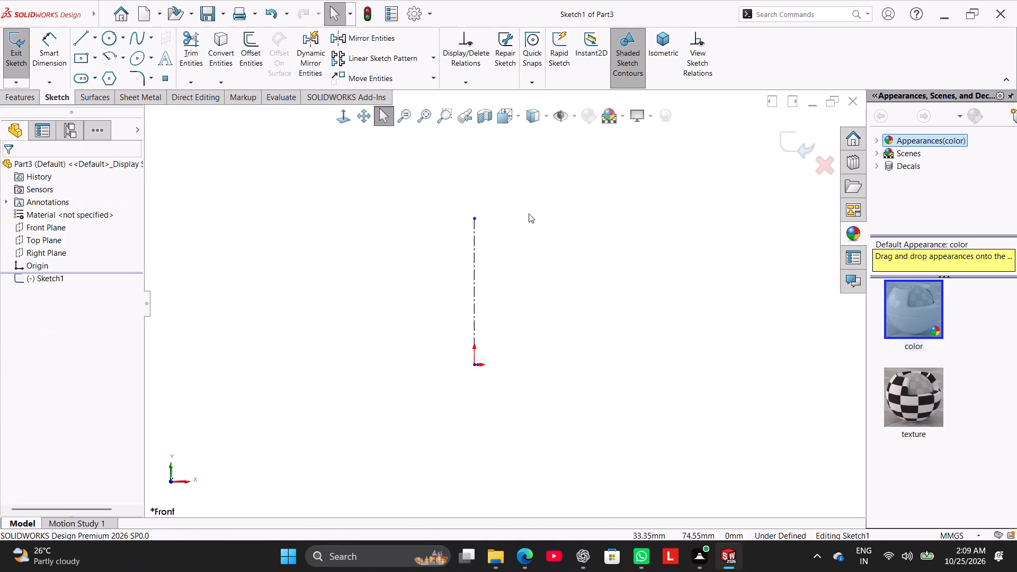
left_click_drag(476, 217, 474, 180)
left_click(416, 231)
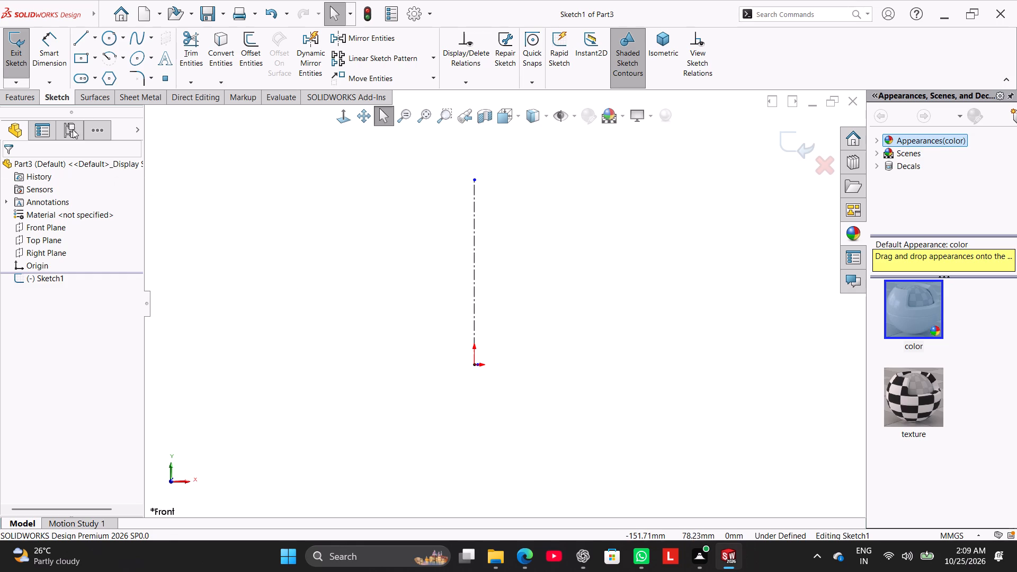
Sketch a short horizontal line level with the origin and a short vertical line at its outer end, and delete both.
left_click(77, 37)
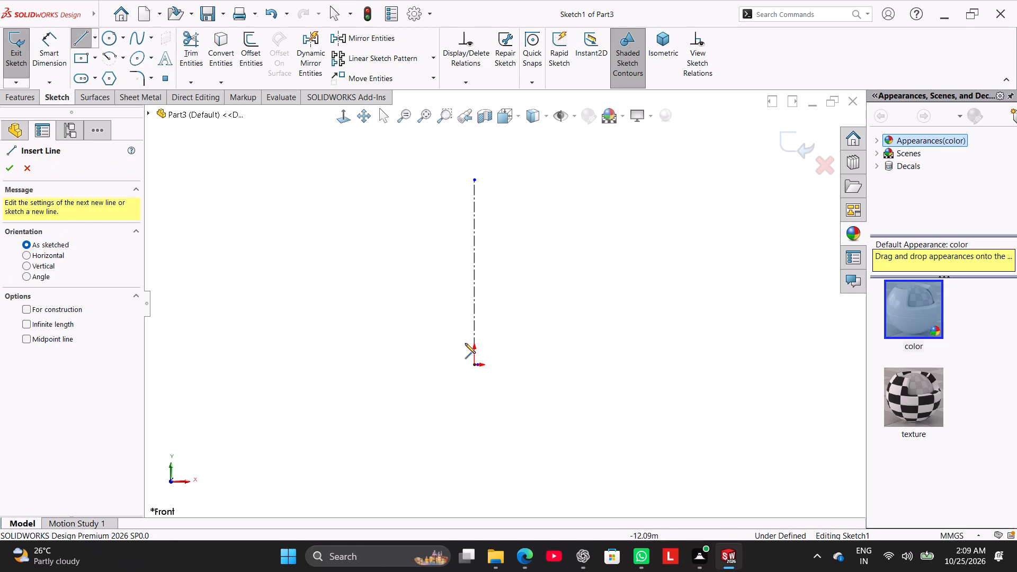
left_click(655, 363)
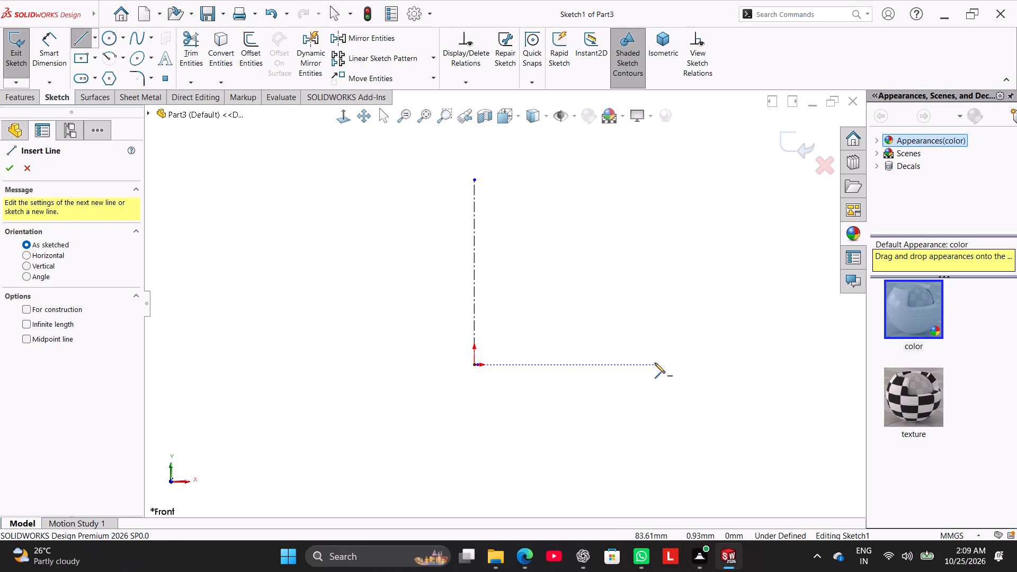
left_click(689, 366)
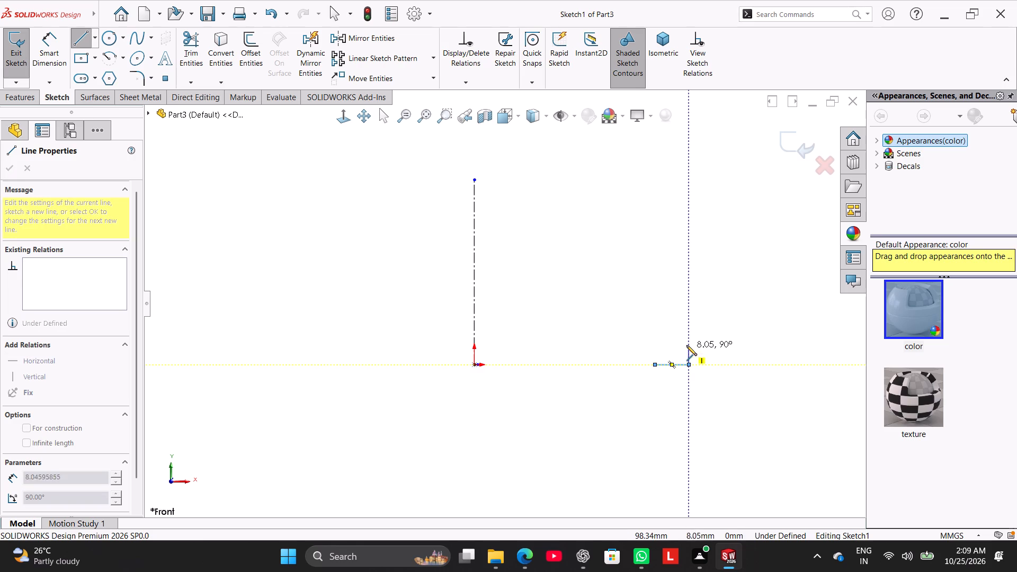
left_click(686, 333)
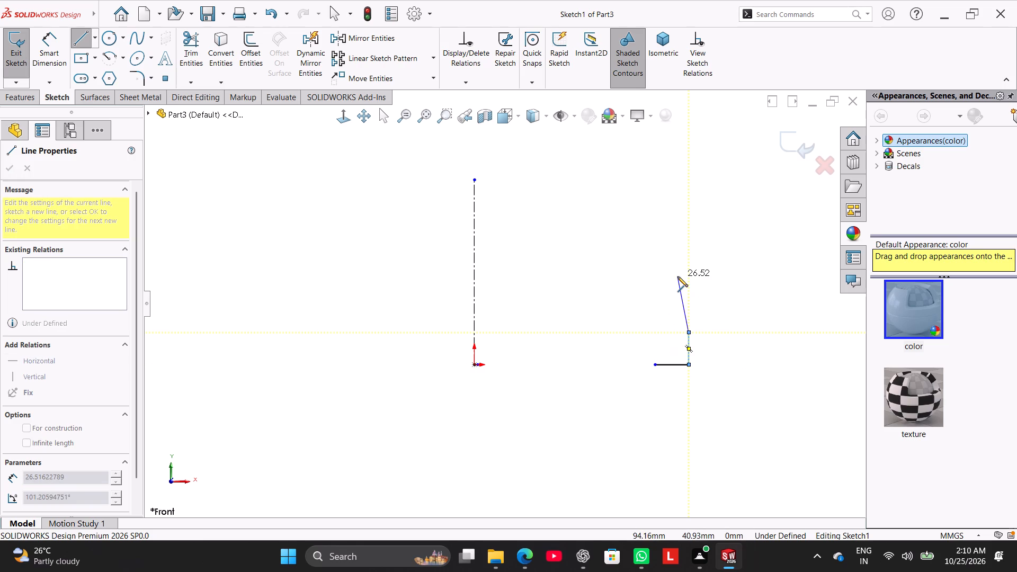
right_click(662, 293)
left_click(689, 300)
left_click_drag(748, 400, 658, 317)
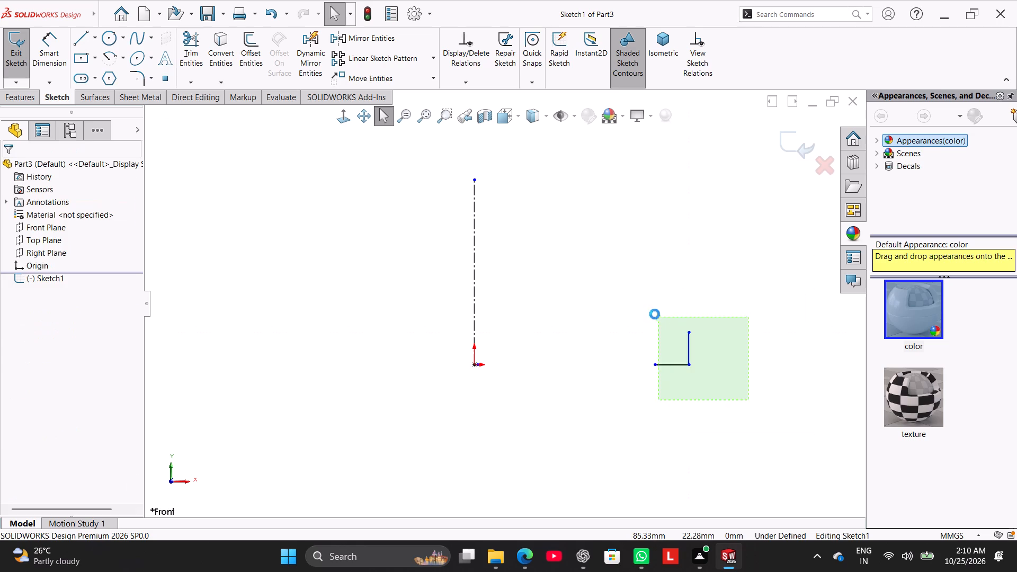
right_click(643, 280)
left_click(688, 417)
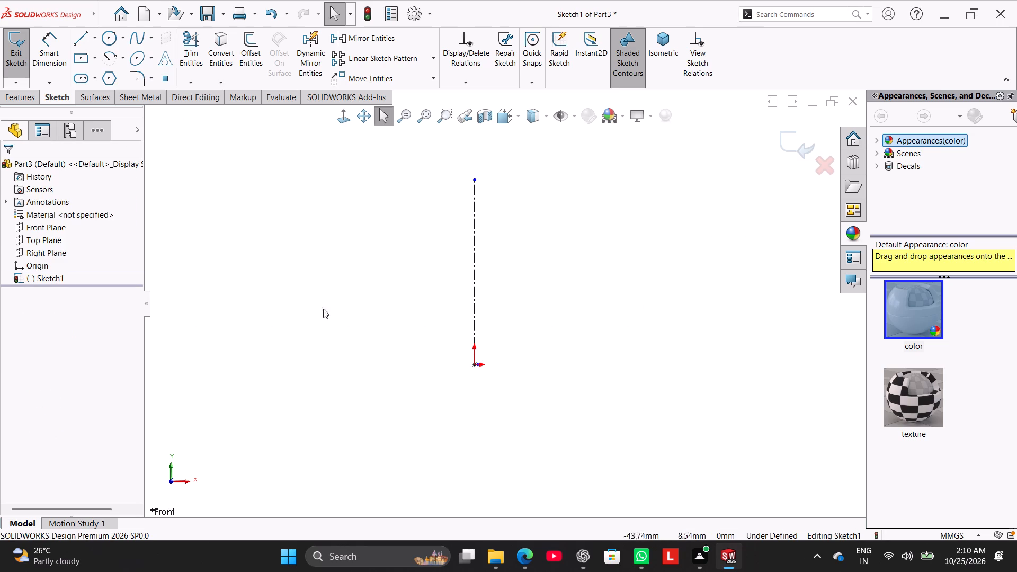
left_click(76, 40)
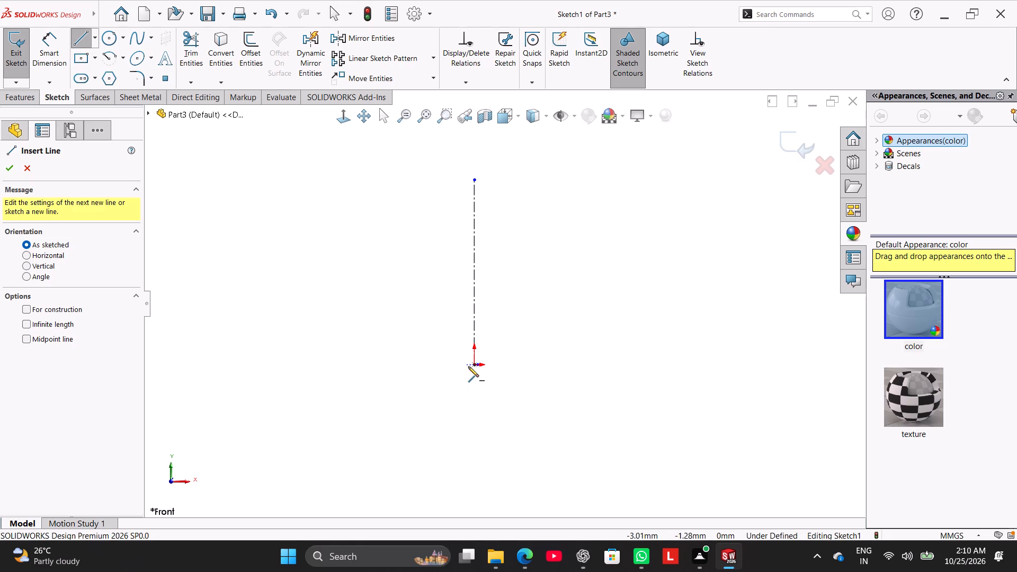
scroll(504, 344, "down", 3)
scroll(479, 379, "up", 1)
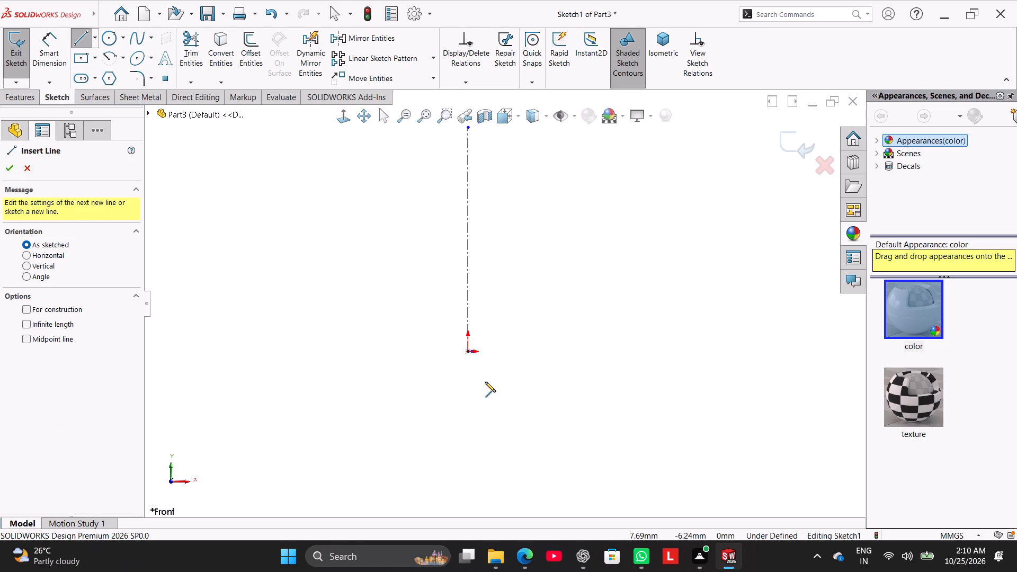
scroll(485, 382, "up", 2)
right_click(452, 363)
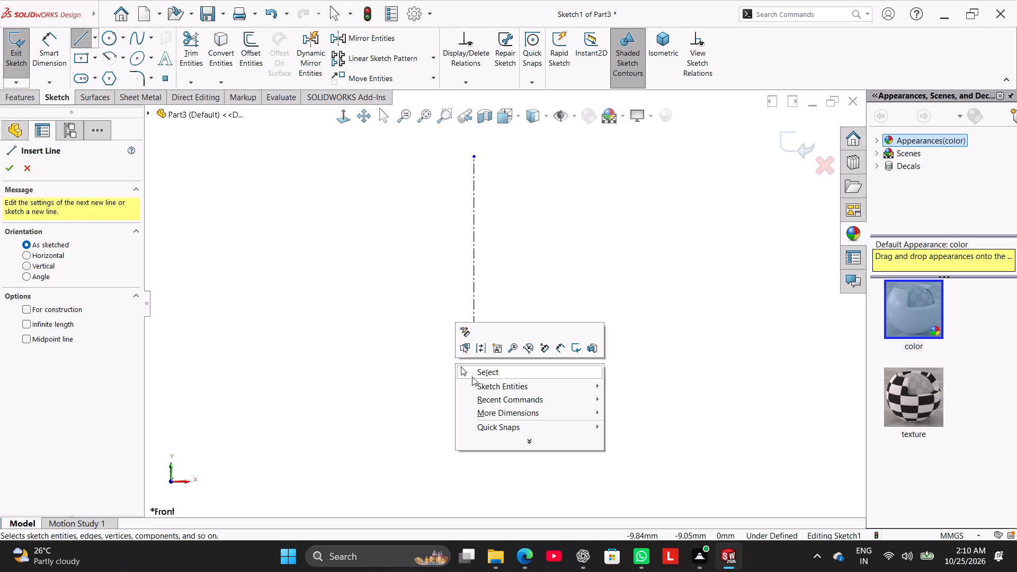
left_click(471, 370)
Delete the stray short horizontal centerline at the origin.
scroll(478, 341, "down", 16)
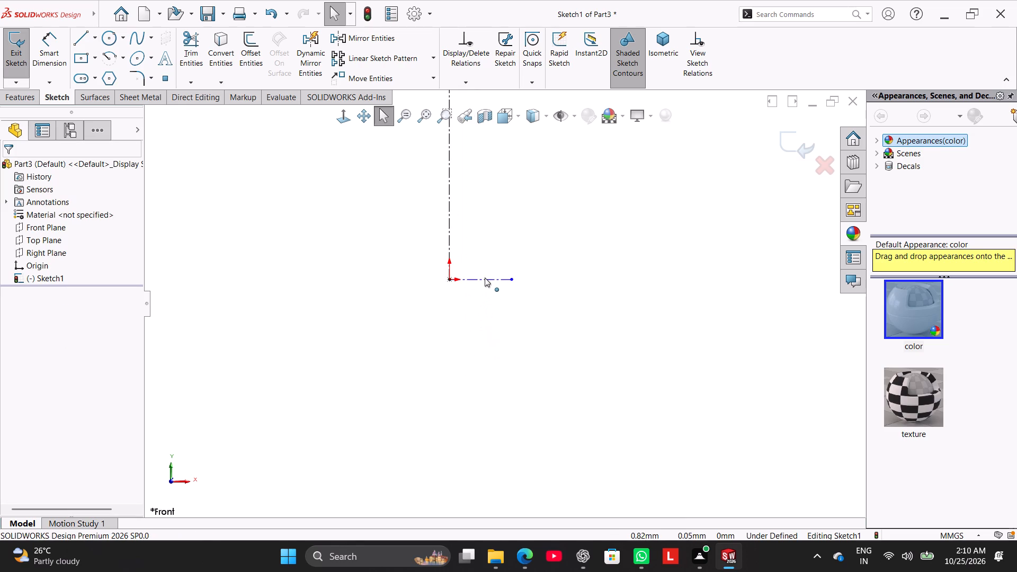
right_click(496, 279)
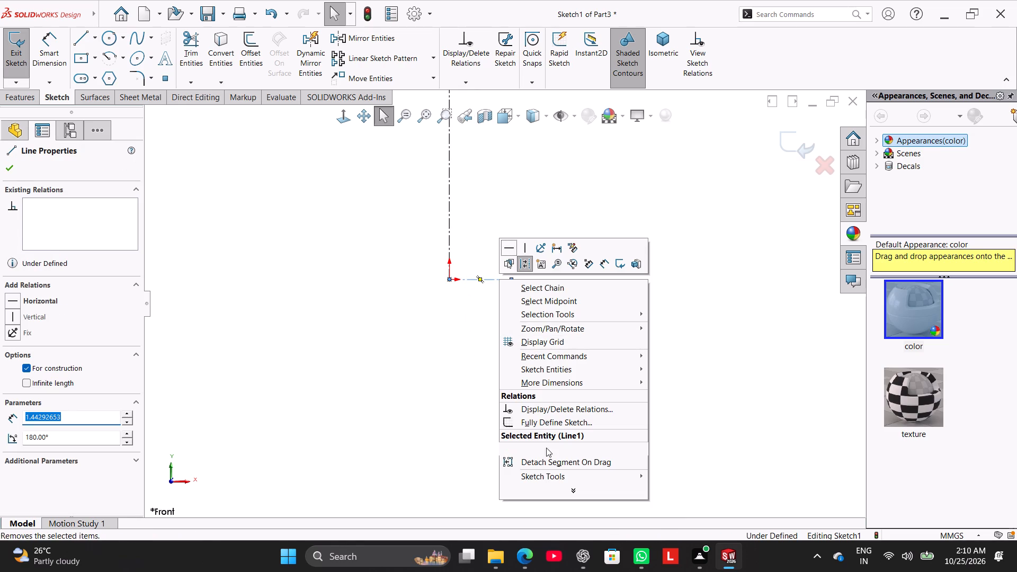
left_click(546, 448)
scroll(543, 329, "up", 13)
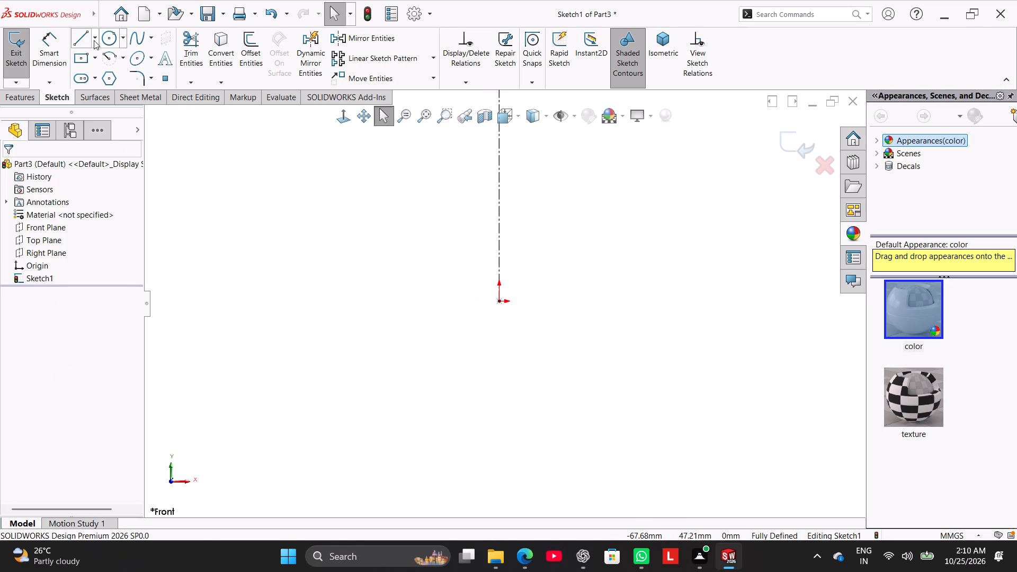
Sketch the profile's base from the origin: a line about 171 mm long, a vertical edge and an inward ledge about 19 mm each.
left_click(88, 39)
scroll(442, 200, "up", 8)
scroll(554, 268, "down", 2)
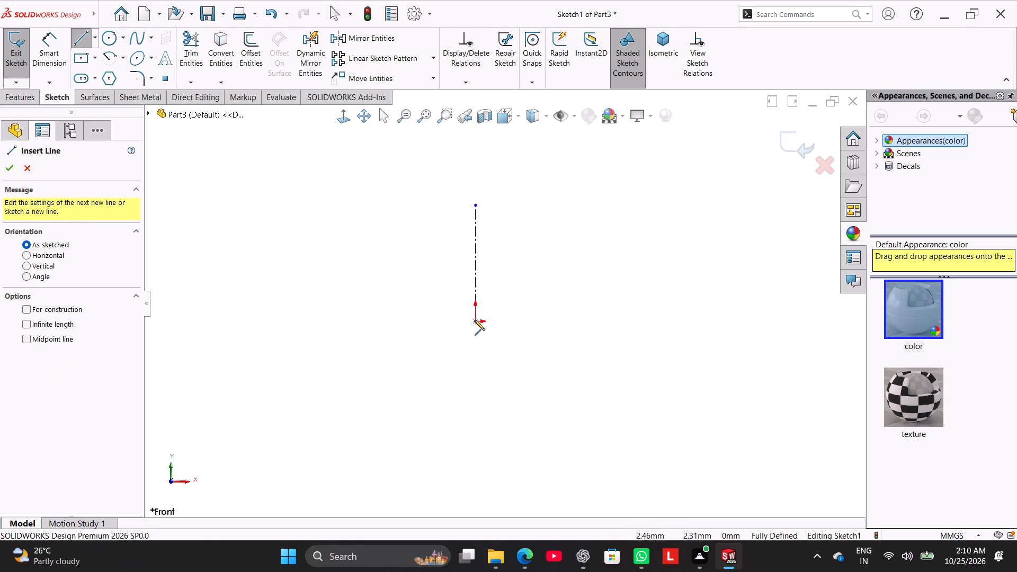
left_click(474, 320)
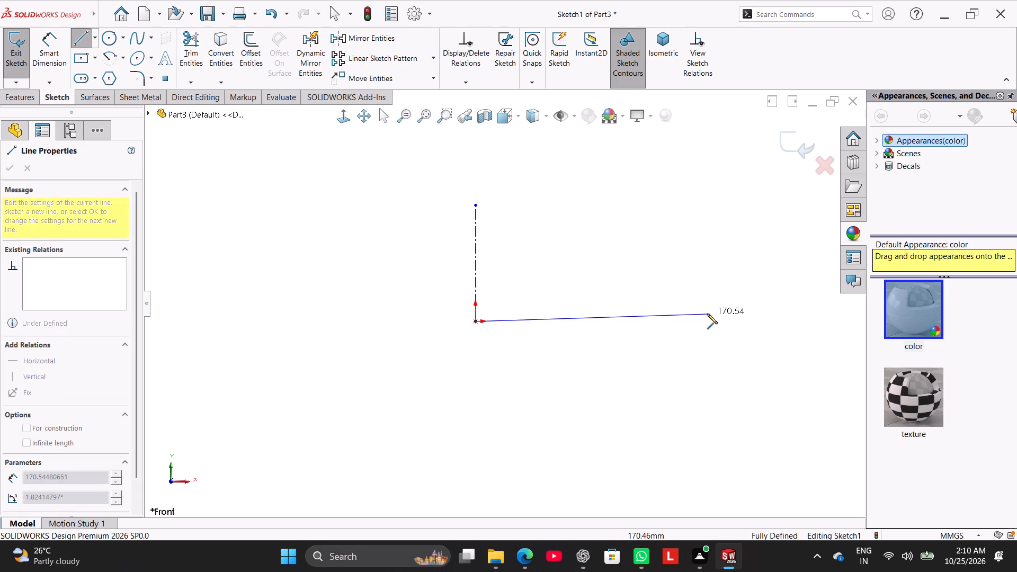
left_click(707, 314)
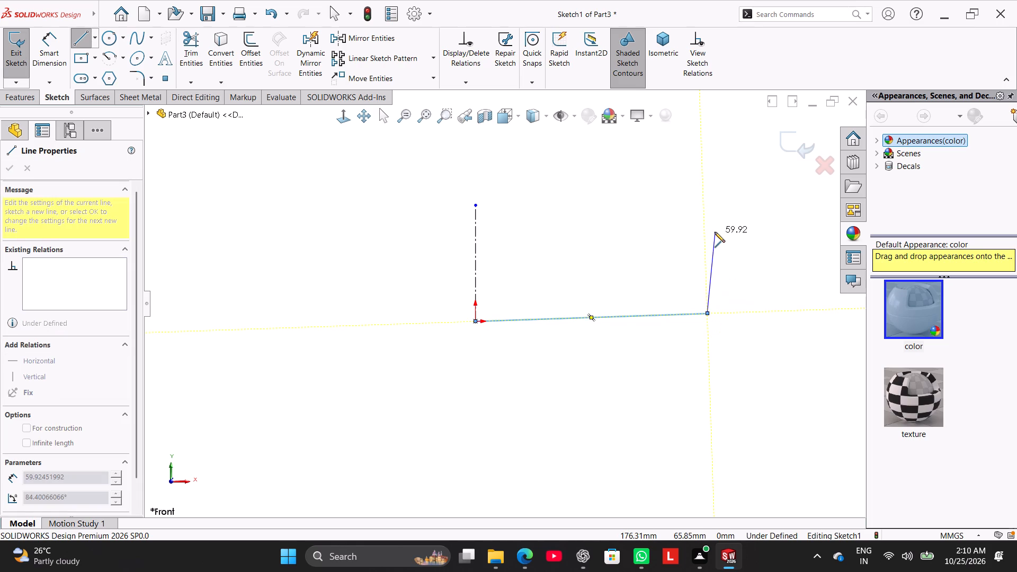
left_click(708, 287)
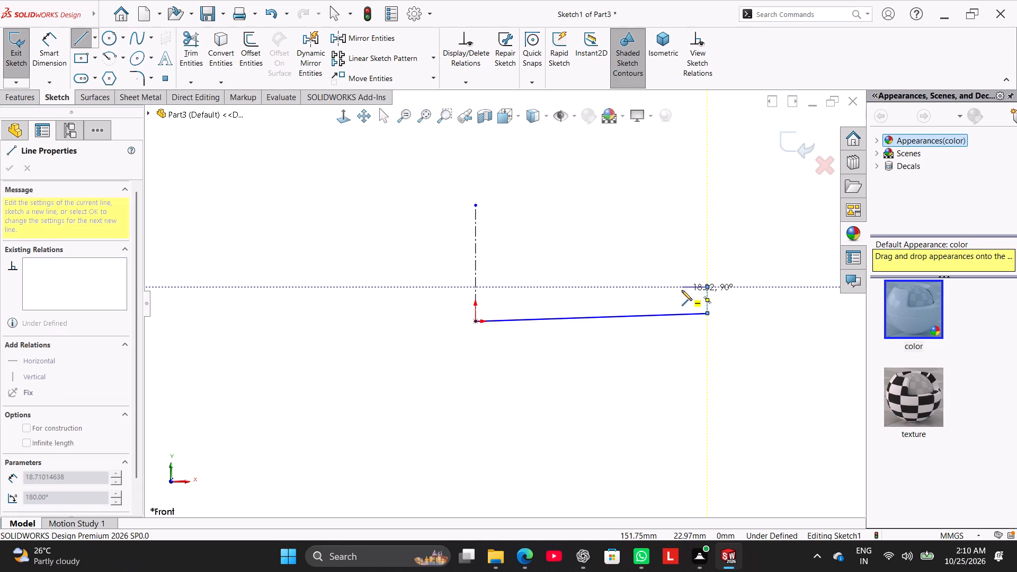
left_click(682, 290)
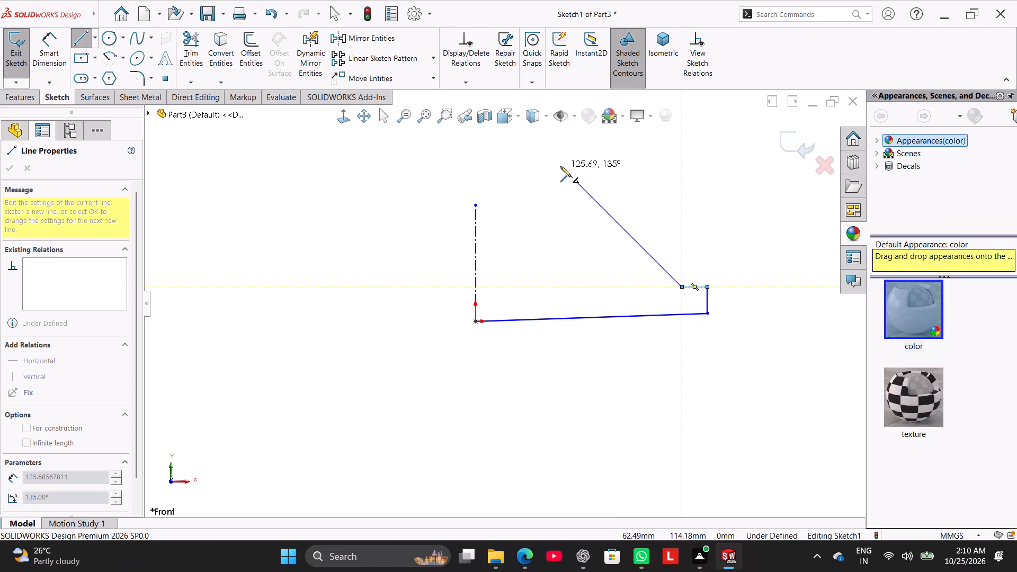
Continue the profile with a slanted line about 188 mm long, a short inward ledge, a 41 mm vertical and a 32 mm top line.
scroll(556, 162, "up", 2)
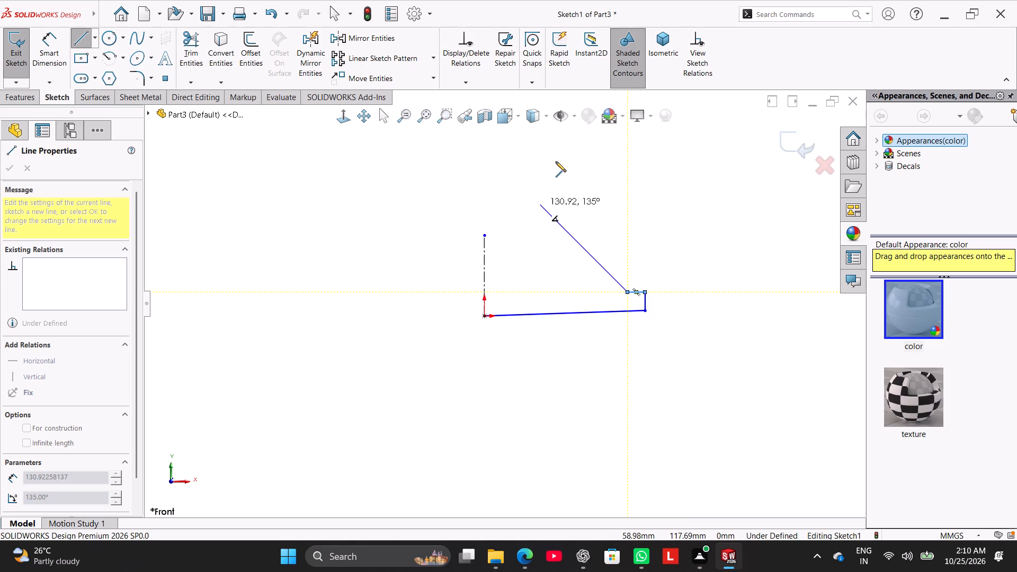
scroll(556, 162, "up", 2)
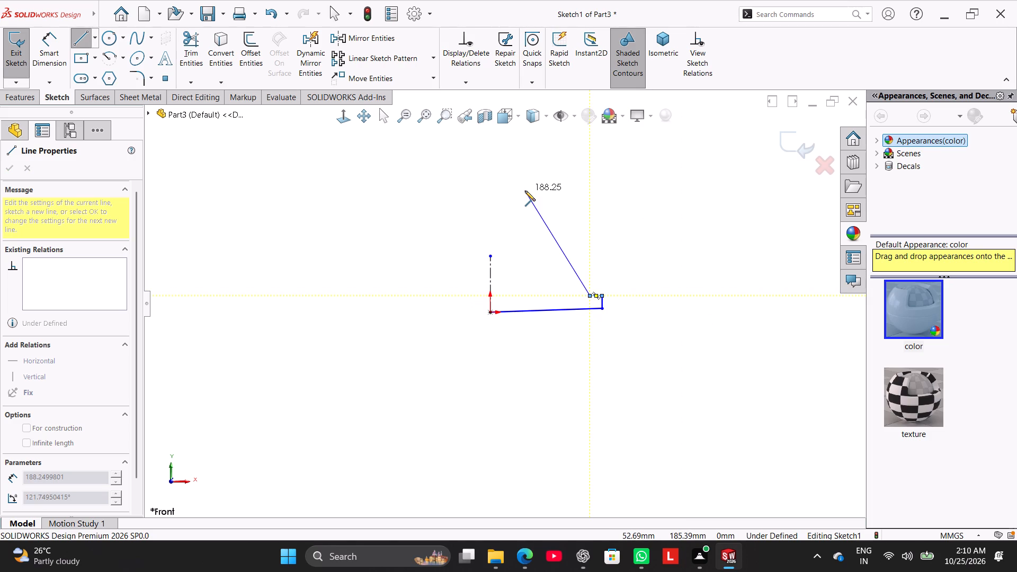
left_click(525, 191)
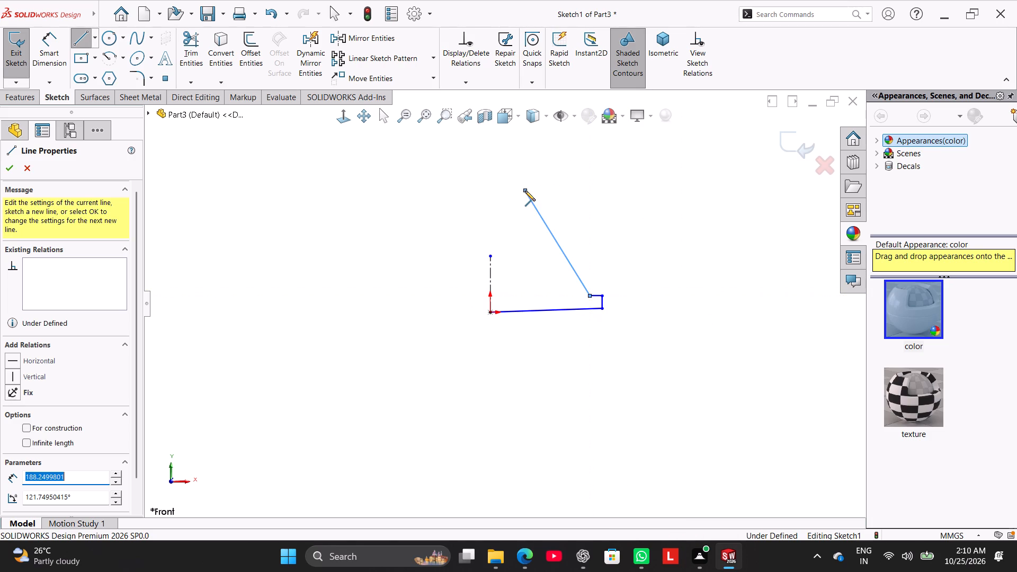
left_click(506, 191)
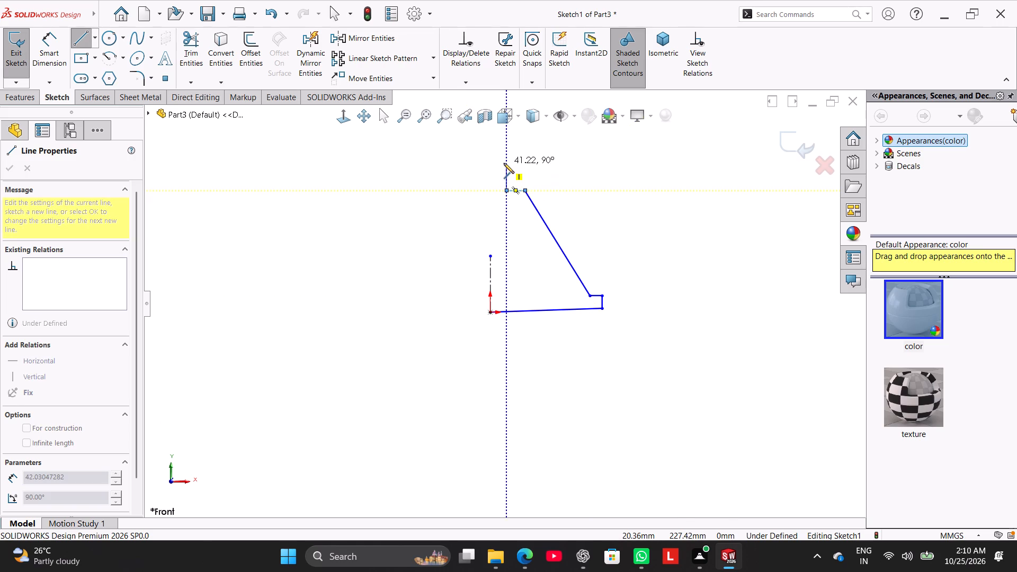
left_click(504, 163)
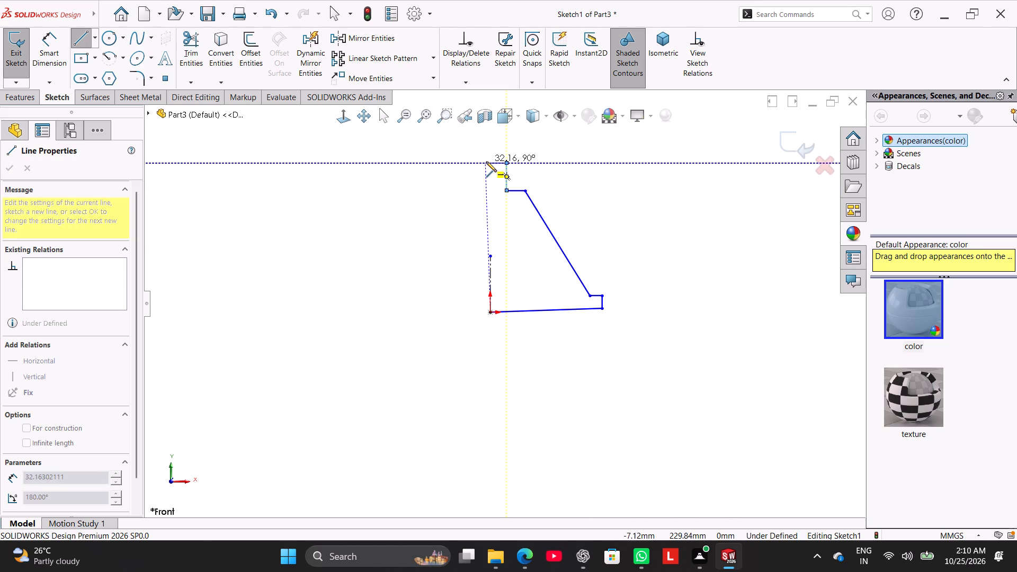
left_click(486, 162)
right_click(439, 224)
left_click(457, 230)
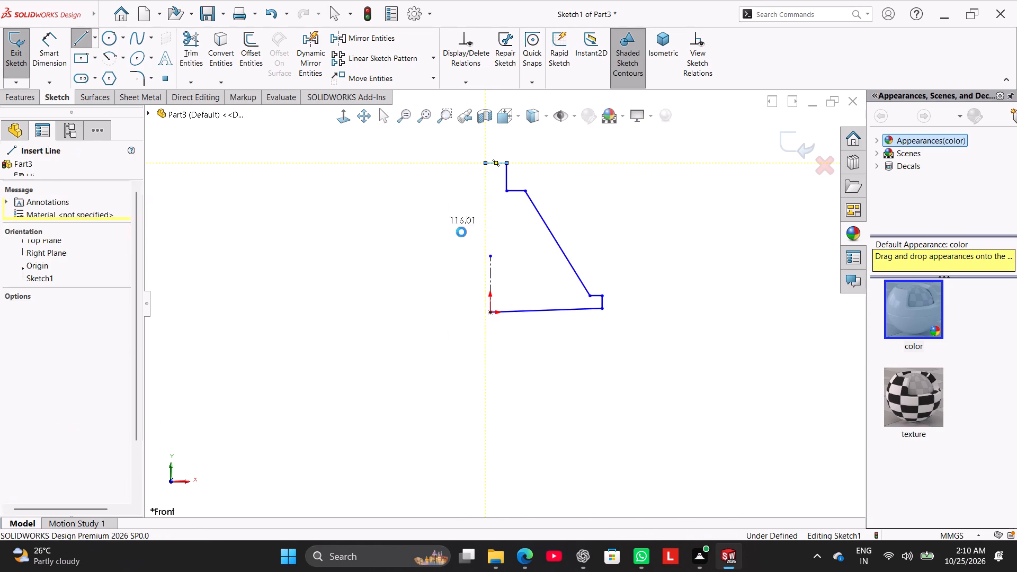
Extend the centerline up to the profile's top and join the top line's inner end to the centerline's upper end.
left_click_drag(493, 256, 486, 166)
left_click(475, 184)
scroll(491, 178, "down", 8)
left_click_drag(462, 200, 480, 198)
left_click(449, 229)
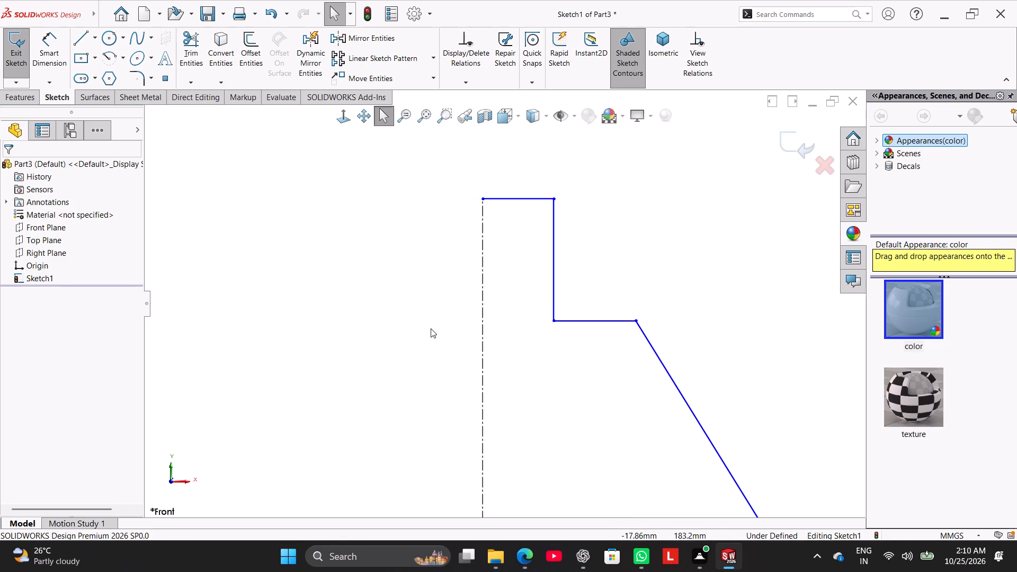
Dimension the base's outer vertical edge about the centerline as a 112 mm diameter.
scroll(431, 328, "up", 10)
scroll(493, 359, "down", 4)
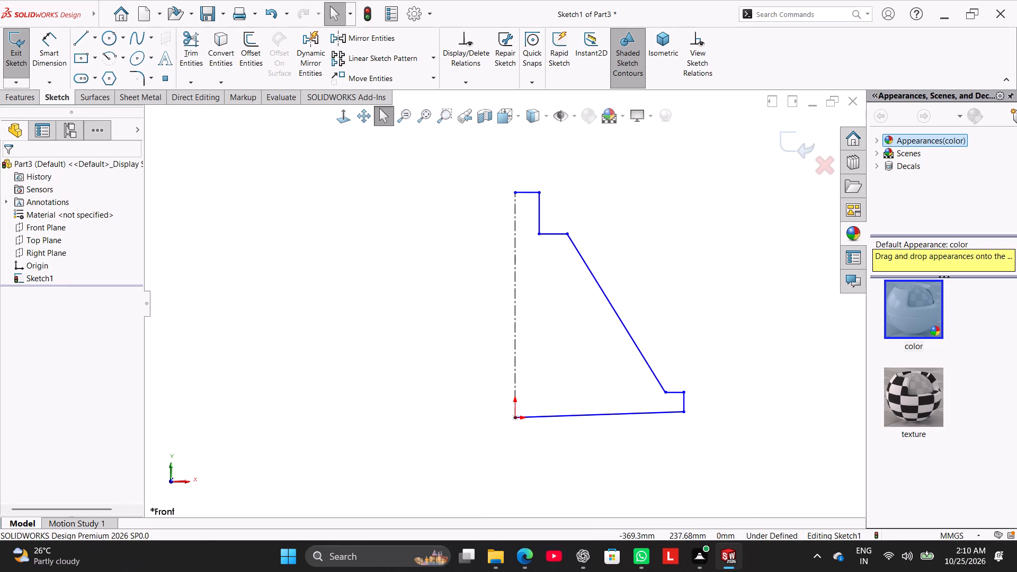
left_click(37, 58)
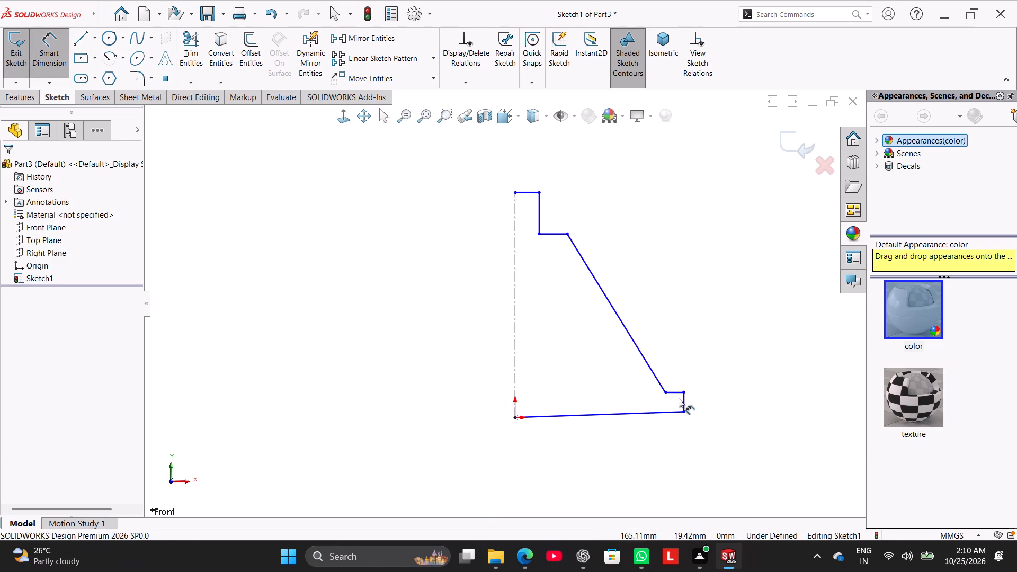
left_click(683, 399)
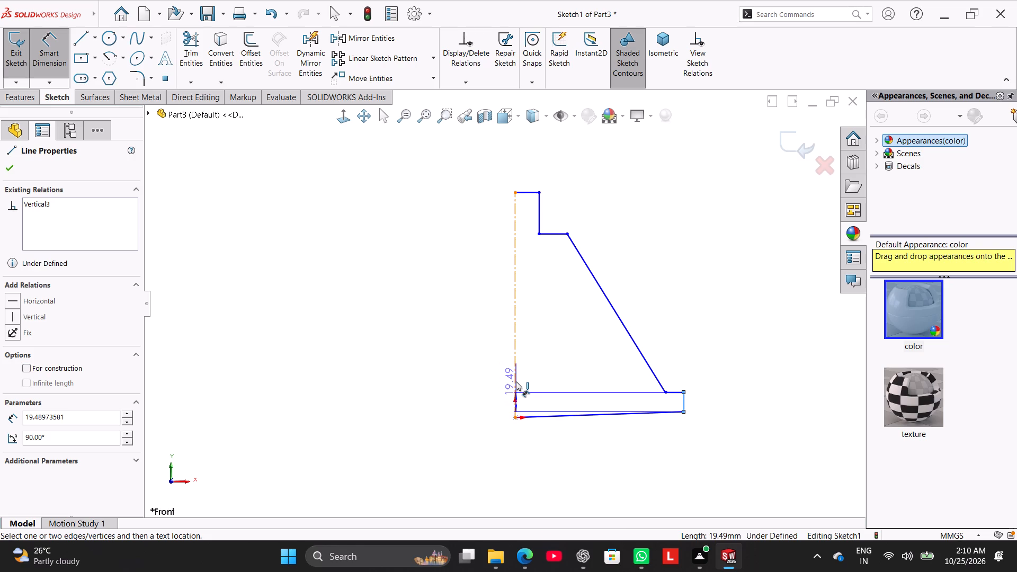
left_click(516, 381)
left_click(492, 456)
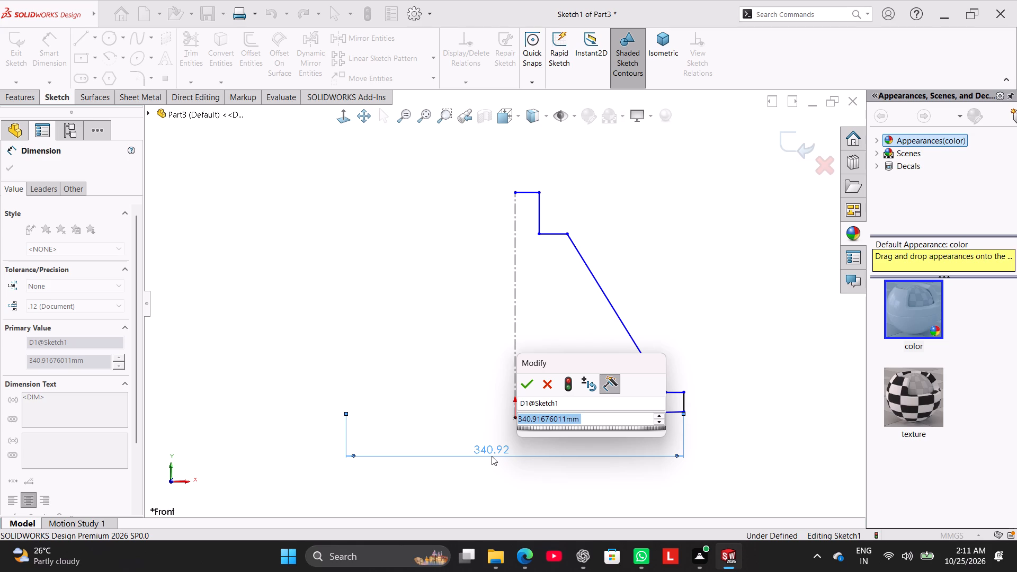
type("112")
key("Return")
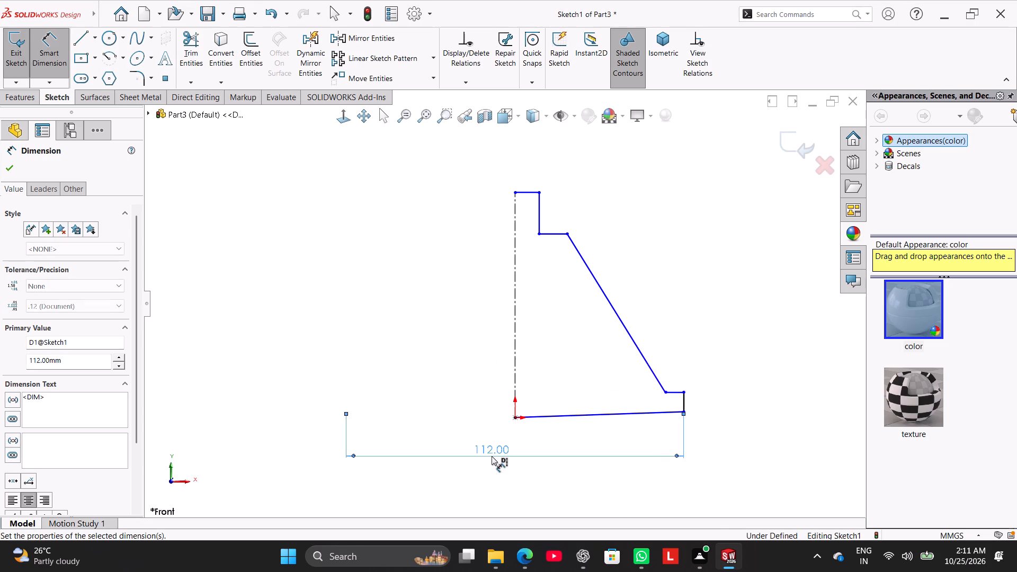
Dimension the top step's vertical edge about the centerline as a 30 mm diameter.
left_click(538, 217)
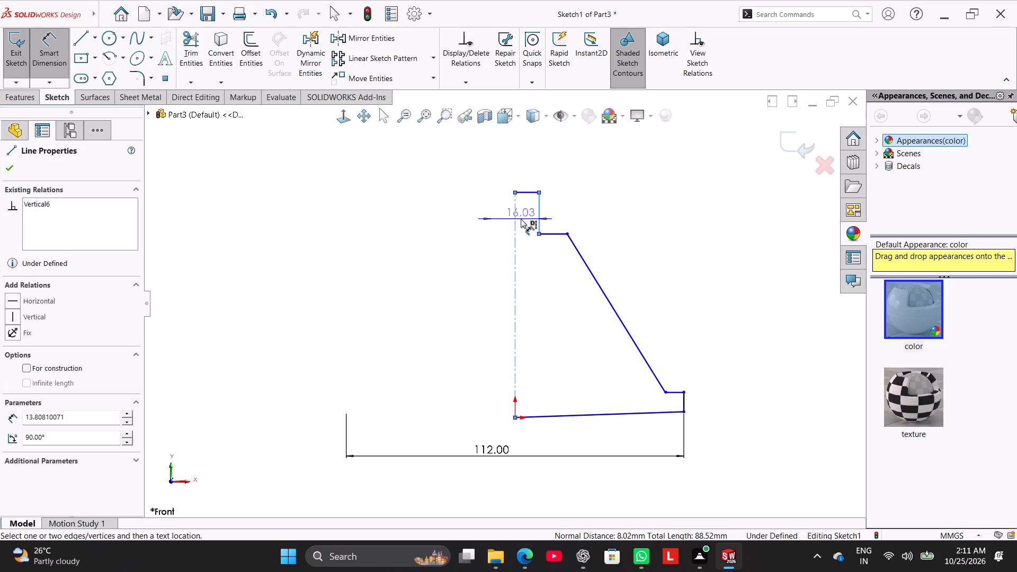
left_click(516, 161)
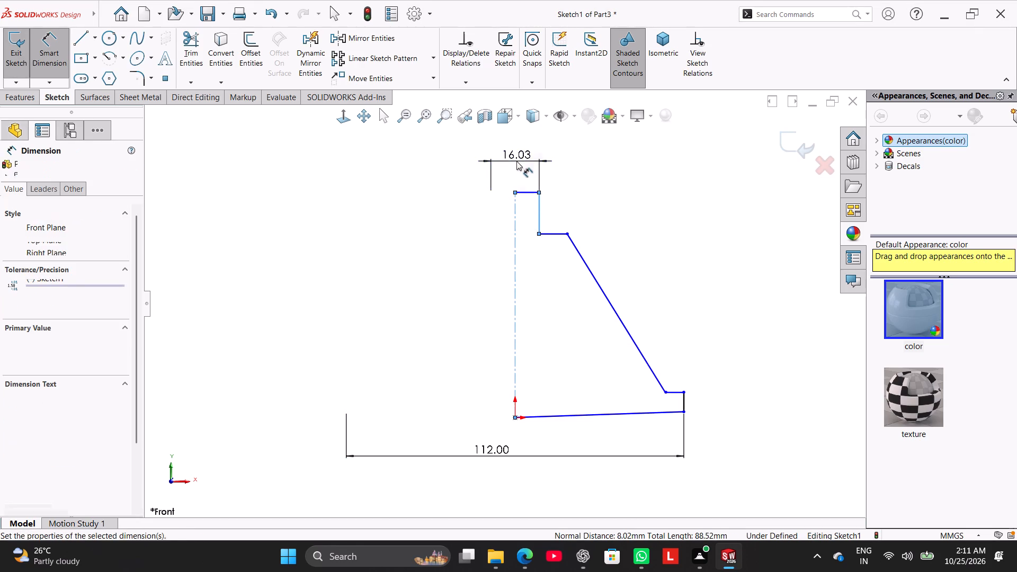
type("30")
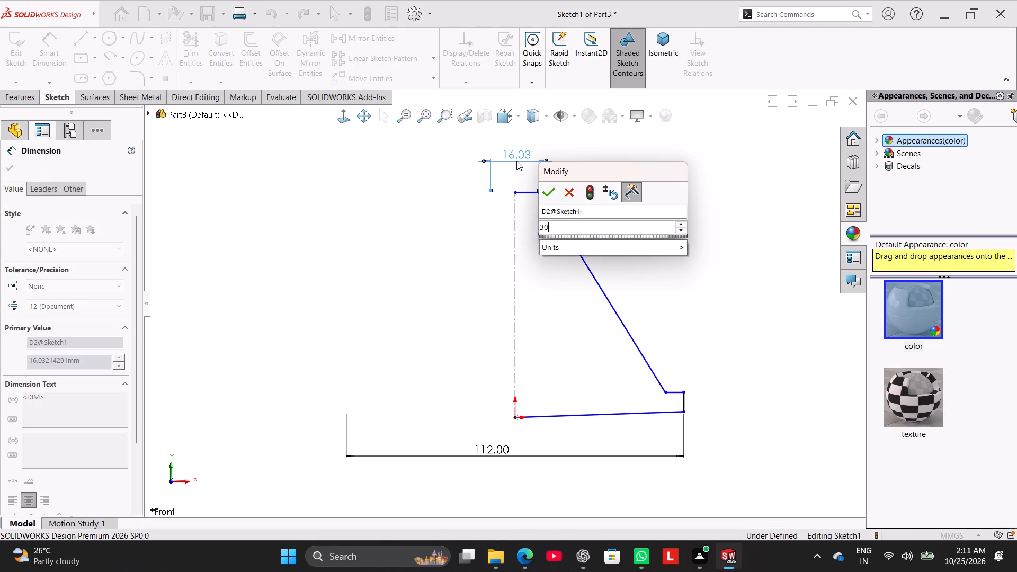
key("Return")
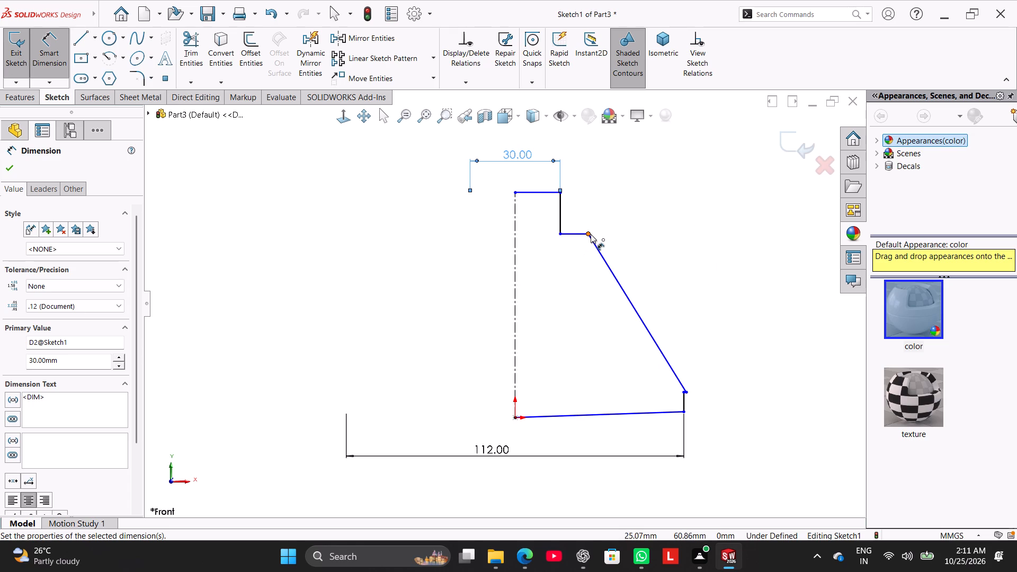
Dimension the upper end of the slanted line about the centerline as a 46 mm diameter.
left_click(591, 234)
left_click(512, 237)
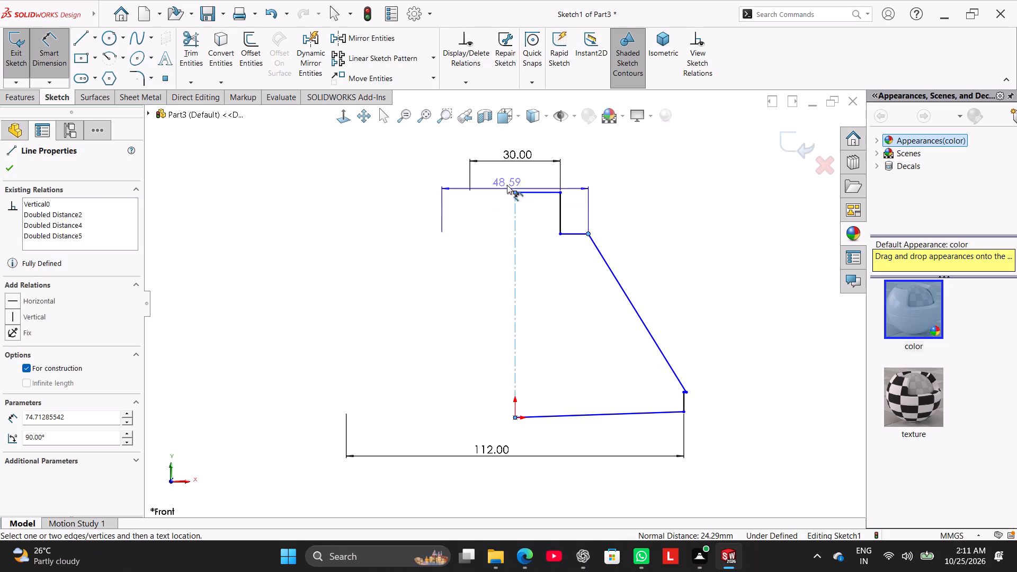
left_click(512, 177)
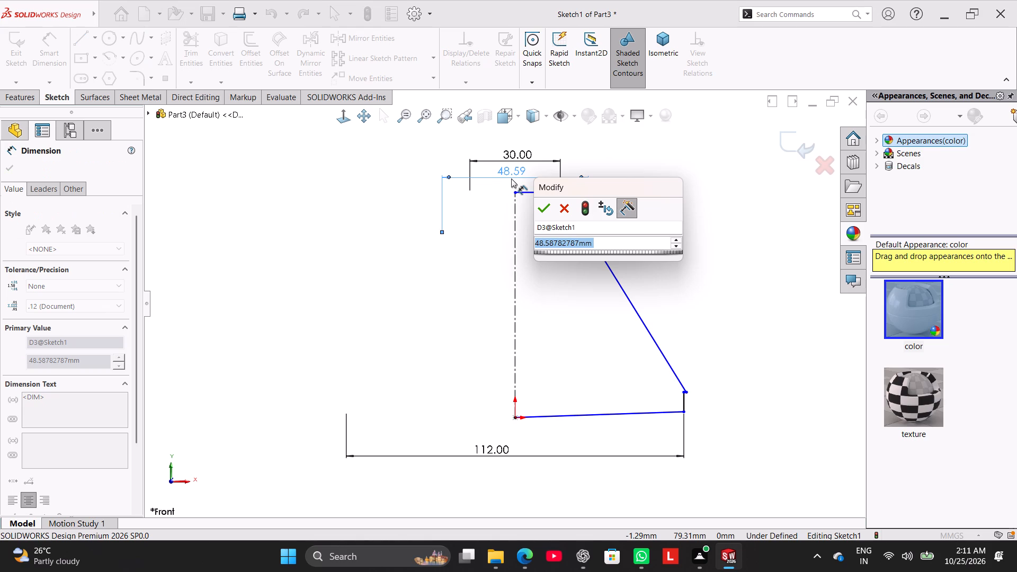
type("46")
key("Return")
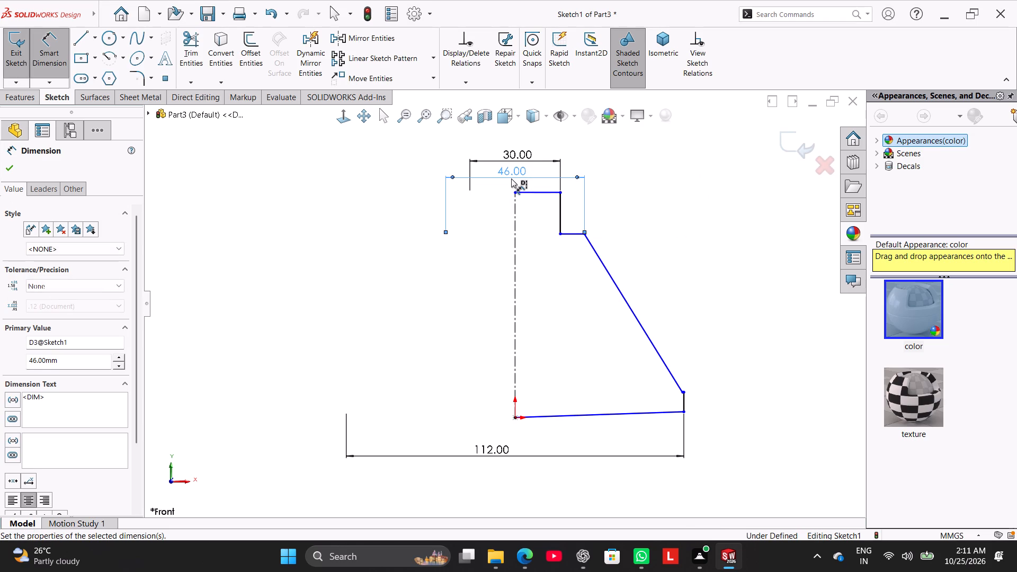
right_click(629, 221)
left_click(654, 254)
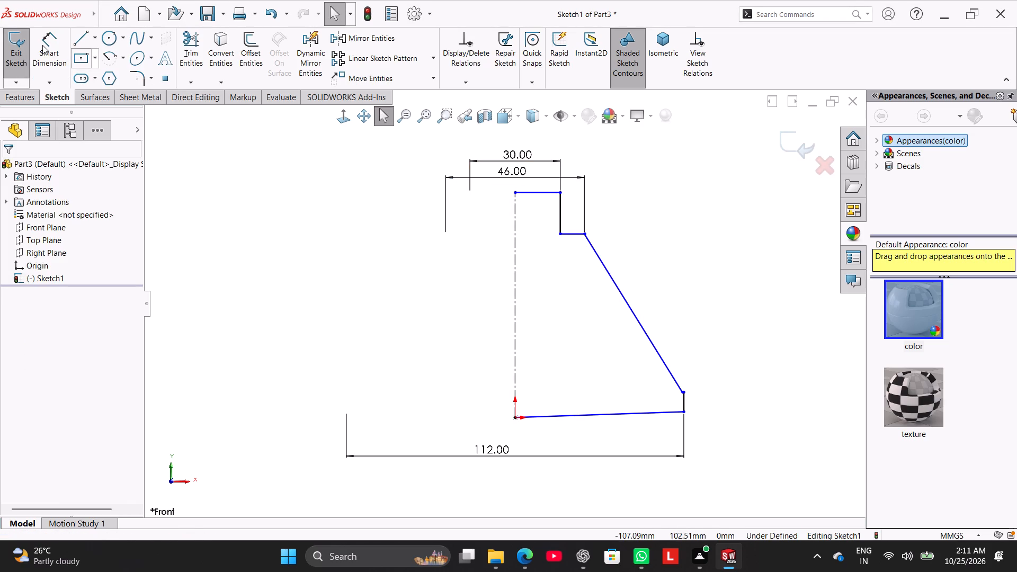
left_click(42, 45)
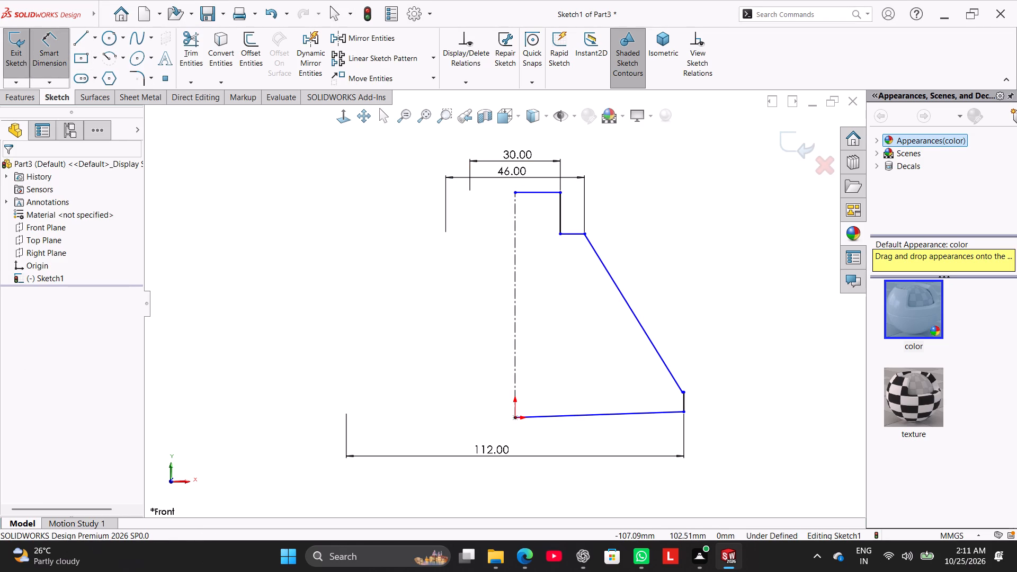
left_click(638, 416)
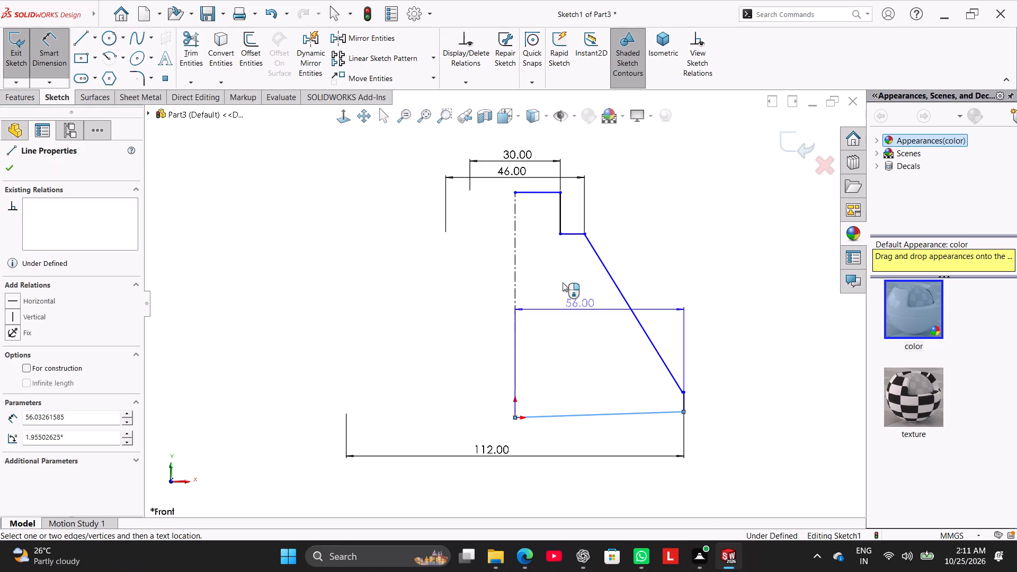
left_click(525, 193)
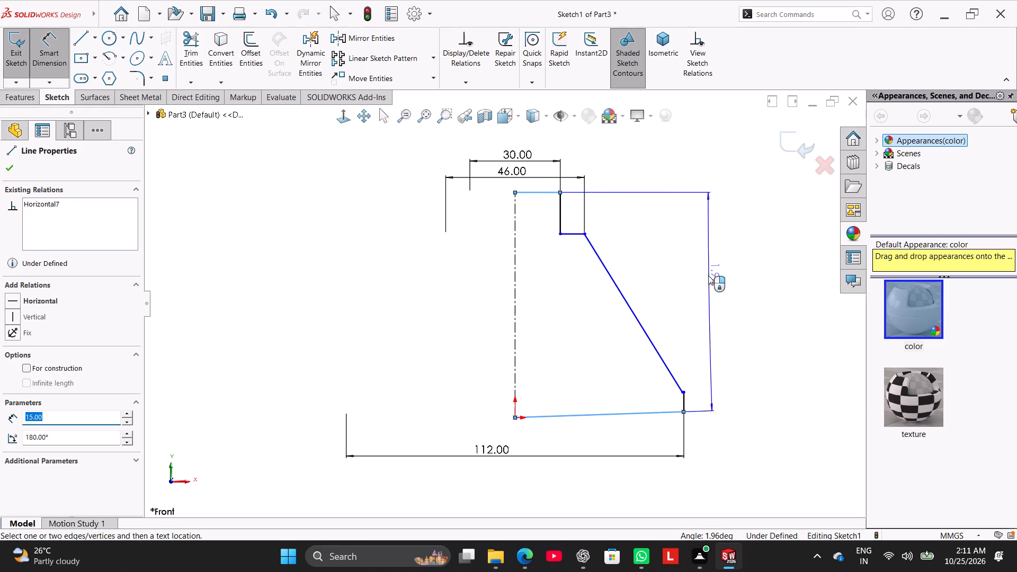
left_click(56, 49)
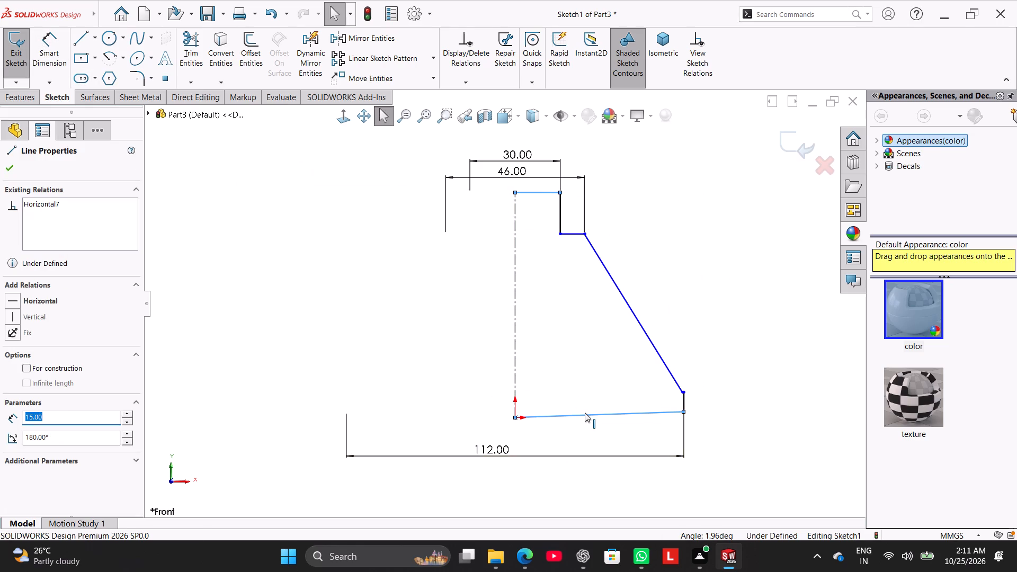
Make the slightly tilted base line horizontal.
right_click(585, 413)
left_click(599, 323)
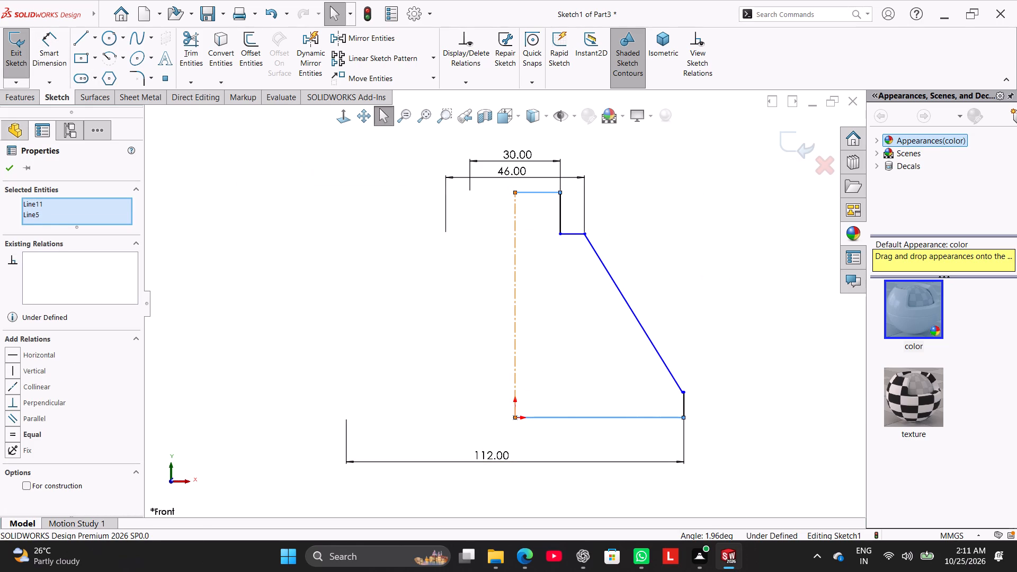
Dimension the profile's overall height from the base line to the top line as 92 mm.
left_click(61, 57)
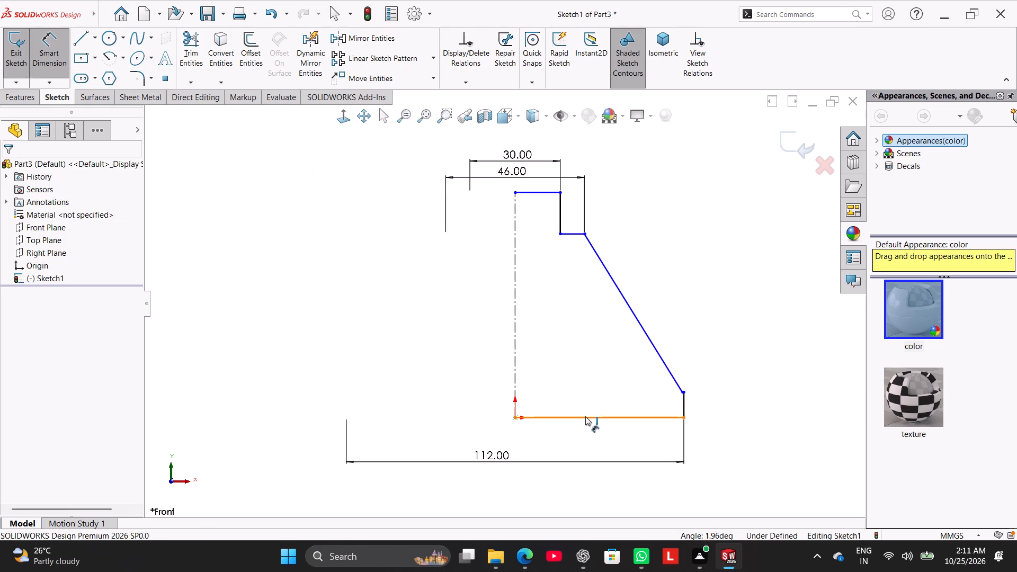
left_click(585, 416)
left_click(538, 193)
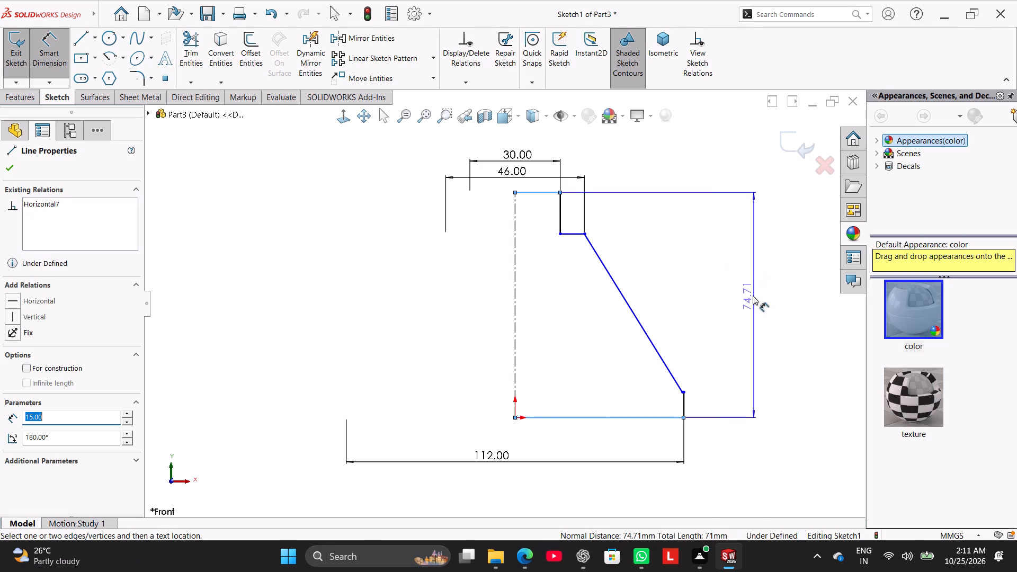
left_click(753, 296)
type("92")
key("Return")
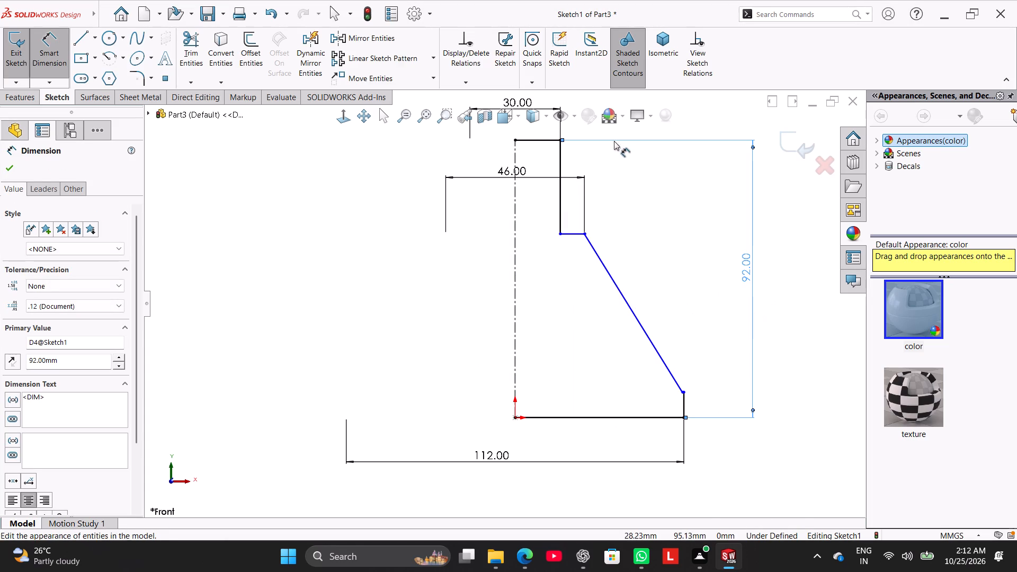
scroll(645, 208, "up", 3)
right_click(627, 176)
left_click(662, 214)
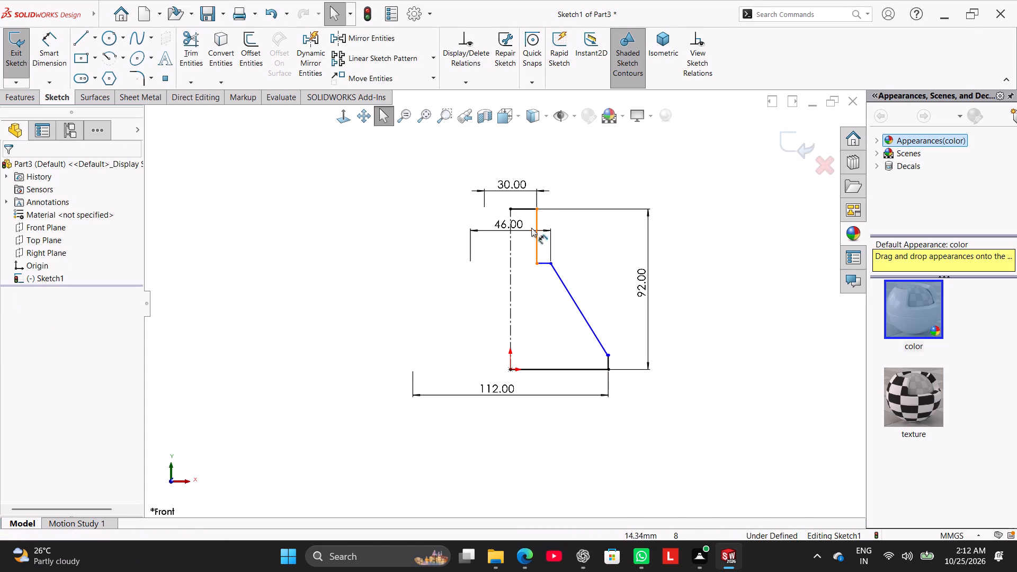
Move the 46 mm diameter dimension above the 30 mm dimension, clear of the profile.
left_click_drag(528, 228, 532, 165)
left_click(421, 254)
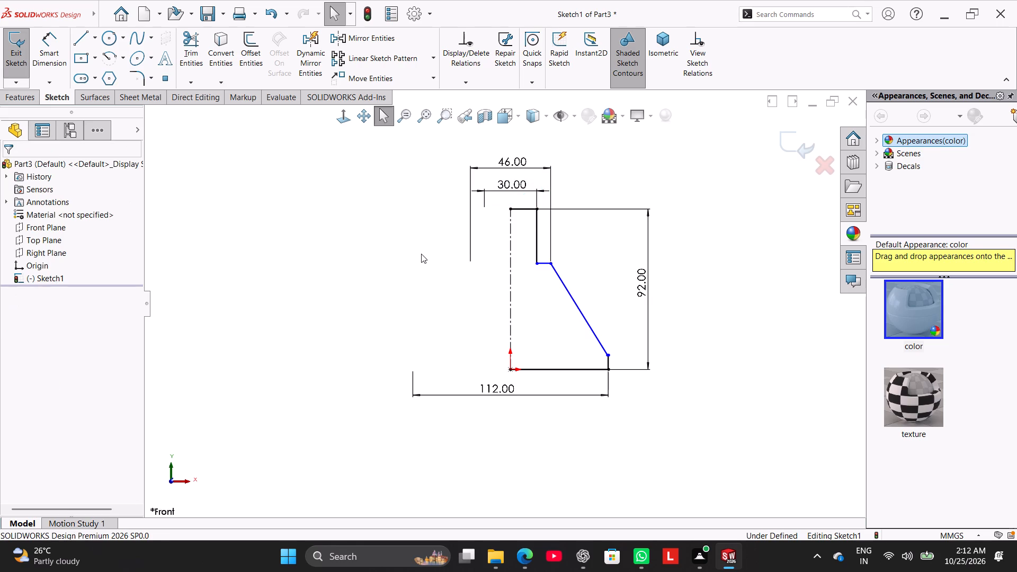
Dimension the top step's height between the top line and the upper ledge as 12 mm.
left_click(65, 50)
left_click(523, 207)
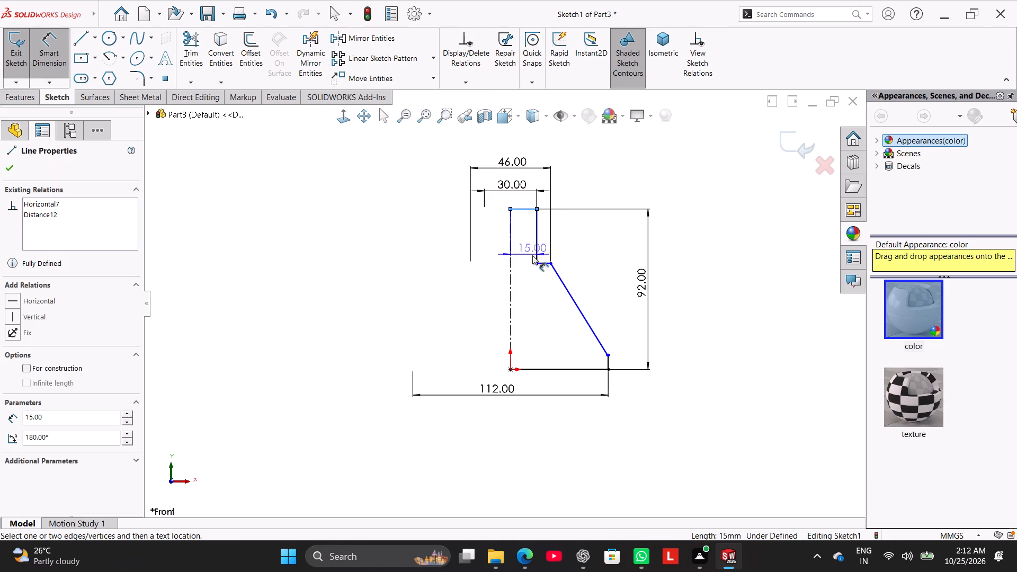
left_click(541, 263)
left_click(585, 243)
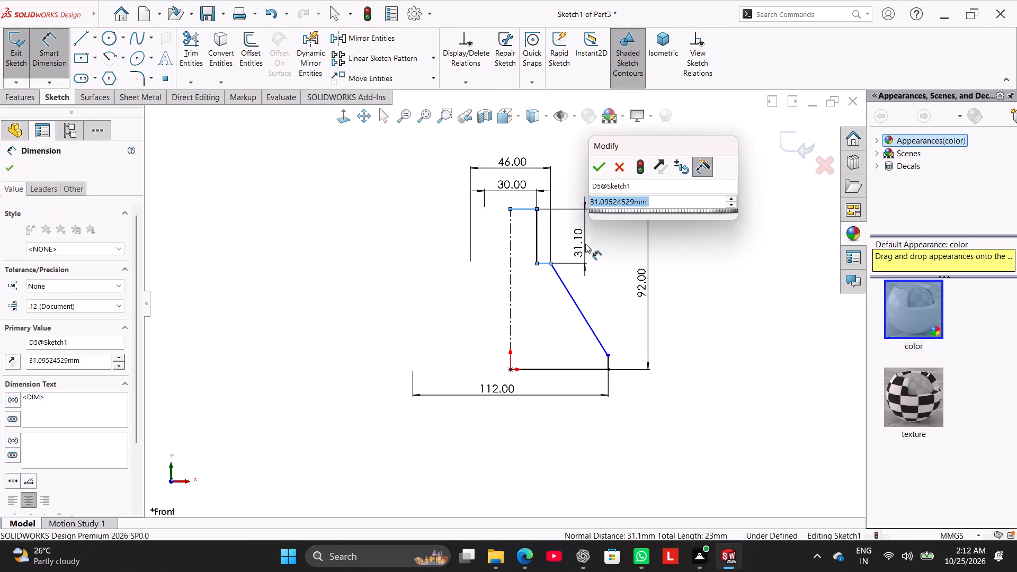
type("12")
key("Return")
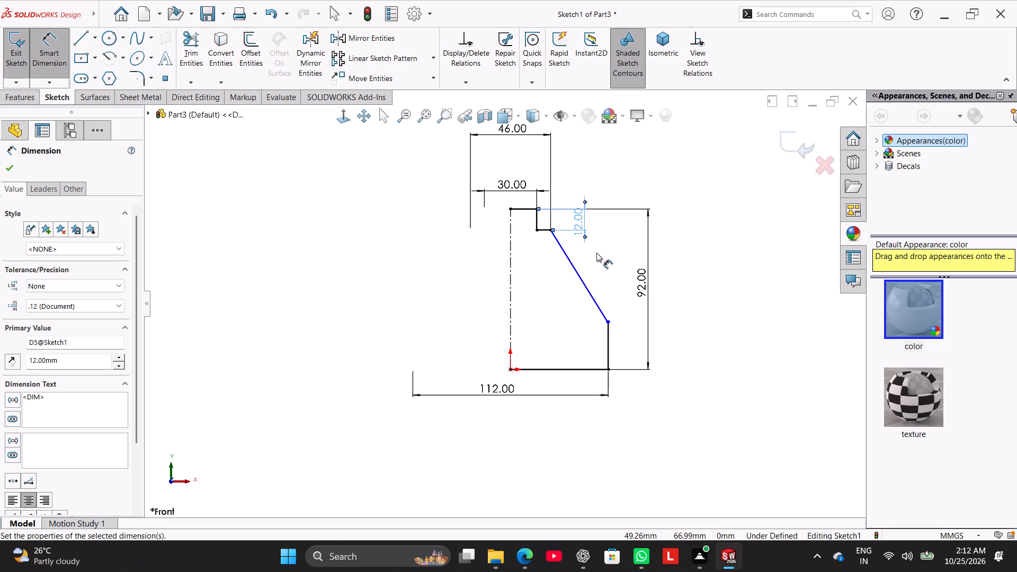
right_click(369, 275)
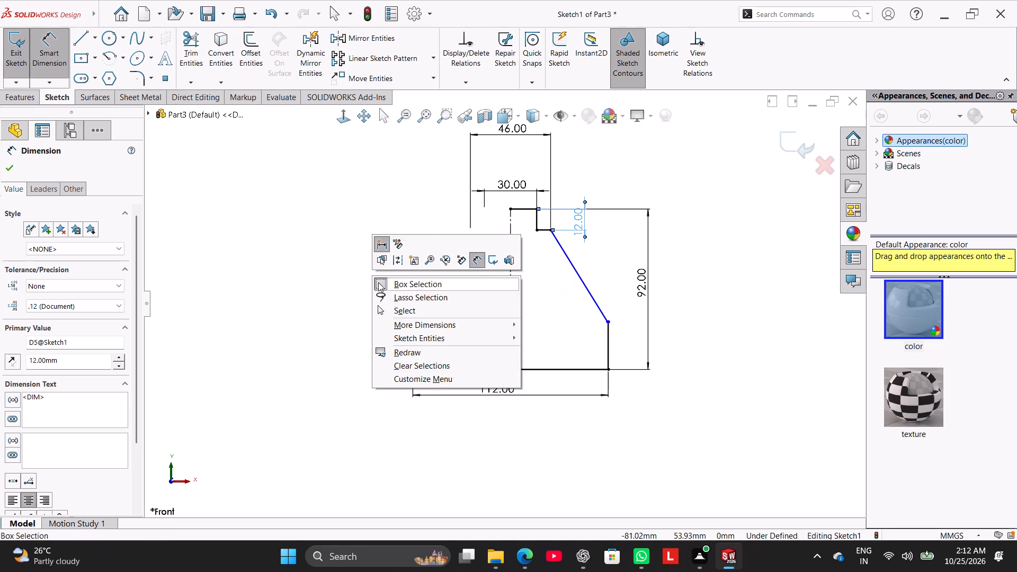
left_click(406, 307)
Reposition the lower ledge at the base's outer edge so it runs inward about 5 mm to the slanted line.
left_click_drag(610, 322, 613, 335)
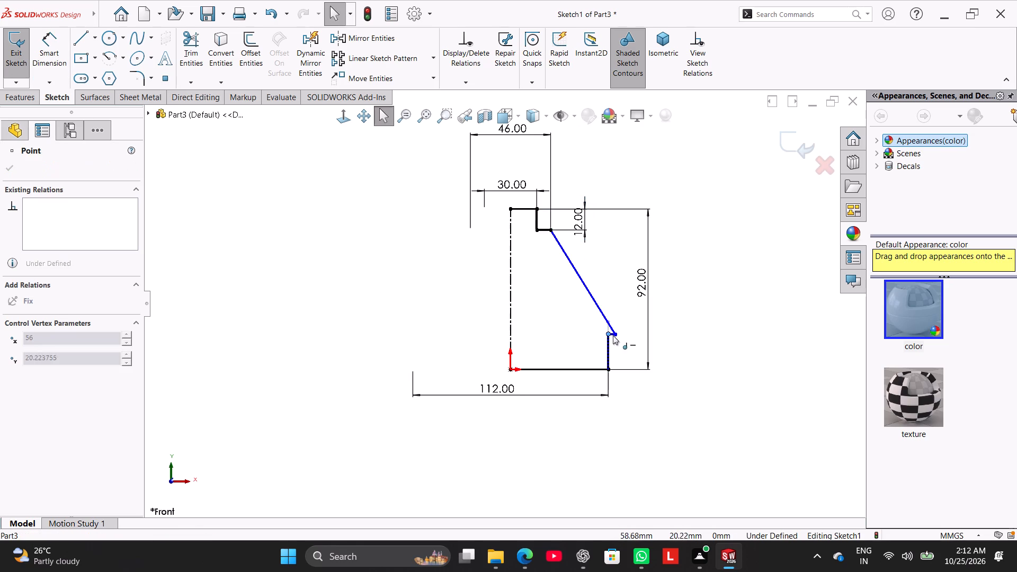
left_click_drag(613, 335, 606, 346)
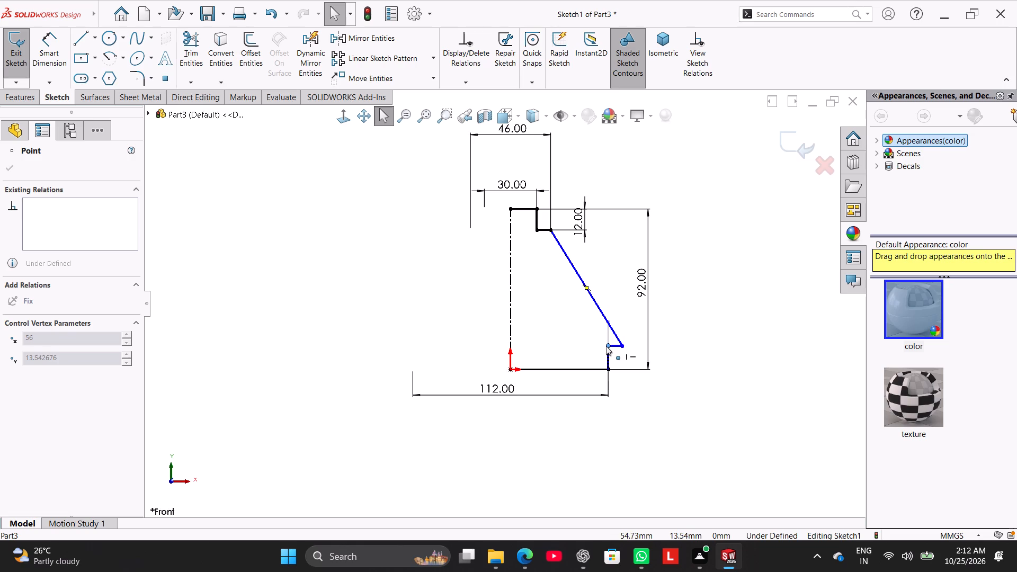
left_click_drag(606, 346, 503, 307)
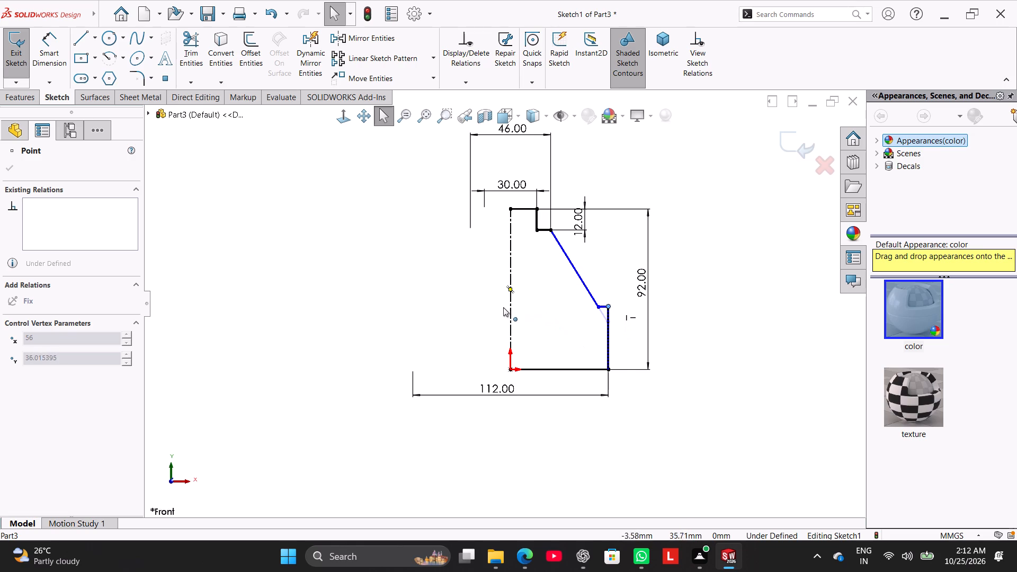
left_click_drag(503, 307, 492, 307)
left_click_drag(492, 307, 485, 310)
left_click(425, 322)
scroll(566, 310, "down", 3)
left_click_drag(610, 307, 611, 318)
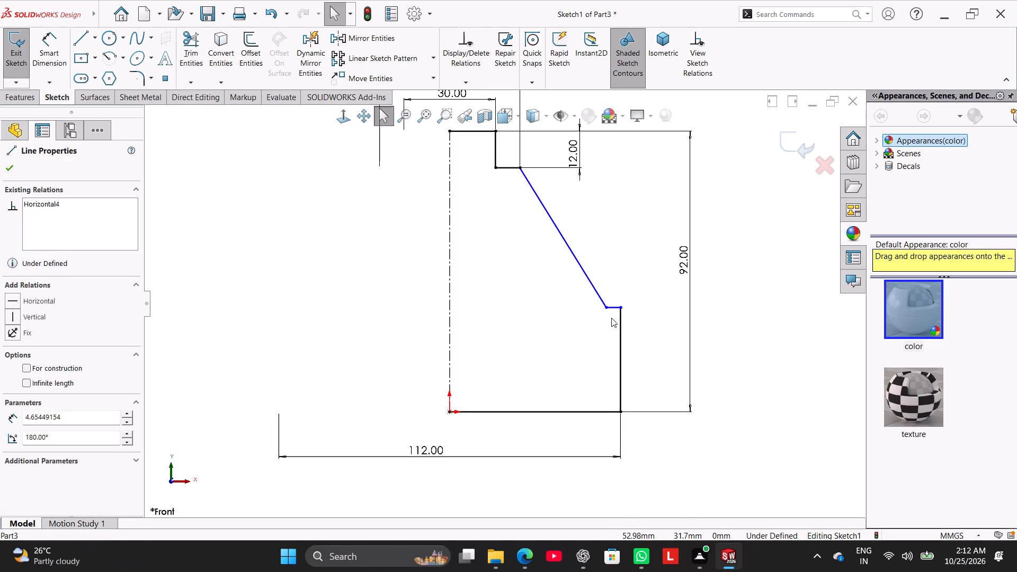
left_click_drag(611, 318, 572, 307)
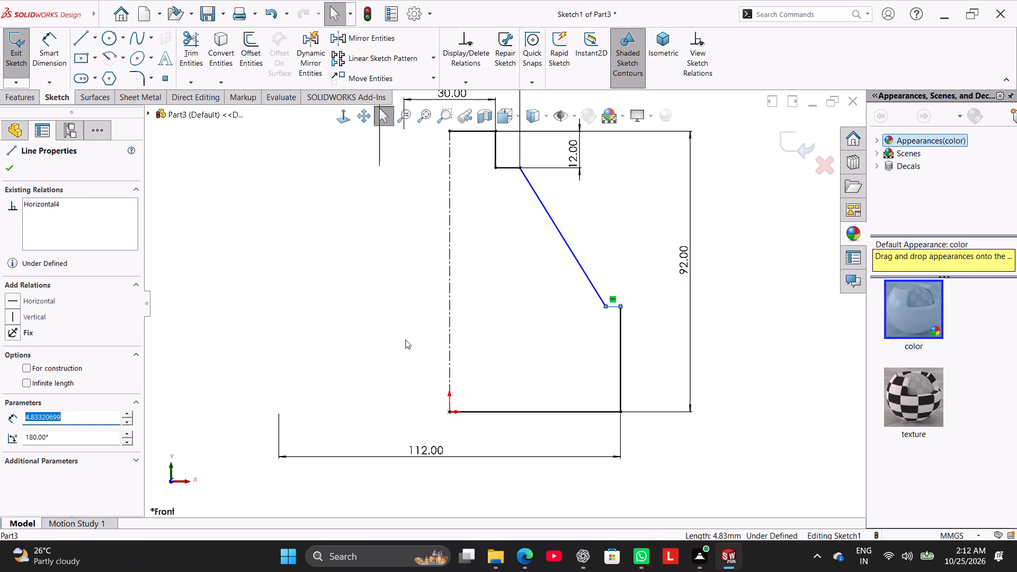
left_click(349, 325)
Dimension the lower ledge's height above the base line as 8 mm.
left_click(54, 53)
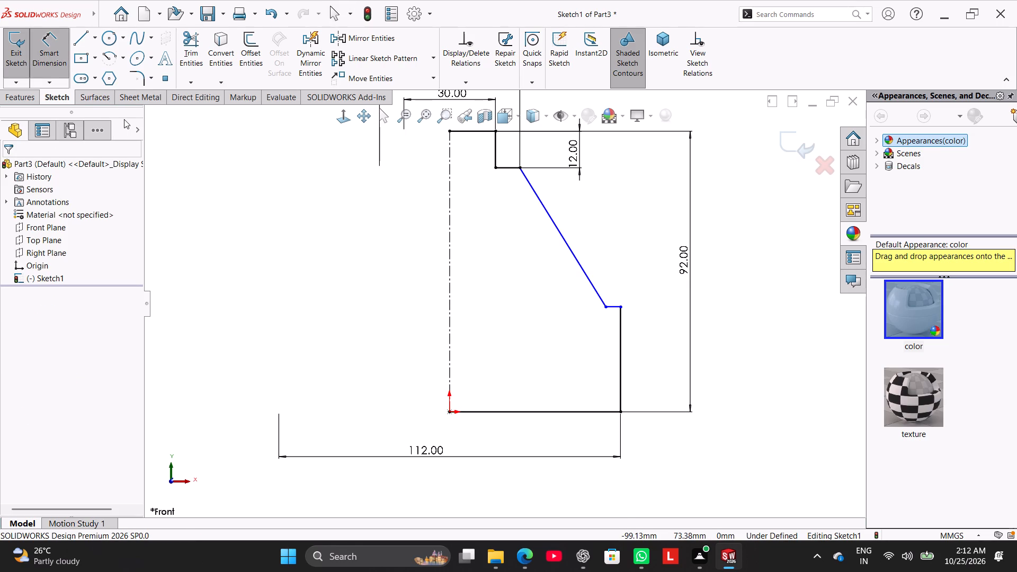
left_click(615, 306)
left_click(609, 413)
left_click(725, 359)
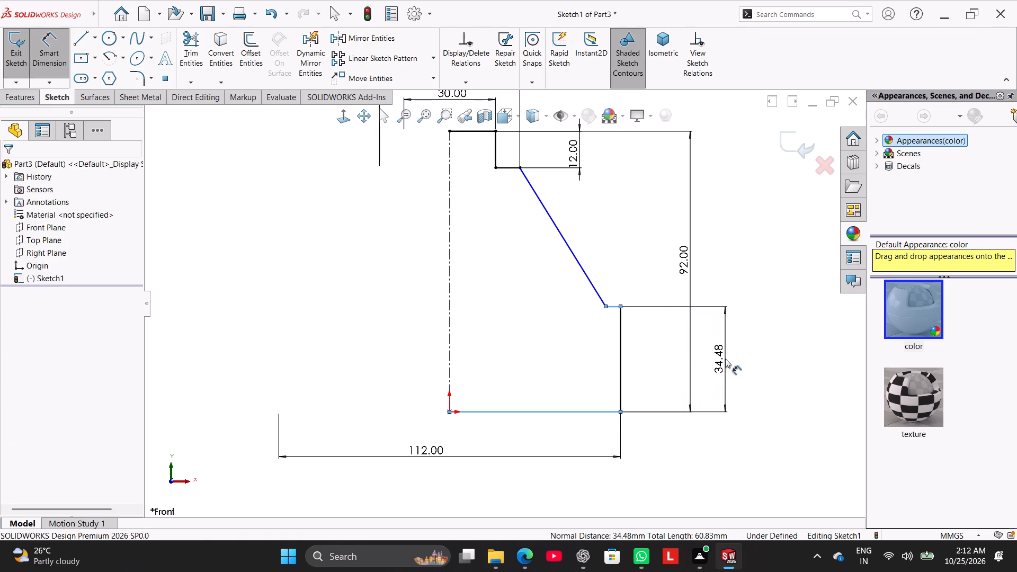
key("8")
key("Return")
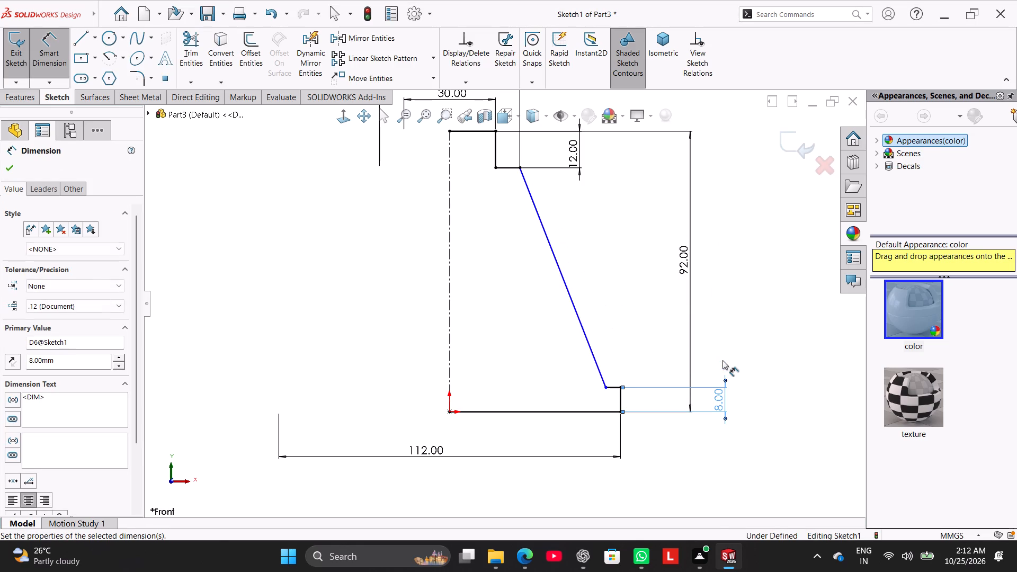
right_click(762, 288)
left_click(782, 325)
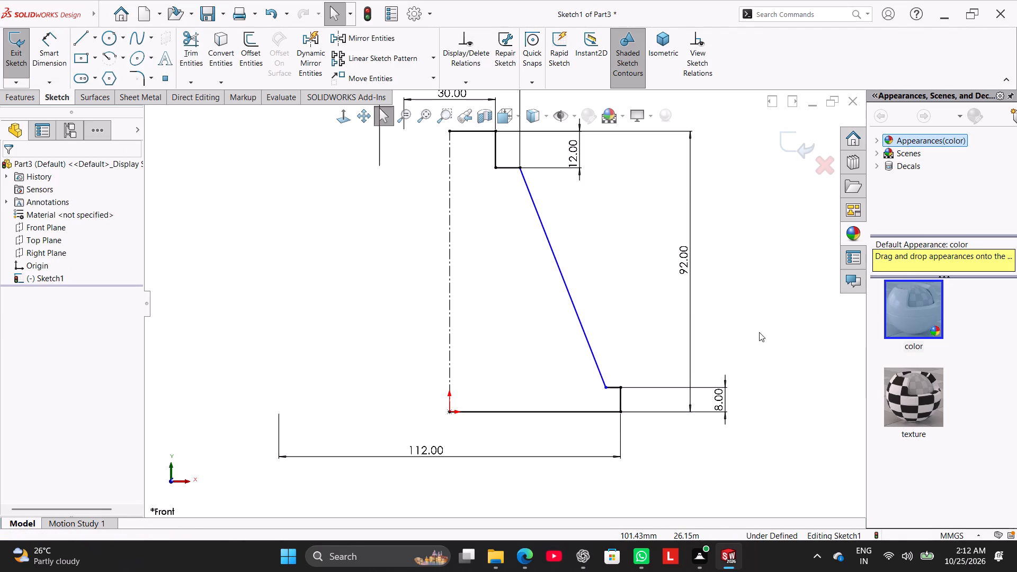
left_click(759, 332)
Move the lower ledge's inner endpoint, shared with the slanted line, inward to about 41 mm from the centerline.
left_click_drag(590, 352, 627, 341)
left_click_drag(265, 363, 306, 361)
left_click_drag(607, 387, 576, 385)
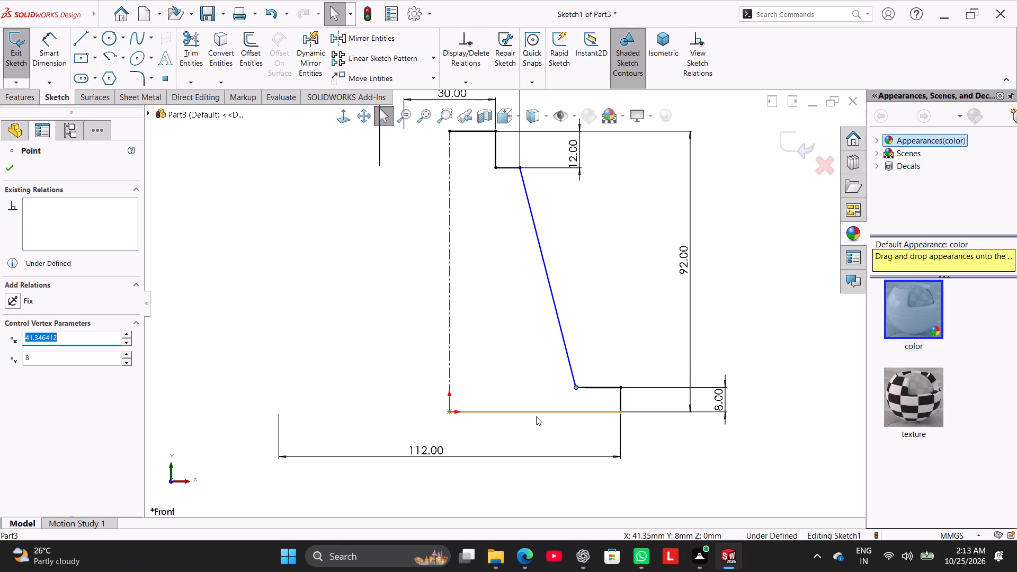
left_click(337, 347)
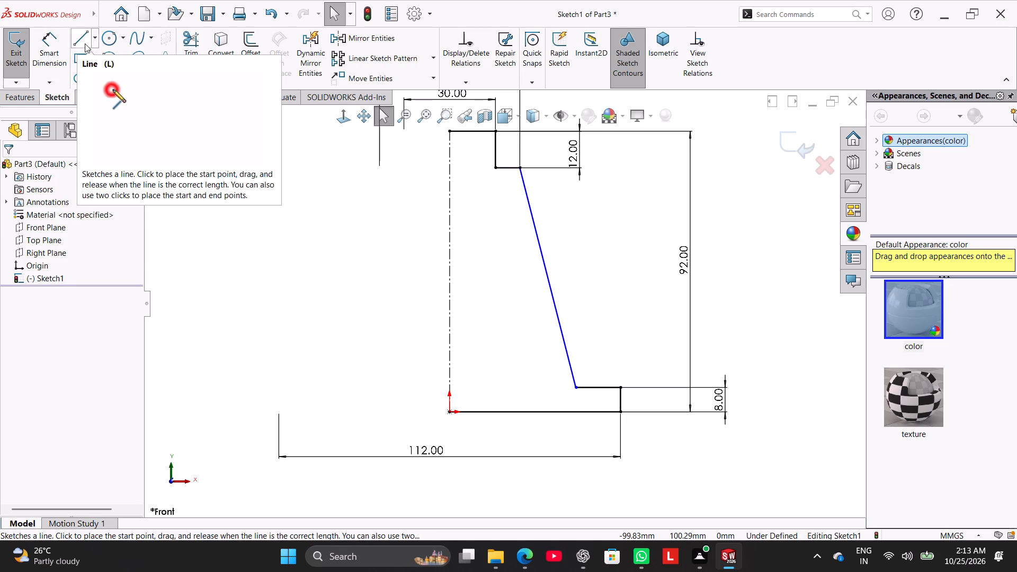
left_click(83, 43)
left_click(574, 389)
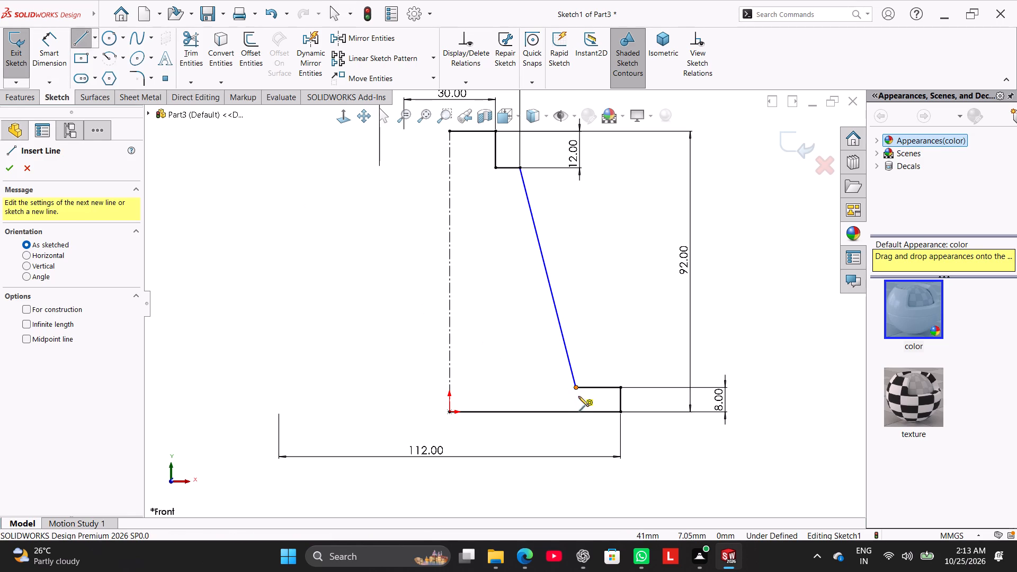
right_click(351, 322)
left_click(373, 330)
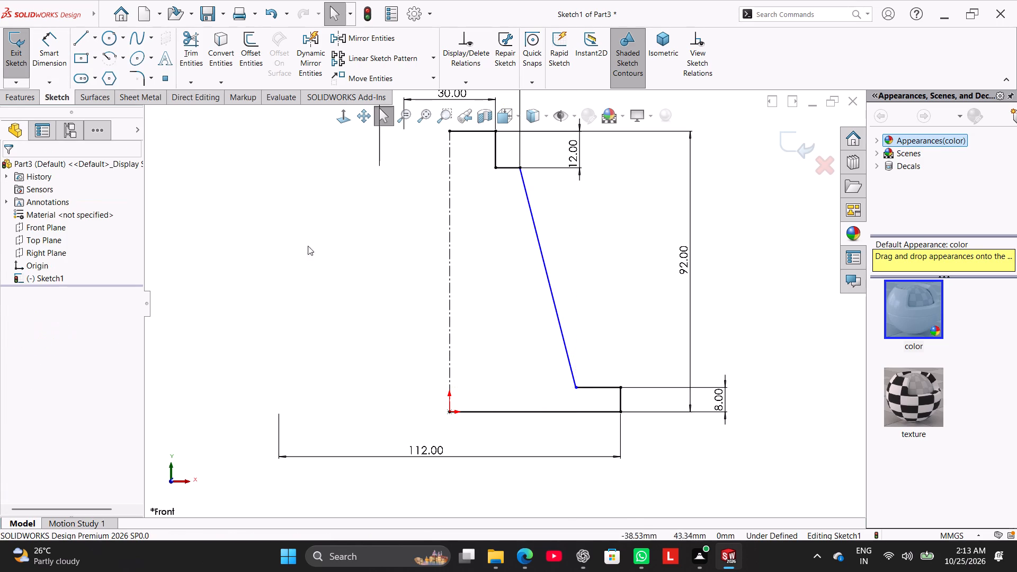
Extend the slanted line past the lower ledge down to the base line.
left_click(198, 85)
left_click(208, 109)
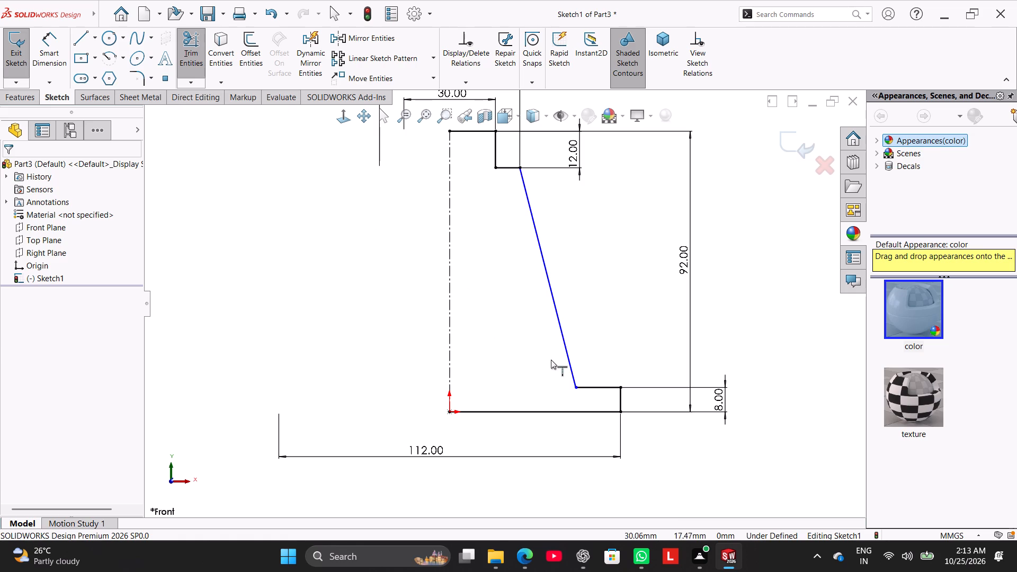
left_click(568, 369)
right_click(323, 303)
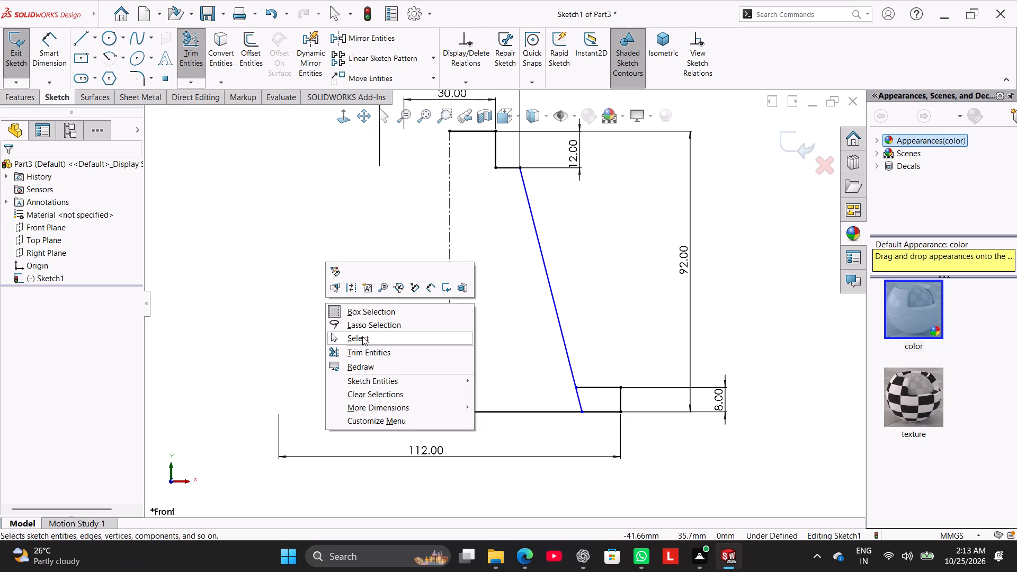
left_click(362, 336)
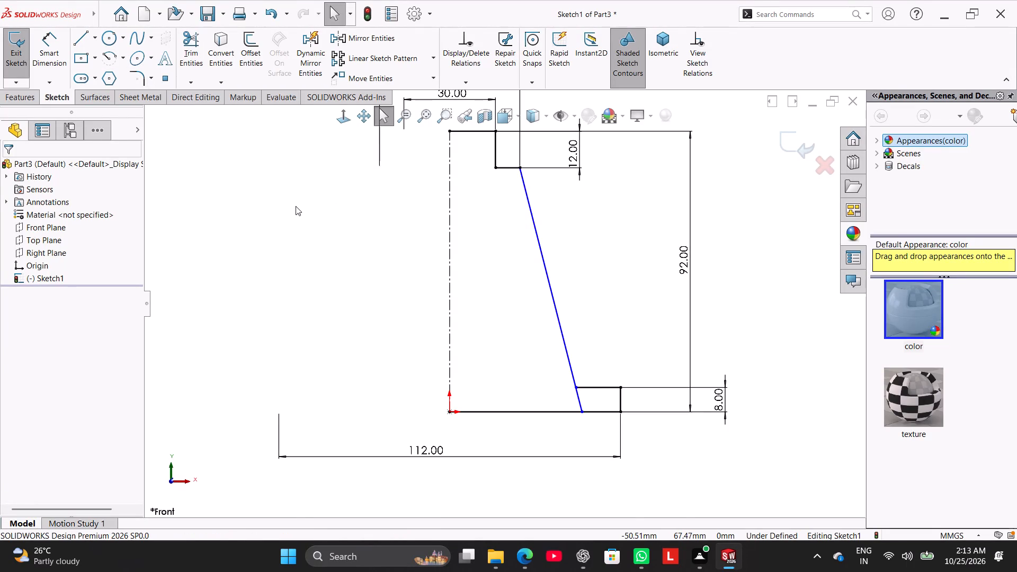
Dimension the gap between the slanted line's bottom end and the base's outer vertical edge as 3 mm.
left_click(48, 61)
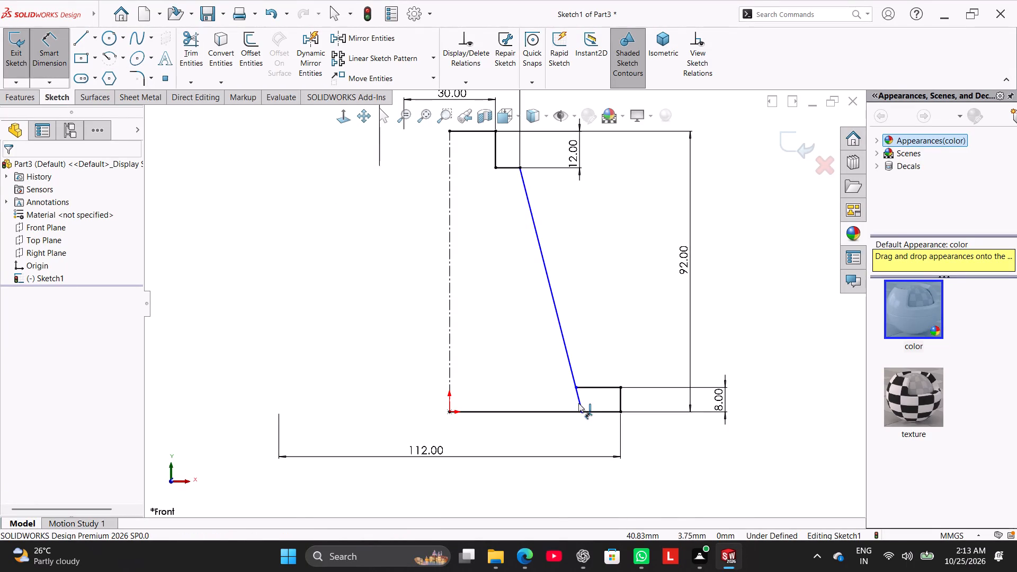
left_click(581, 410)
left_click(622, 406)
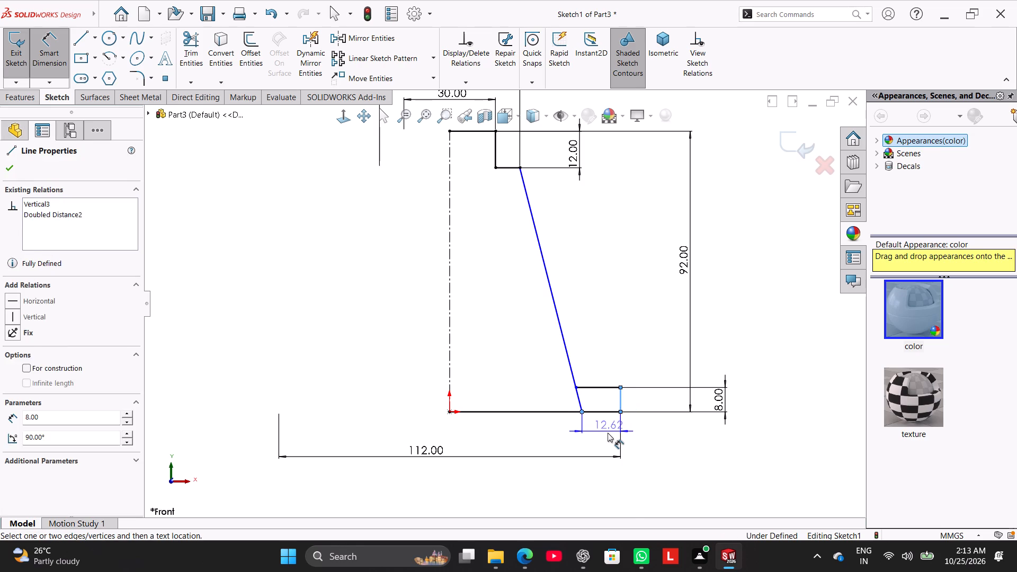
left_click(608, 433)
key("3")
key("Return")
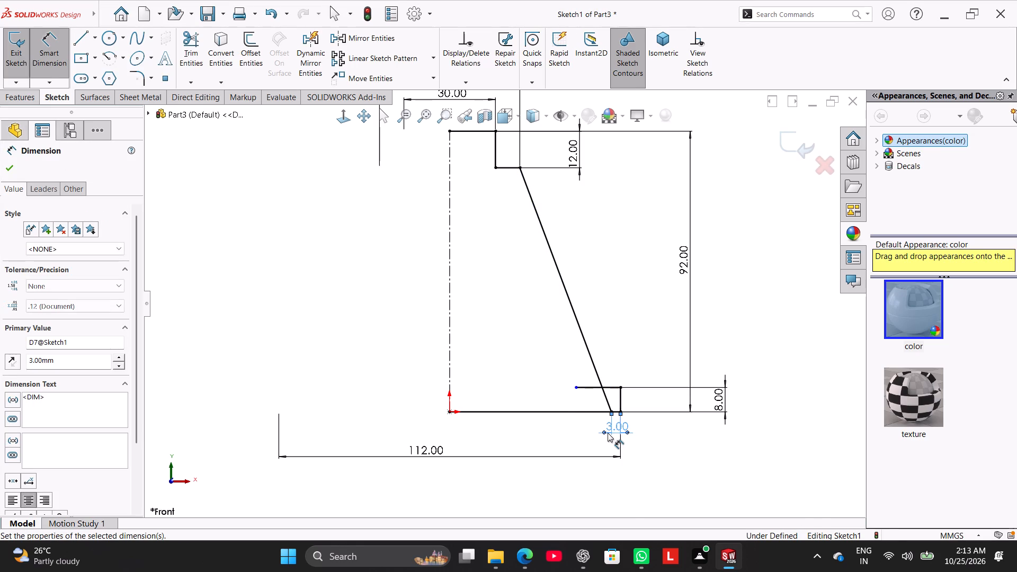
right_click(766, 311)
left_click(797, 349)
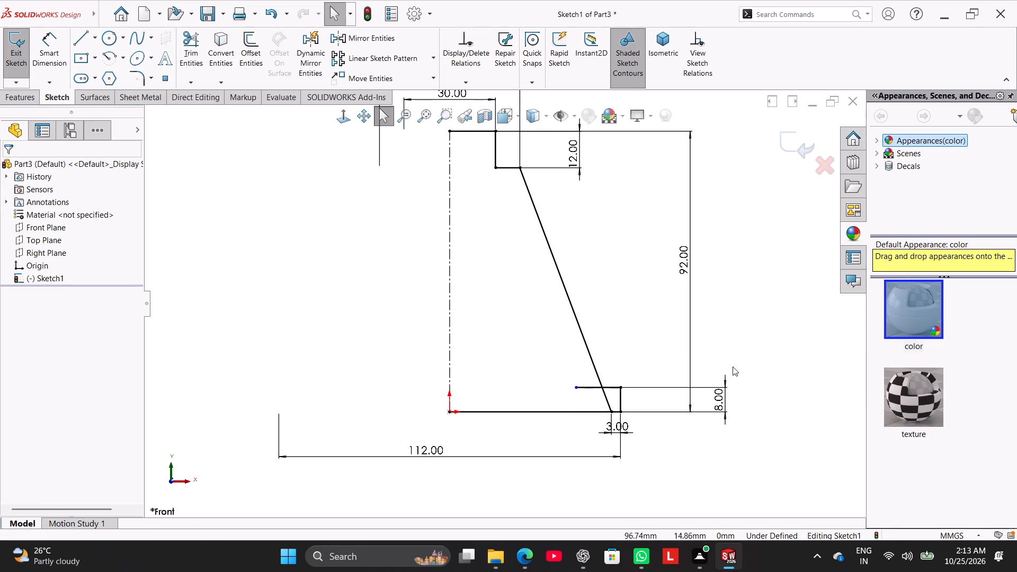
Shorten the lower ledge by snapping its free inner endpoint onto the slanted line.
scroll(629, 355, "down", 4)
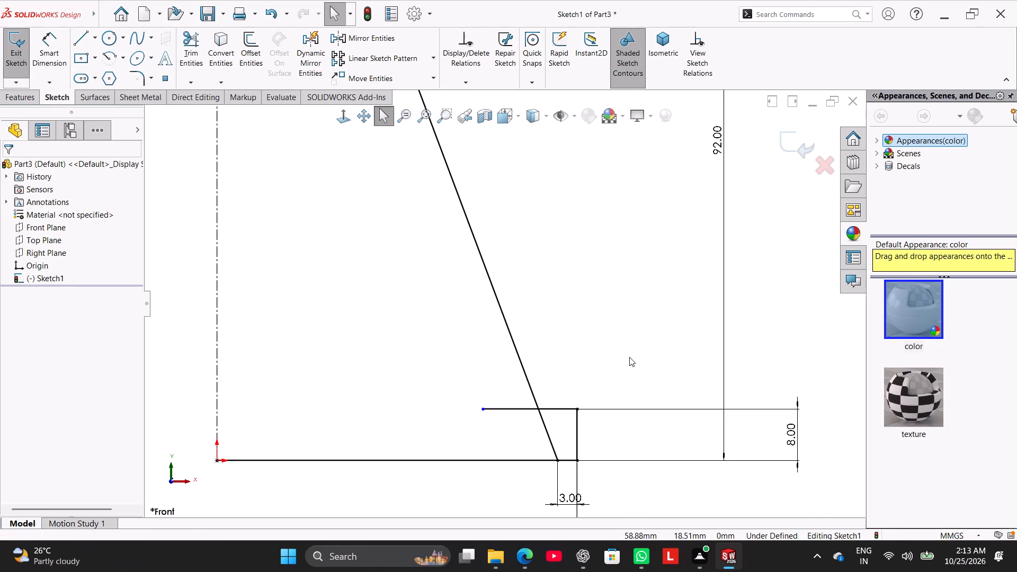
scroll(629, 359, "down", 1)
left_click_drag(446, 417, 512, 418)
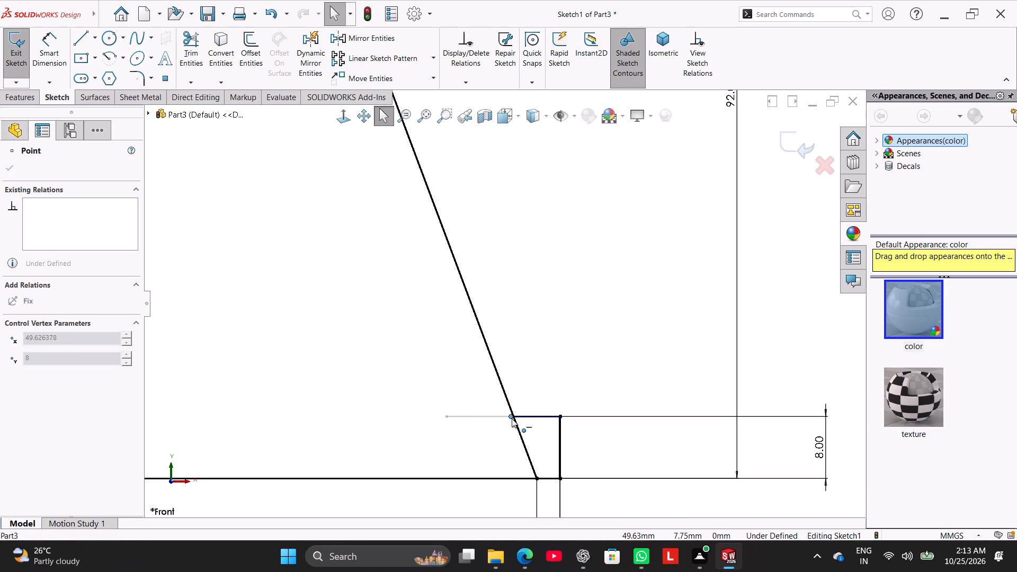
left_click_drag(512, 418, 512, 418)
left_click(530, 296)
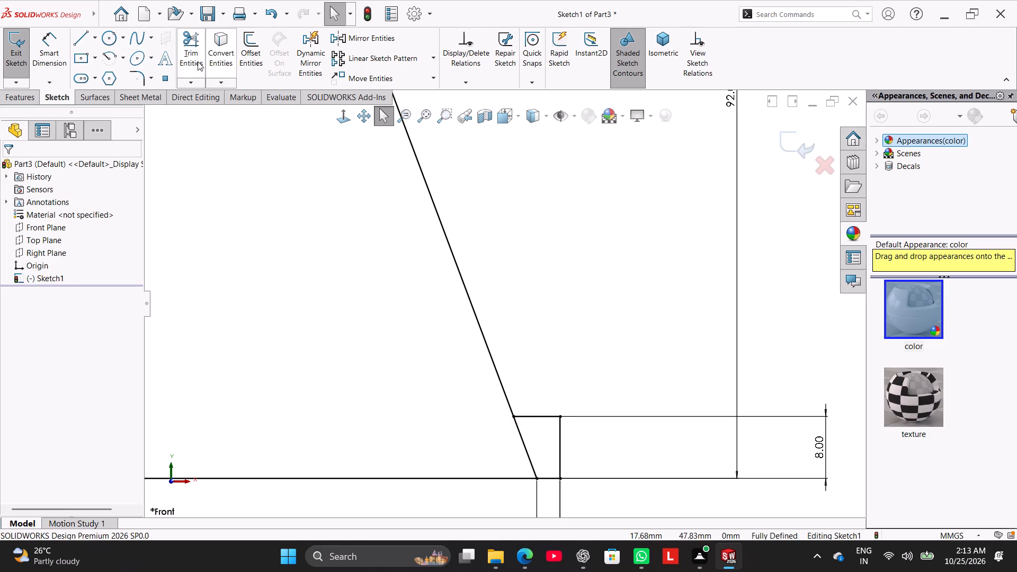
Power-trim the slanted line's segment below the lower ledge, keeping the trimmed piece as construction geometry.
left_click(198, 61)
left_click(40, 396)
left_click_drag(536, 436, 465, 469)
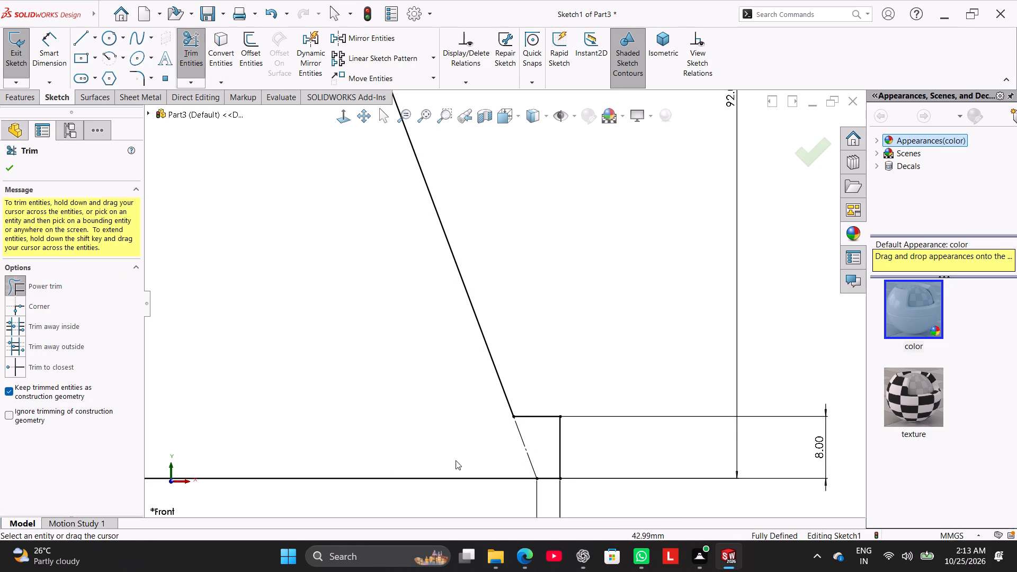
left_click(15, 396)
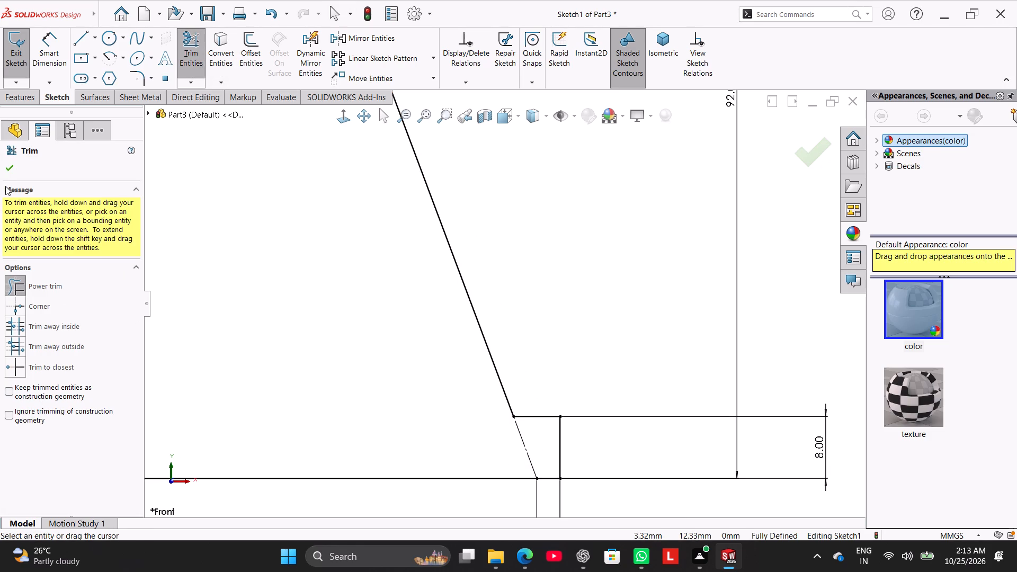
left_click(8, 170)
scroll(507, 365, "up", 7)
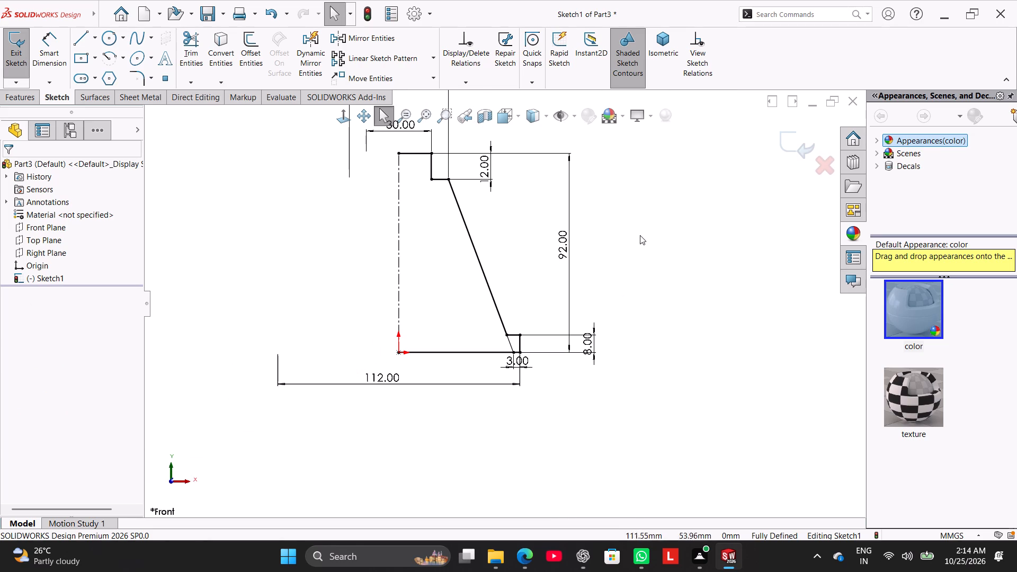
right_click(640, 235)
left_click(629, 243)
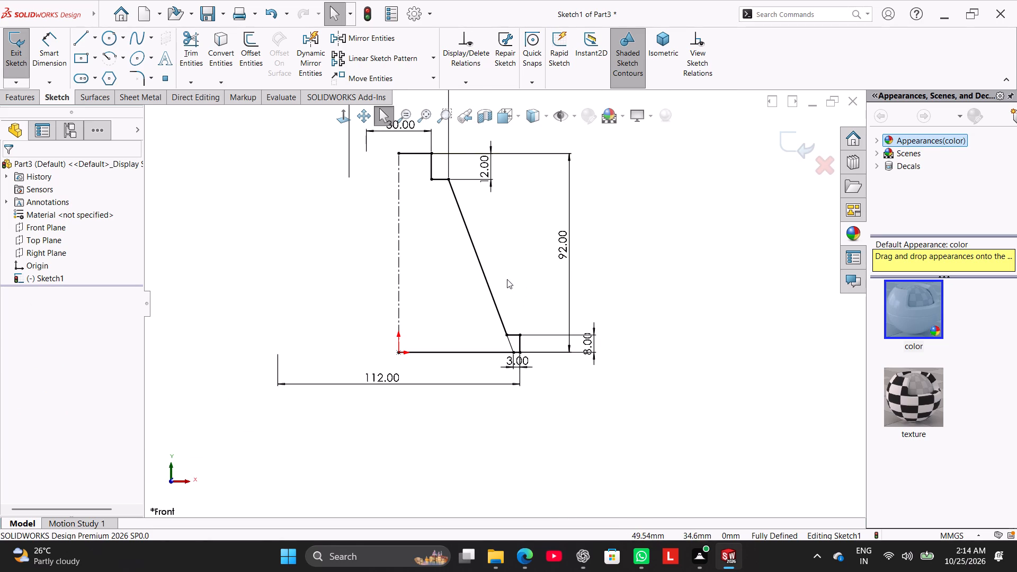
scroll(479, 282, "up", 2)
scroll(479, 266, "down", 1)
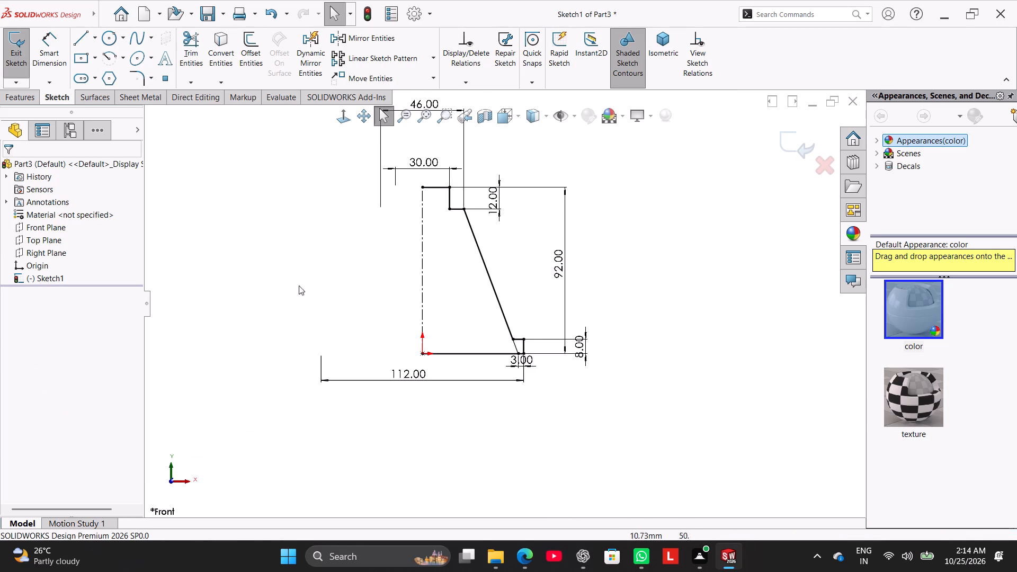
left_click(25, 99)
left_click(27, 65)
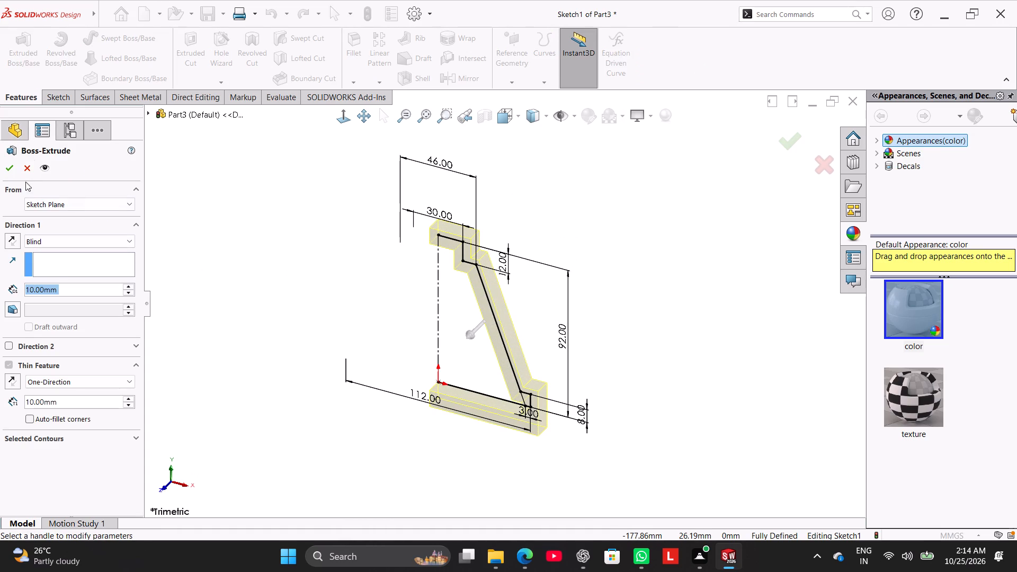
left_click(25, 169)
Revolve the half-profile 360° about the vertical centerline into a solid, letting the open sketch be closed automatically.
left_click(75, 56)
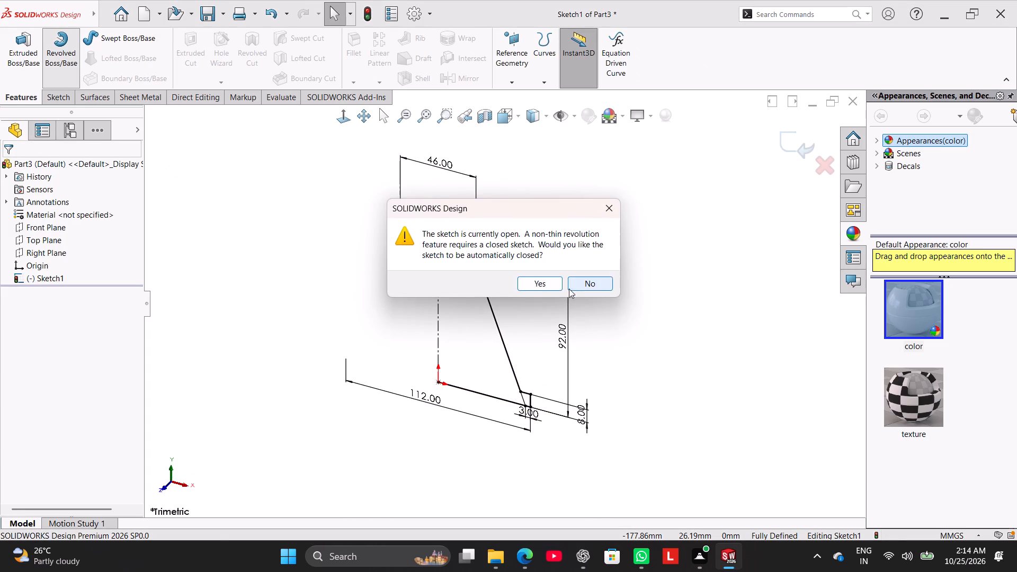
left_click(546, 284)
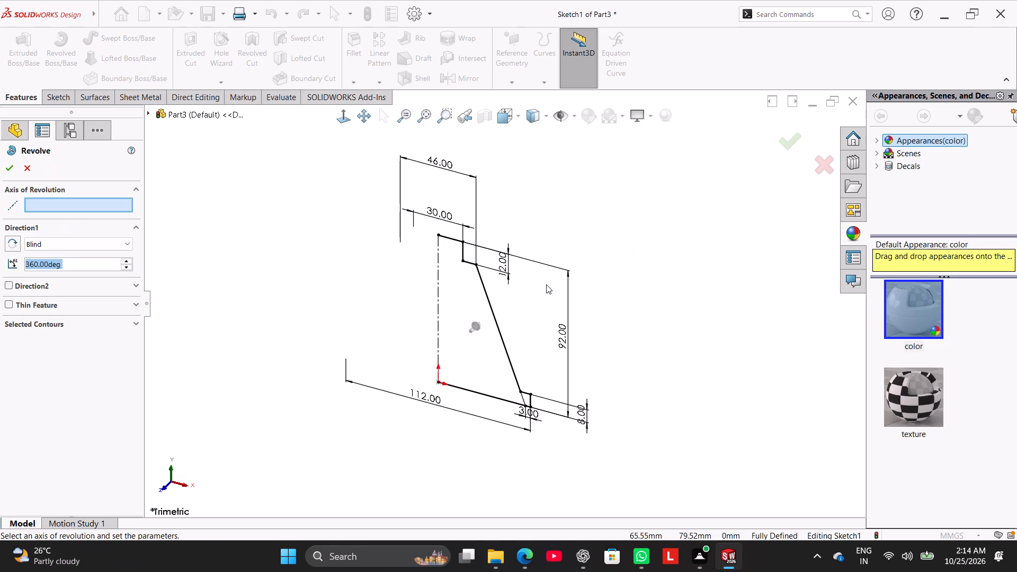
left_click(113, 204)
left_click(437, 326)
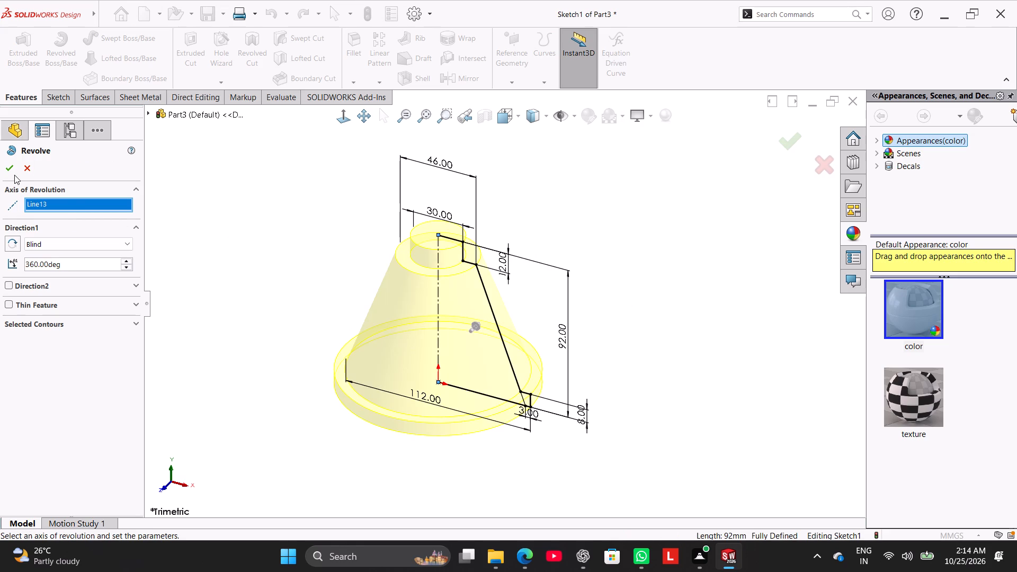
left_click(13, 174)
left_click(265, 227)
Shell the revolved body with a 5 mm wall thickness, removing its flat circular bottom face.
right_click_drag(275, 272, 406, 187)
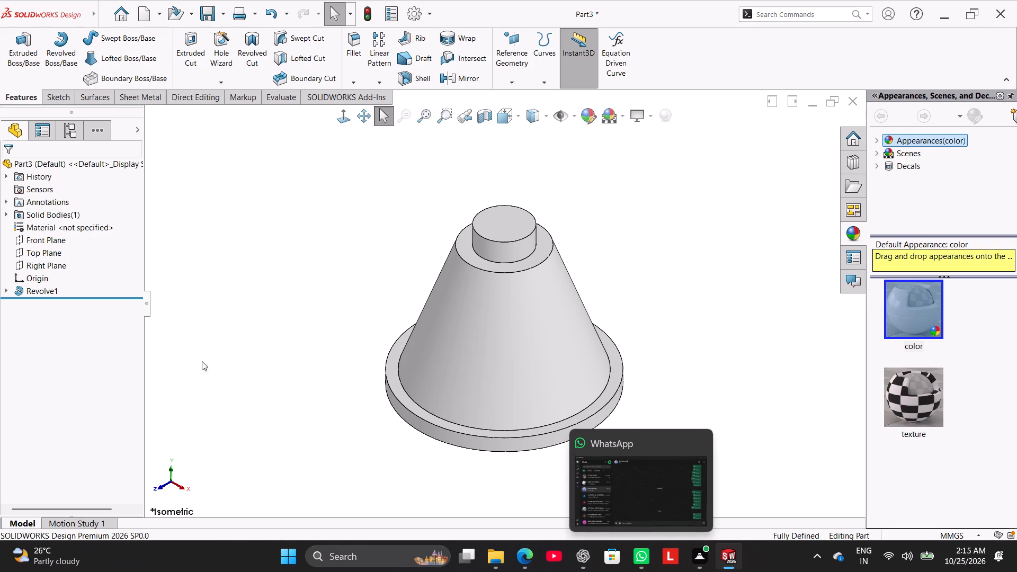
left_click(222, 323)
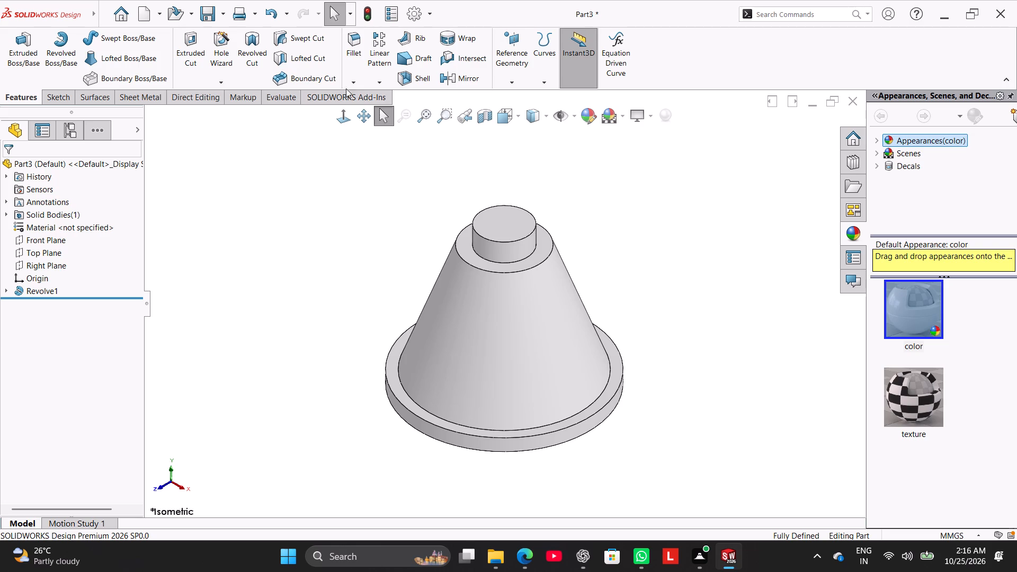
left_click(413, 82)
middle_click_drag(319, 312, 336, 187)
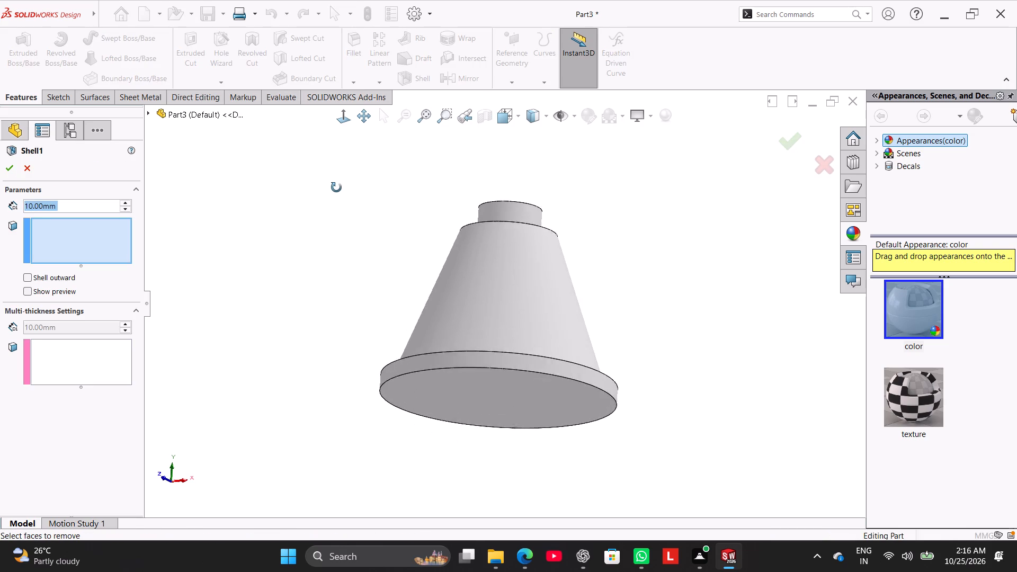
middle_click_drag(336, 187, 336, 174)
left_click(420, 372)
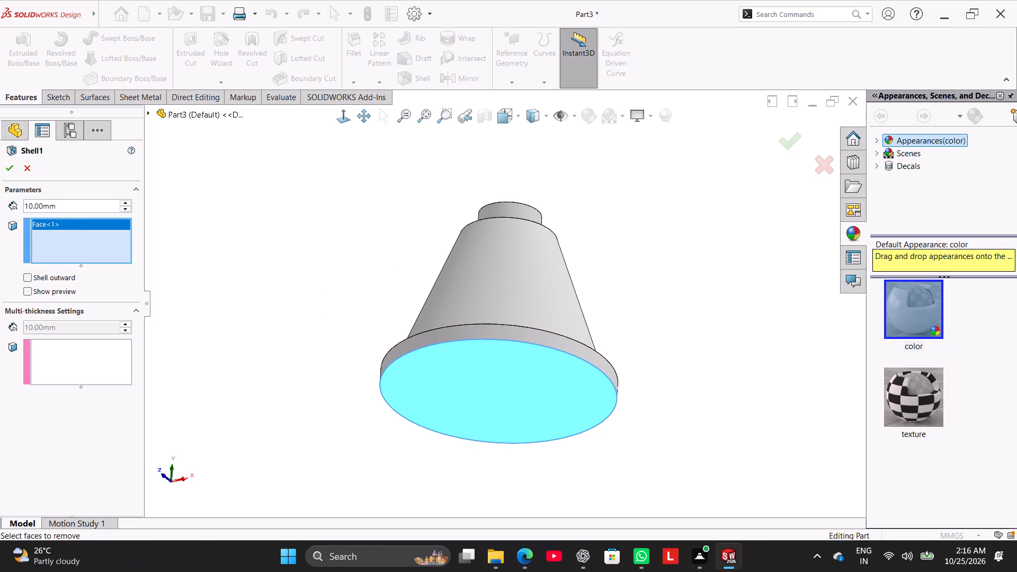
double_click(71, 210)
key("5")
key("Return")
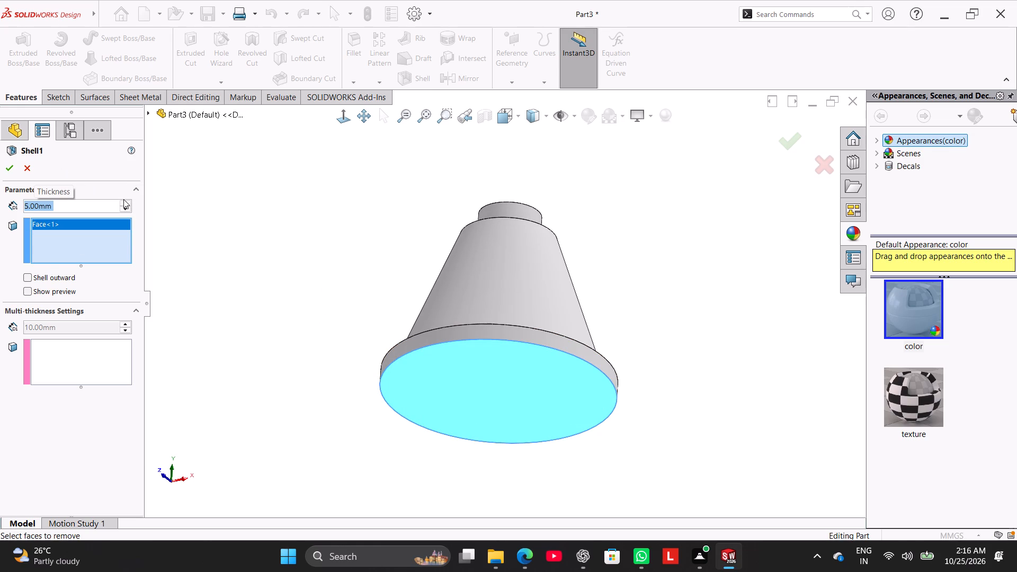
left_click(6, 168)
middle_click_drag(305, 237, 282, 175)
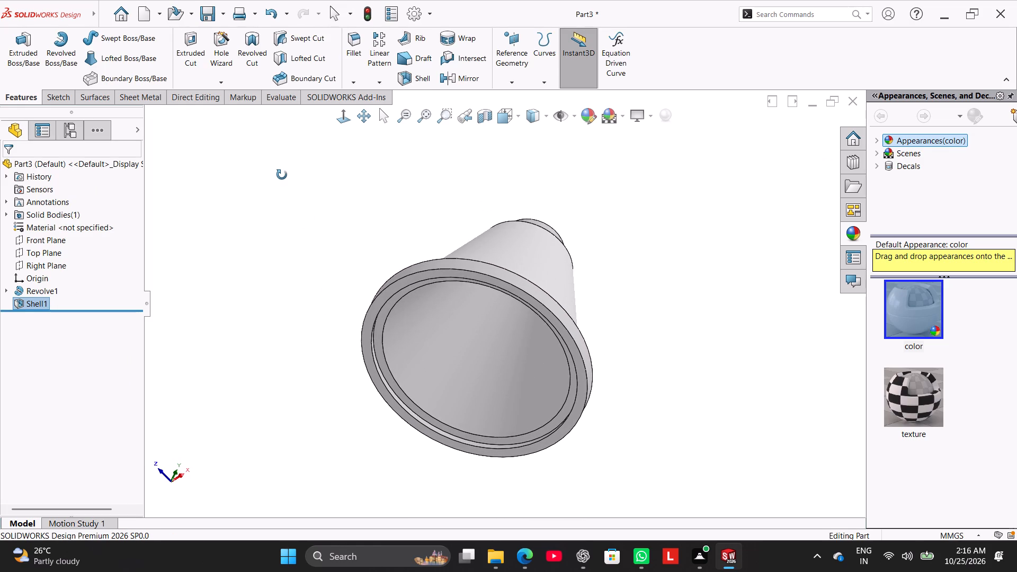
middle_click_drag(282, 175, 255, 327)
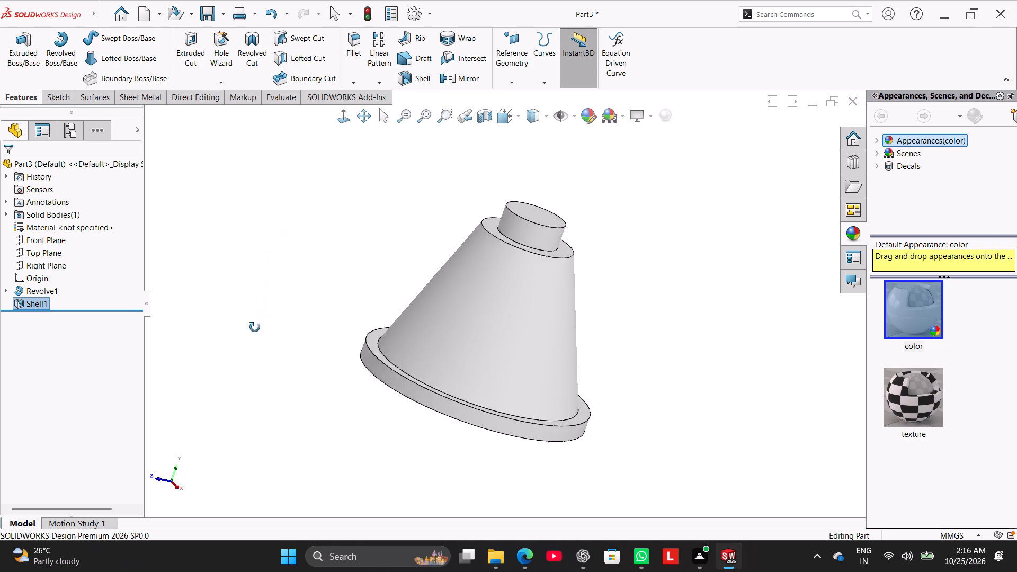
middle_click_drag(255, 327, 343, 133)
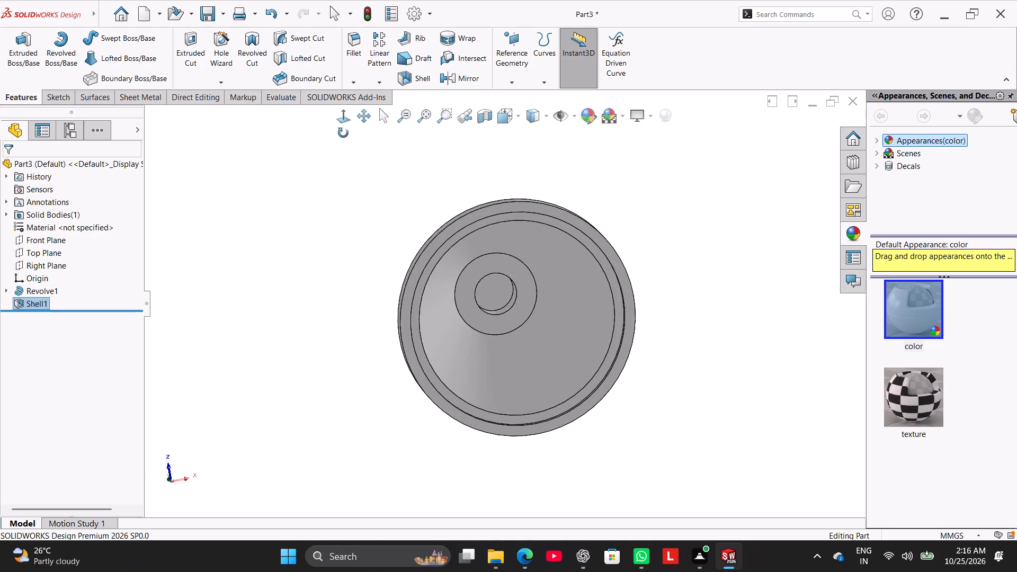
Examine the shelled body's exterior, hollow interior and base rim from several angles.
middle_click_drag(343, 133, 305, 134)
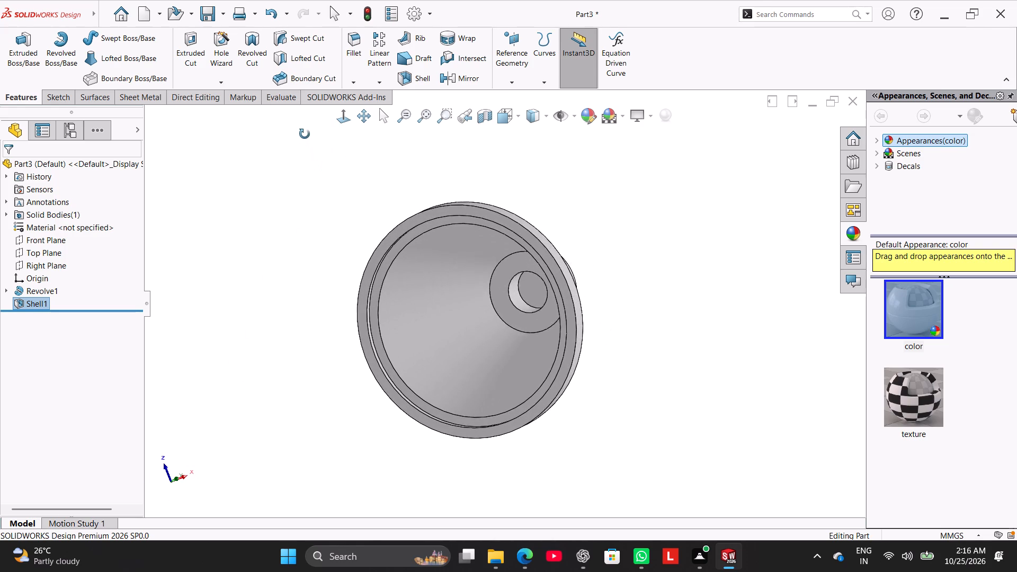
middle_click_drag(305, 134, 353, 286)
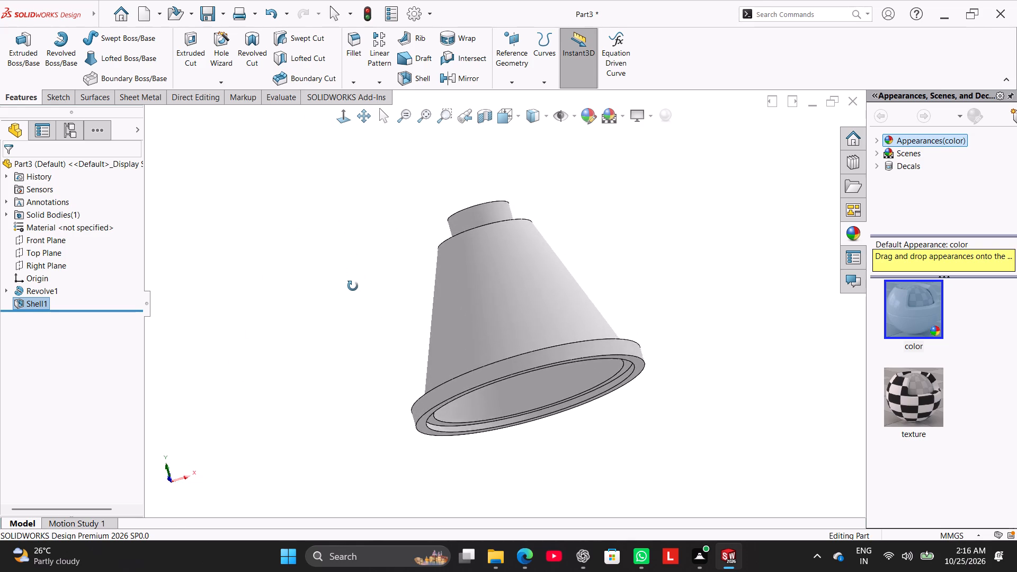
middle_click_drag(353, 286, 246, 307)
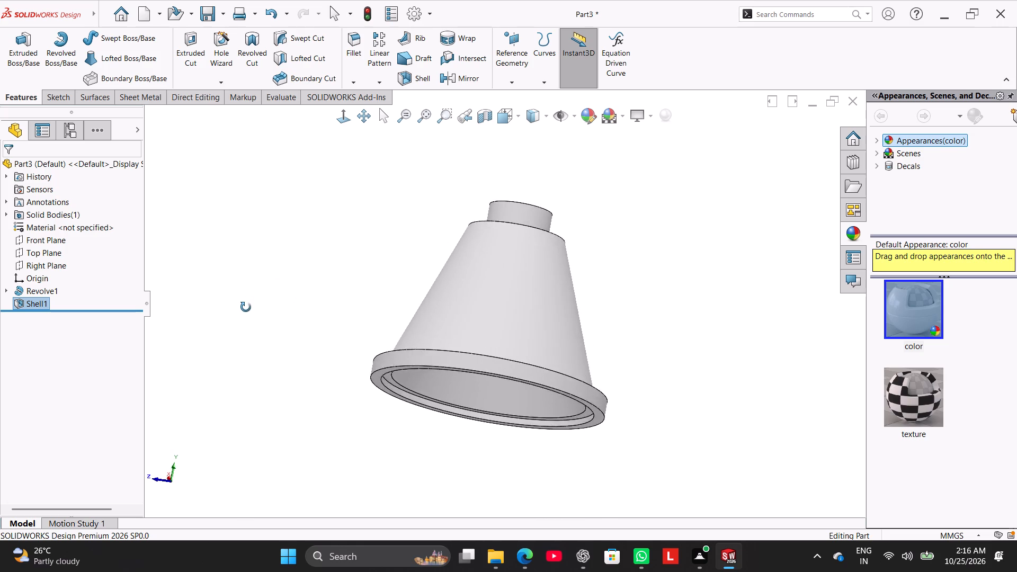
middle_click_drag(246, 307, 257, 328)
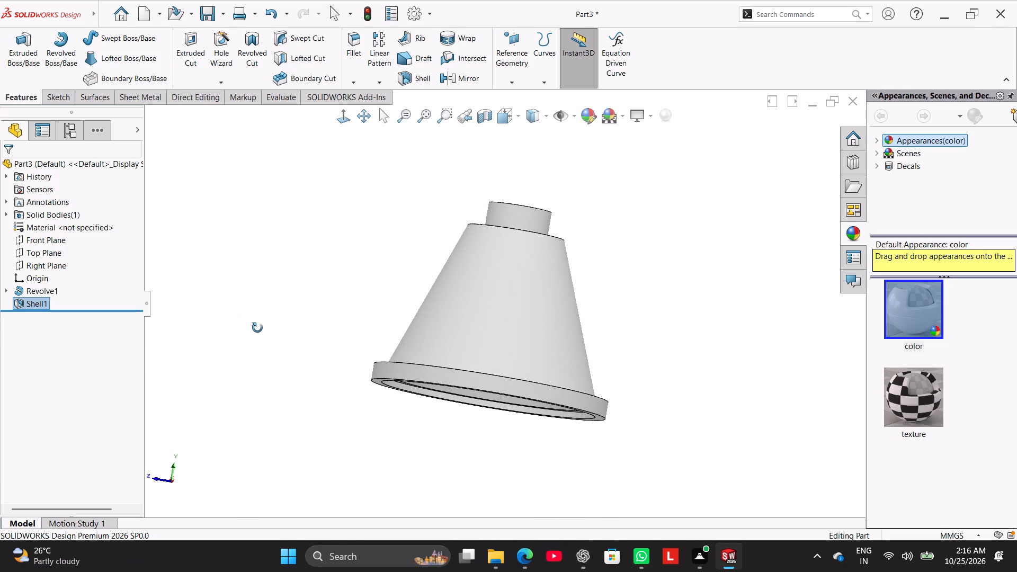
middle_click_drag(257, 328, 210, 196)
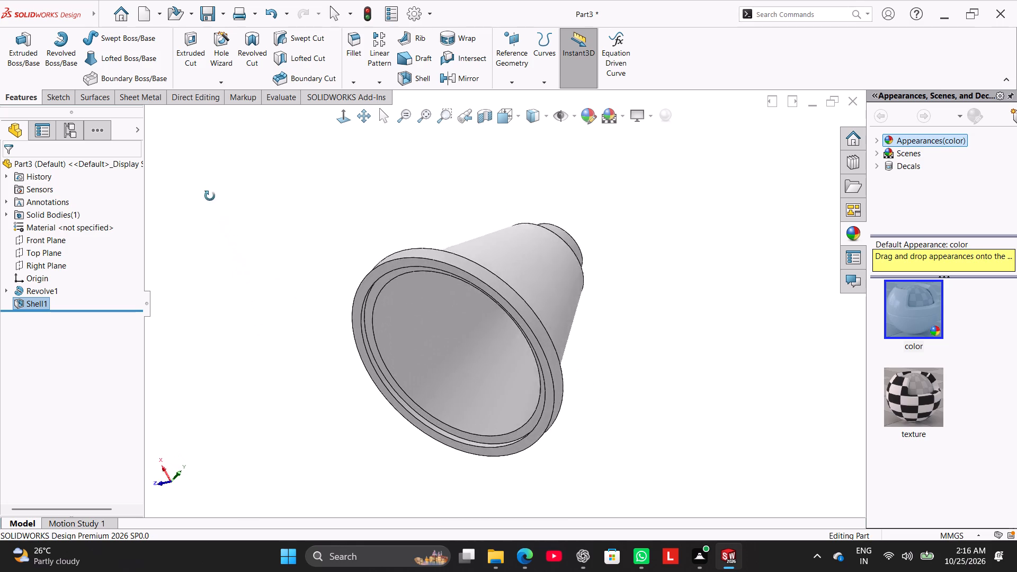
middle_click_drag(210, 196, 280, 434)
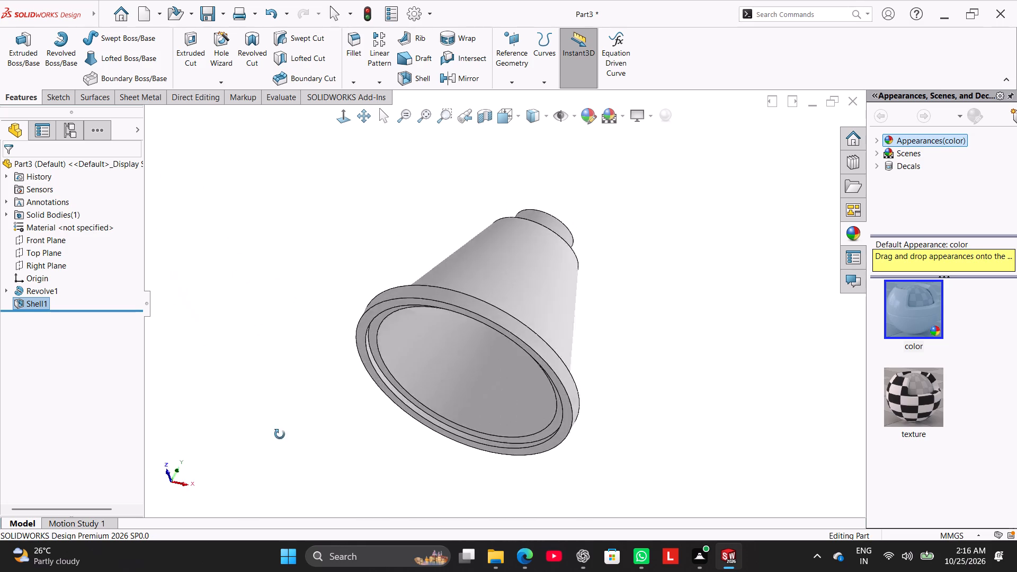
middle_click_drag(280, 434, 299, 460)
middle_click_drag(208, 357, 235, 426)
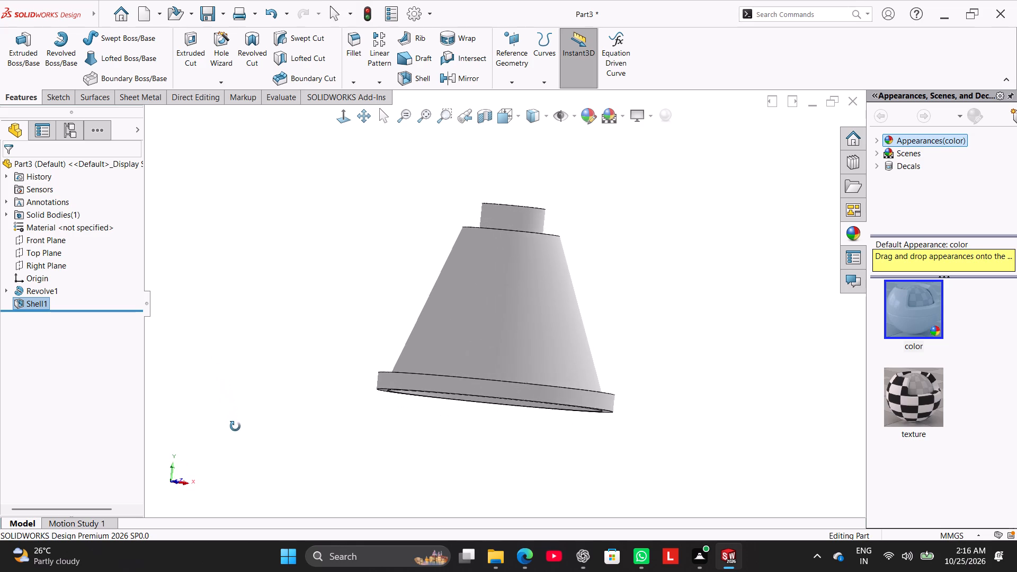
middle_click_drag(235, 426, 204, 427)
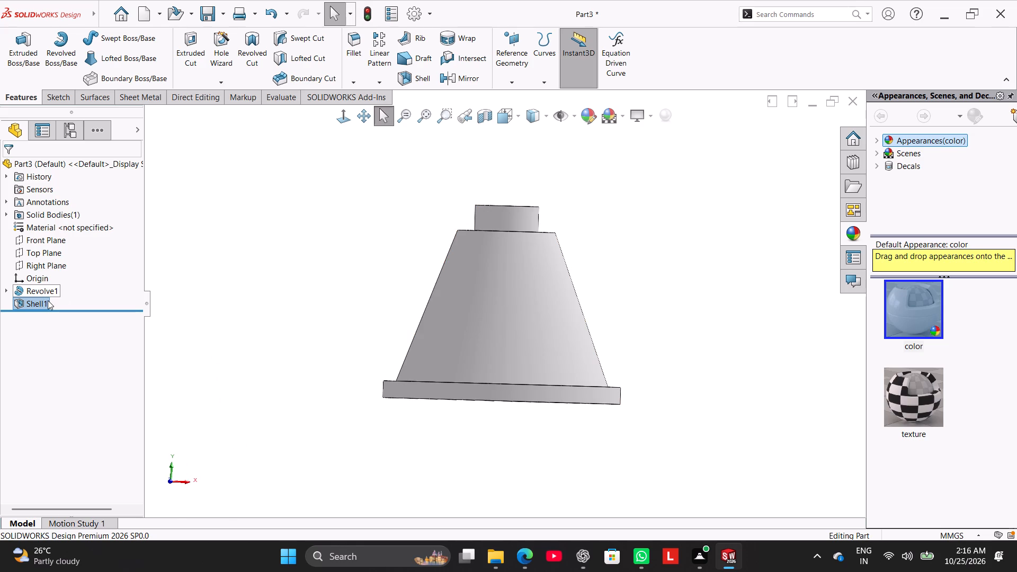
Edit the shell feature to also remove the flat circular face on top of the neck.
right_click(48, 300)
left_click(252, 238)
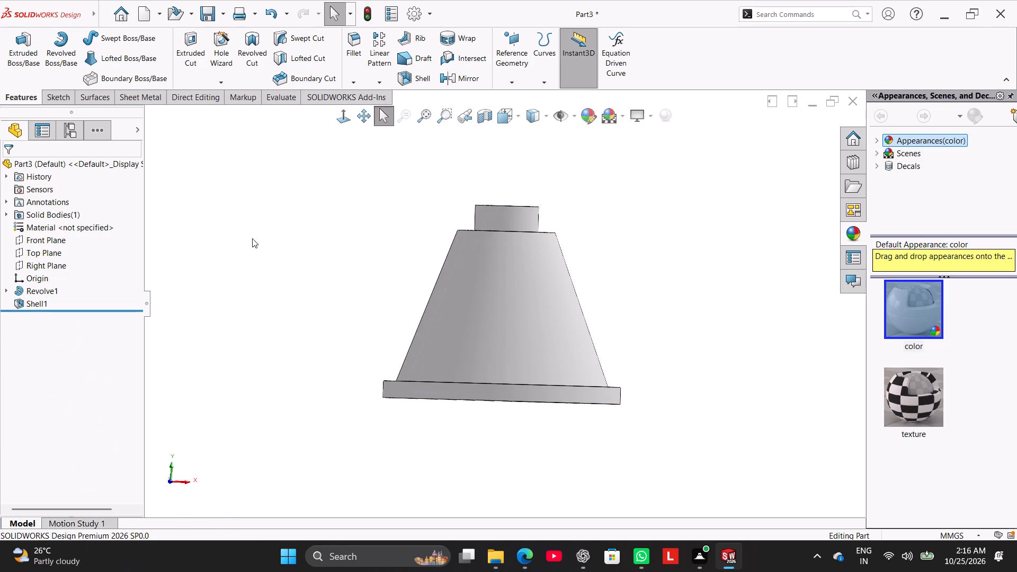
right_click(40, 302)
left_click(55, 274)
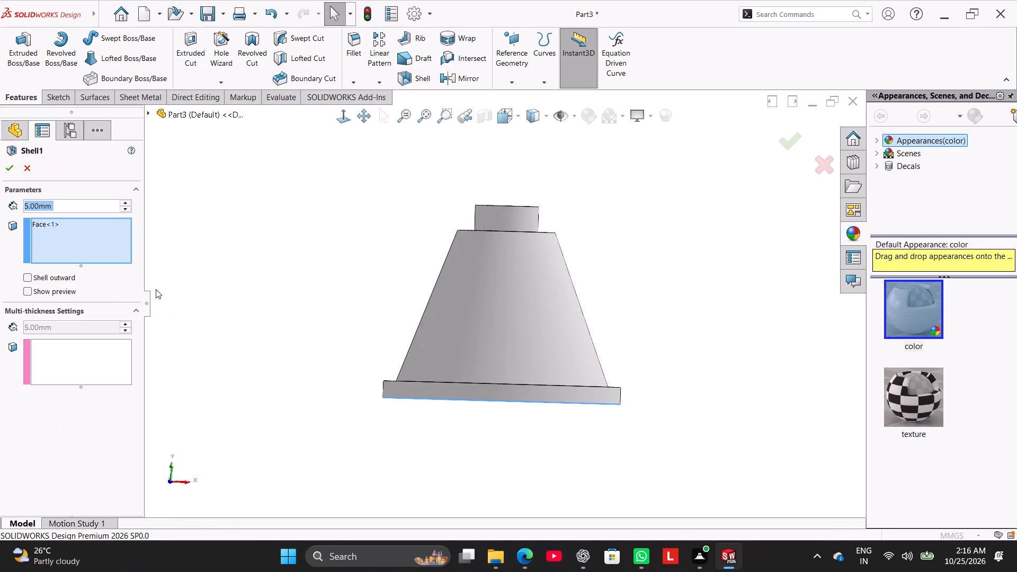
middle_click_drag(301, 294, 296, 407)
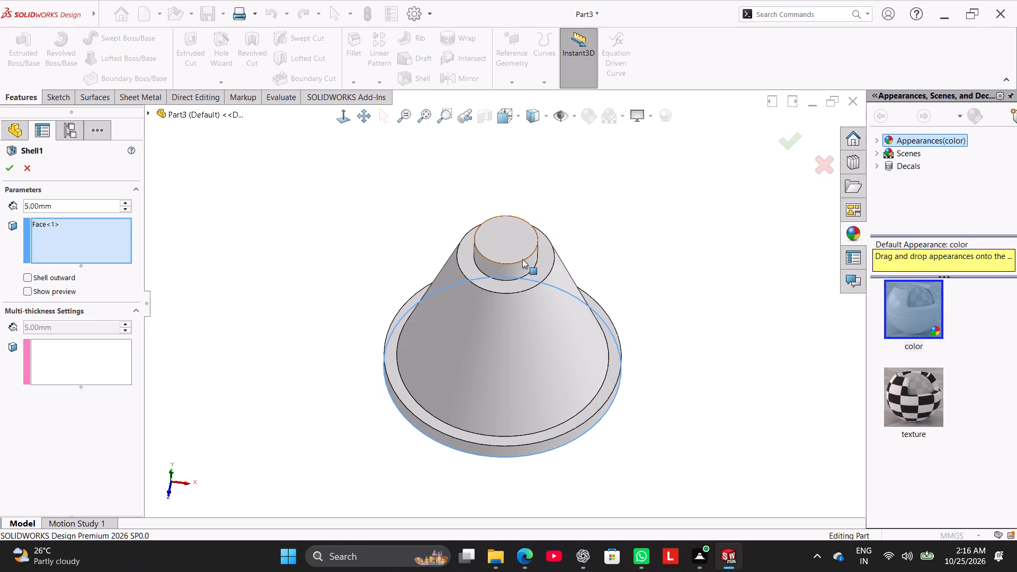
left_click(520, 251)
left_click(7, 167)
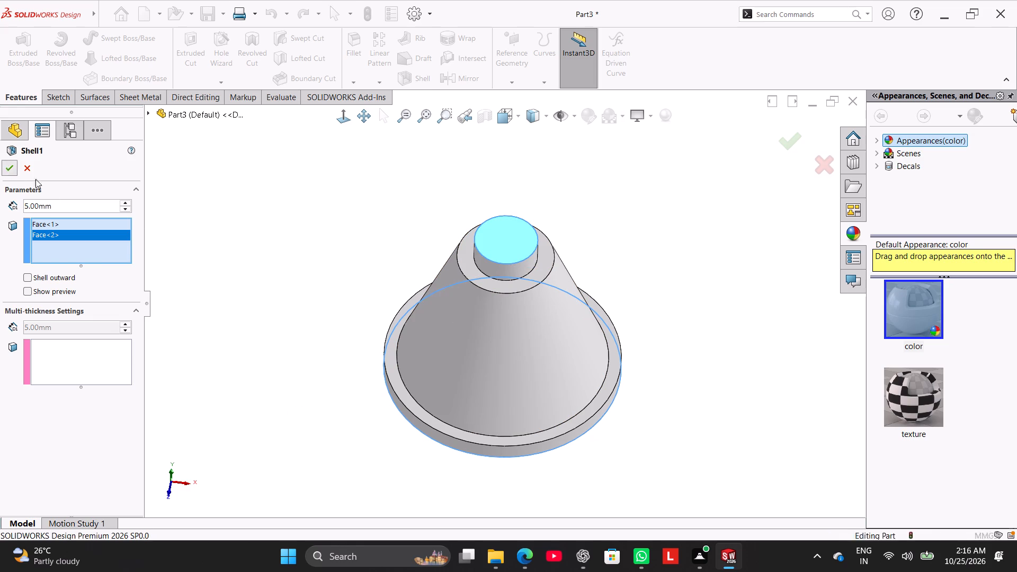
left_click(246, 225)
Section the part along the Front Plane with a 0 mm offset and examine its wall profile from the front.
middle_click_drag(300, 266, 316, 273)
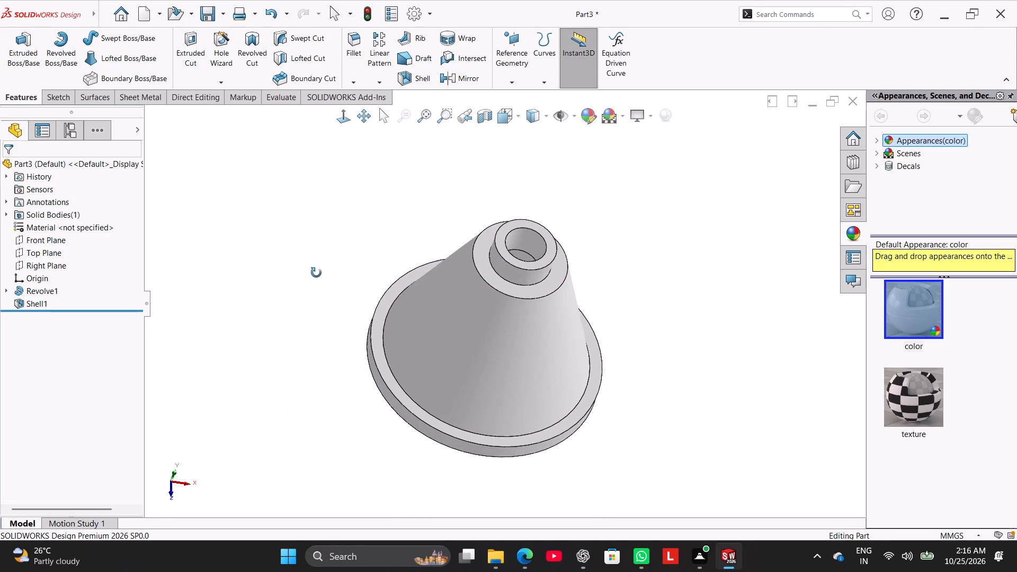
middle_click_drag(316, 273, 345, 293)
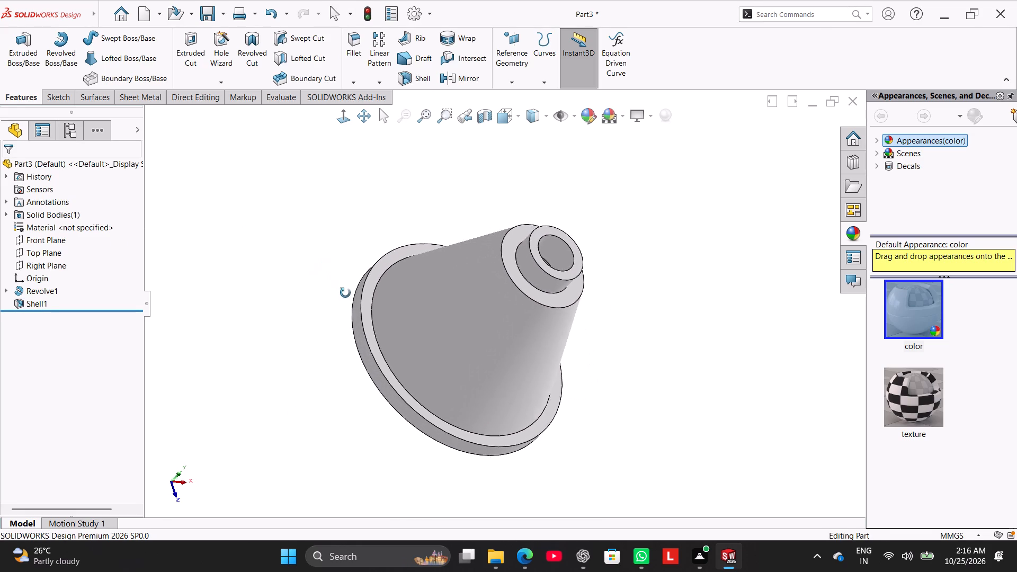
middle_click_drag(345, 293, 414, 211)
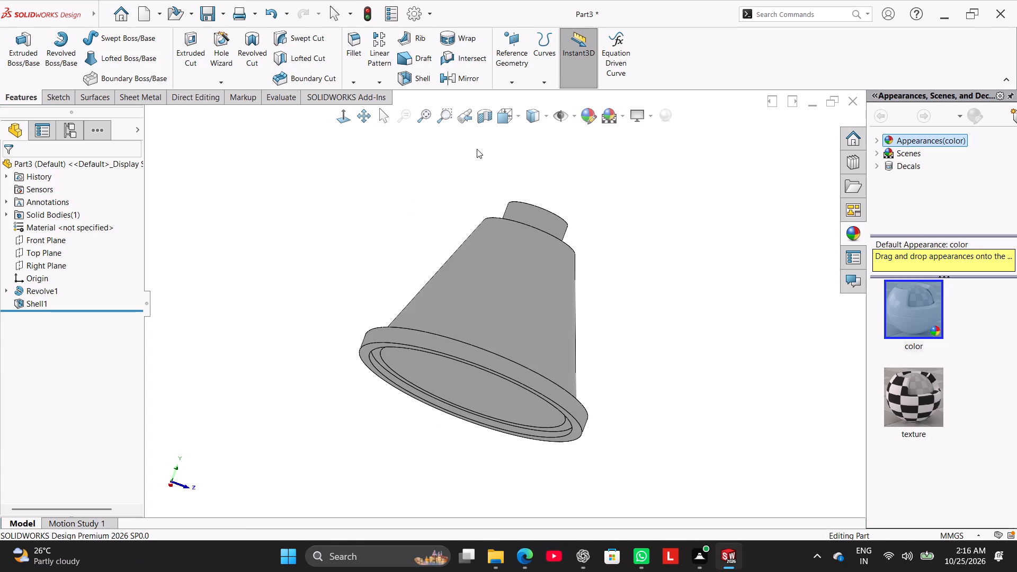
left_click(486, 123)
left_click(347, 115)
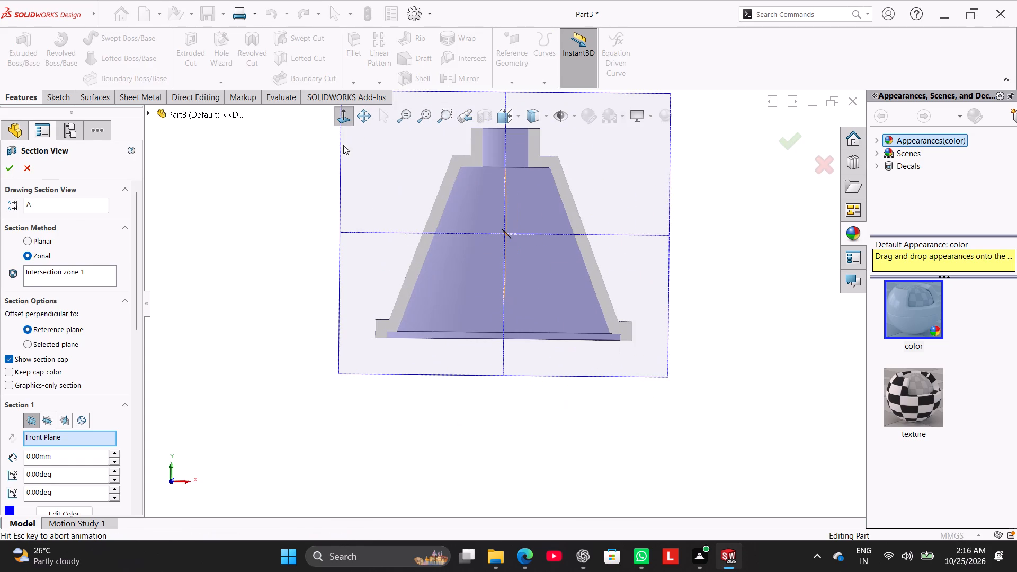
left_click(12, 170)
left_click(239, 200)
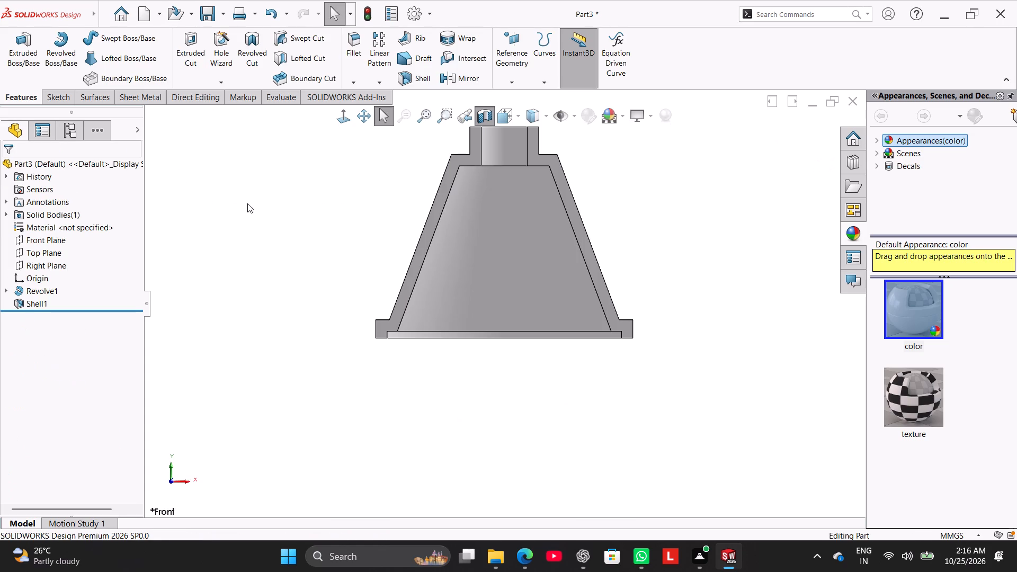
scroll(561, 209, "up", 2)
scroll(561, 206, "down", 3)
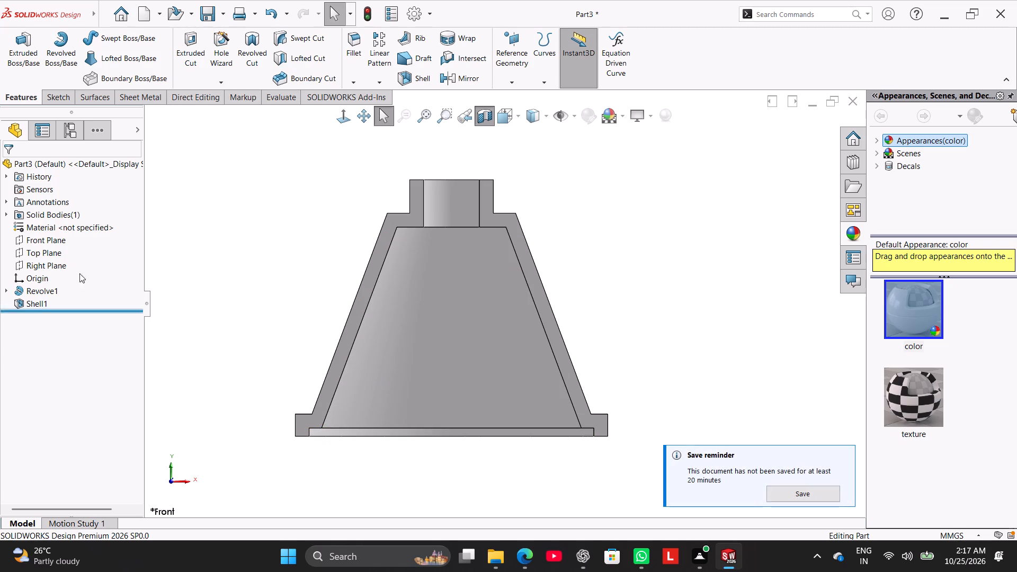
Reopen the shell feature for editing and turn on its preview.
right_click(41, 300)
left_click(53, 275)
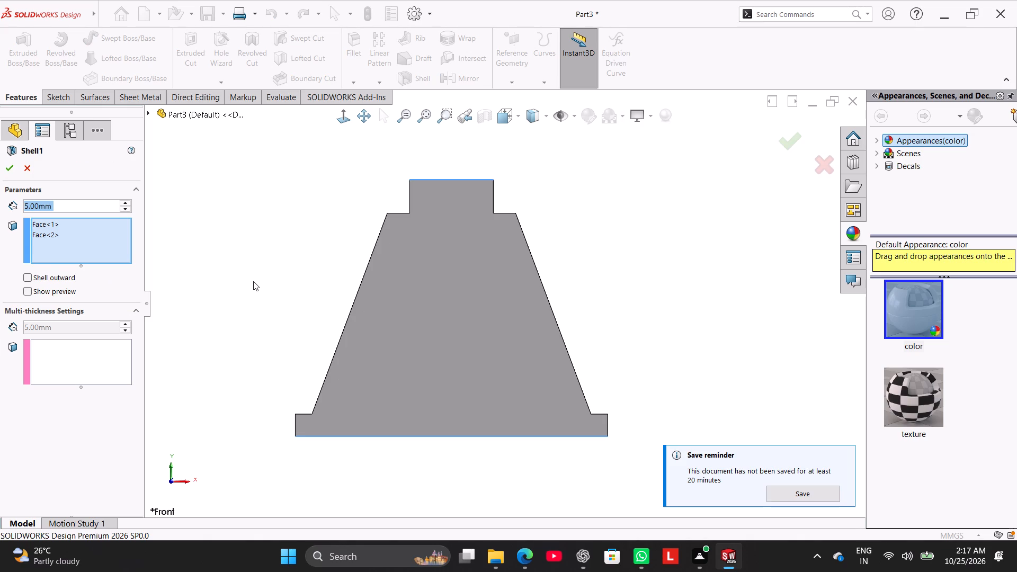
middle_click_drag(264, 284, 279, 300)
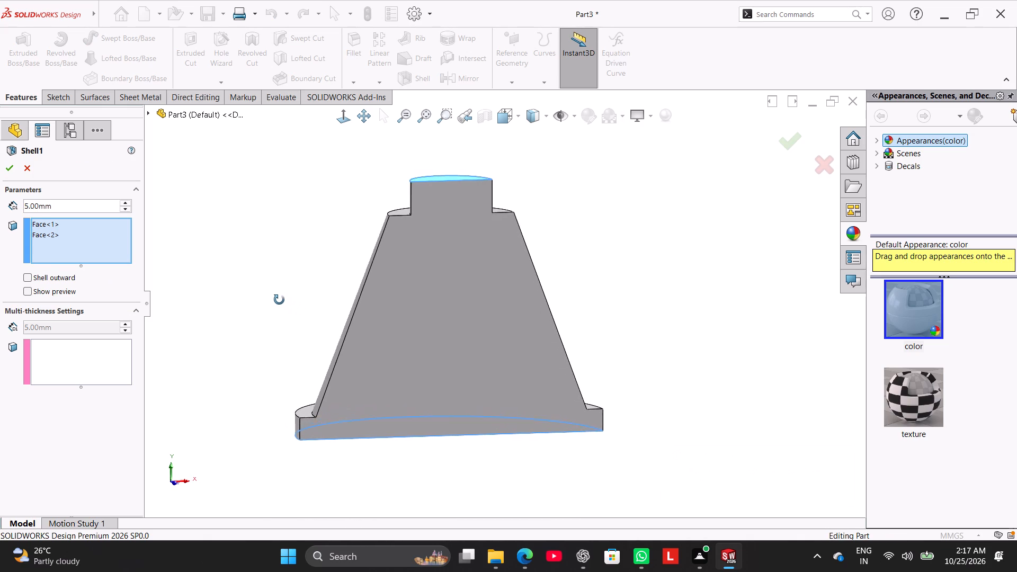
middle_click_drag(279, 300, 271, 285)
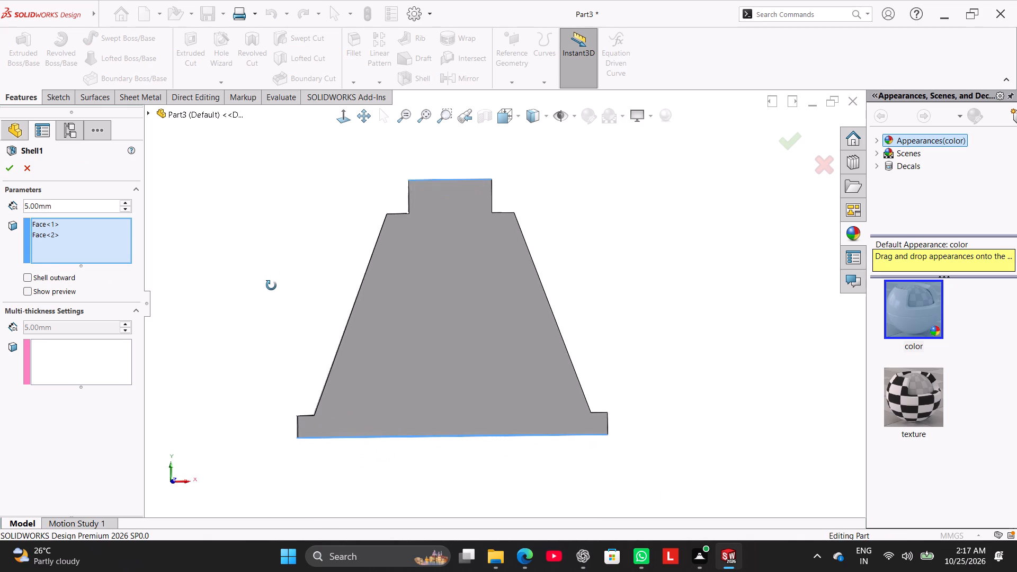
middle_click_drag(271, 285, 274, 319)
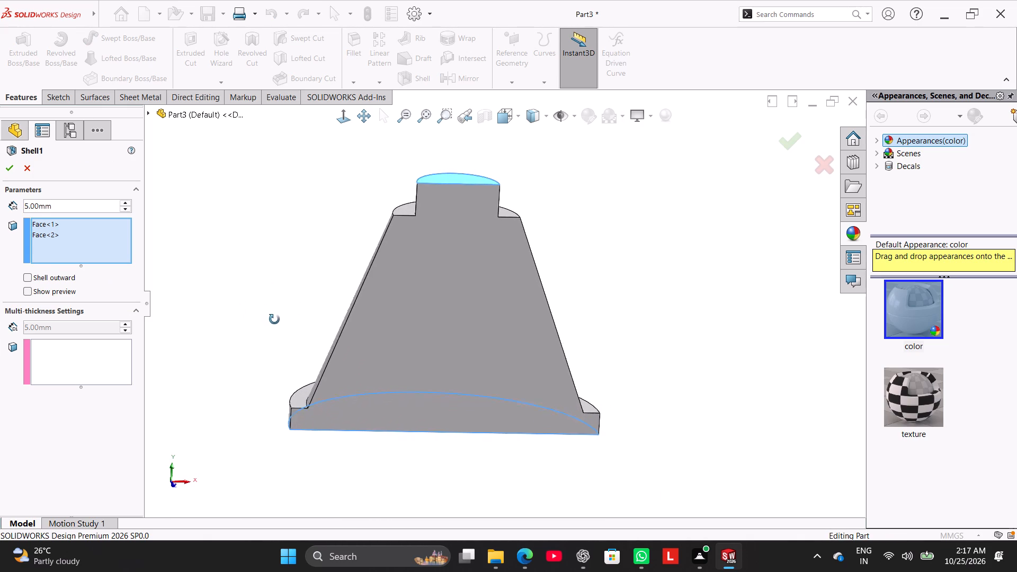
middle_click_drag(274, 319, 270, 291)
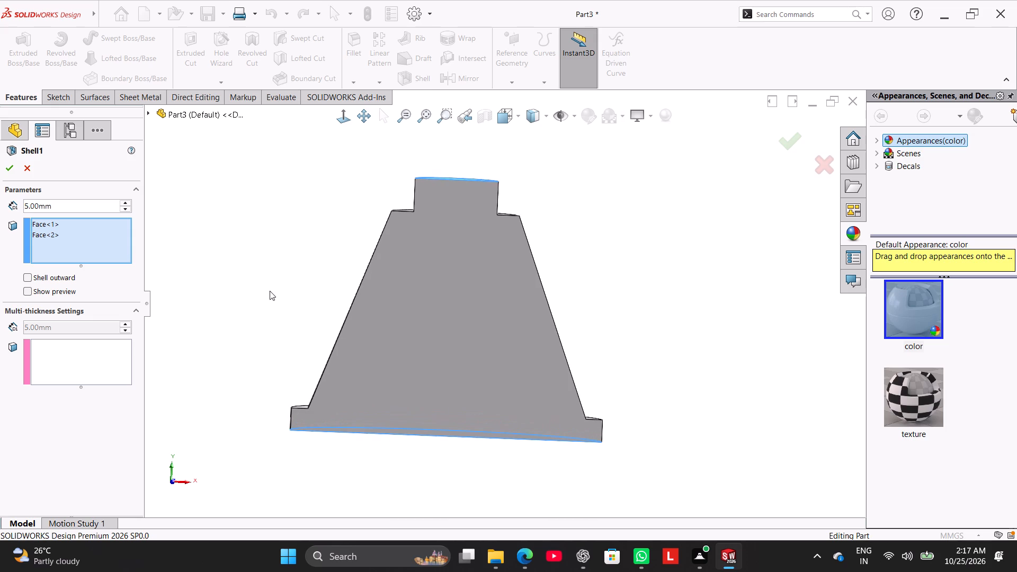
left_click(66, 290)
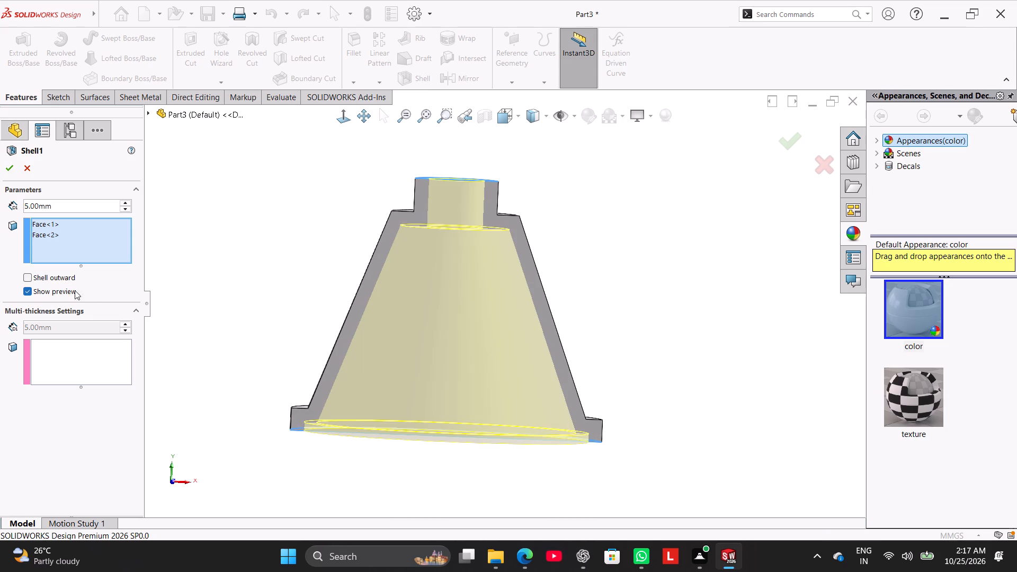
middle_click_drag(259, 272, 264, 275)
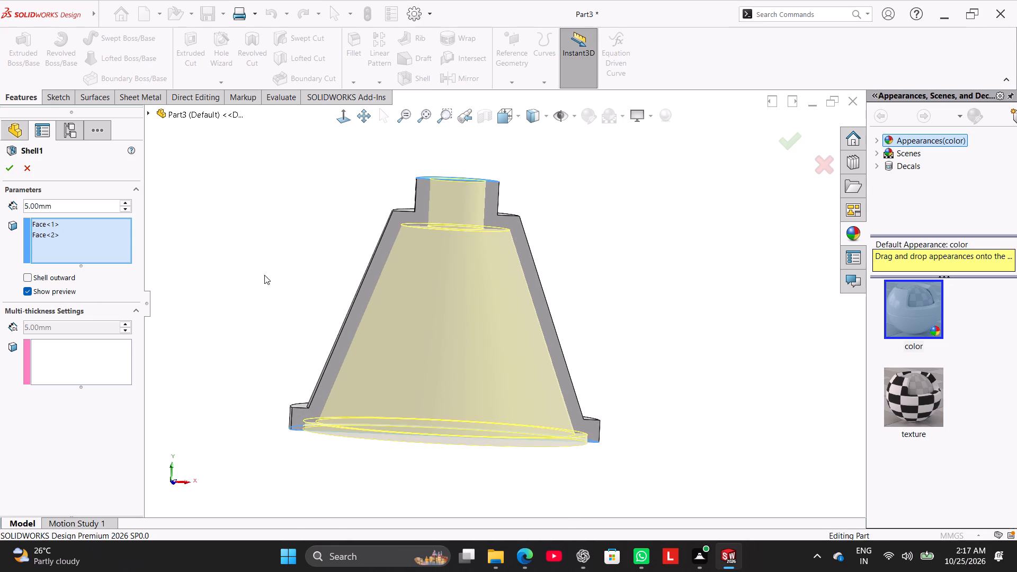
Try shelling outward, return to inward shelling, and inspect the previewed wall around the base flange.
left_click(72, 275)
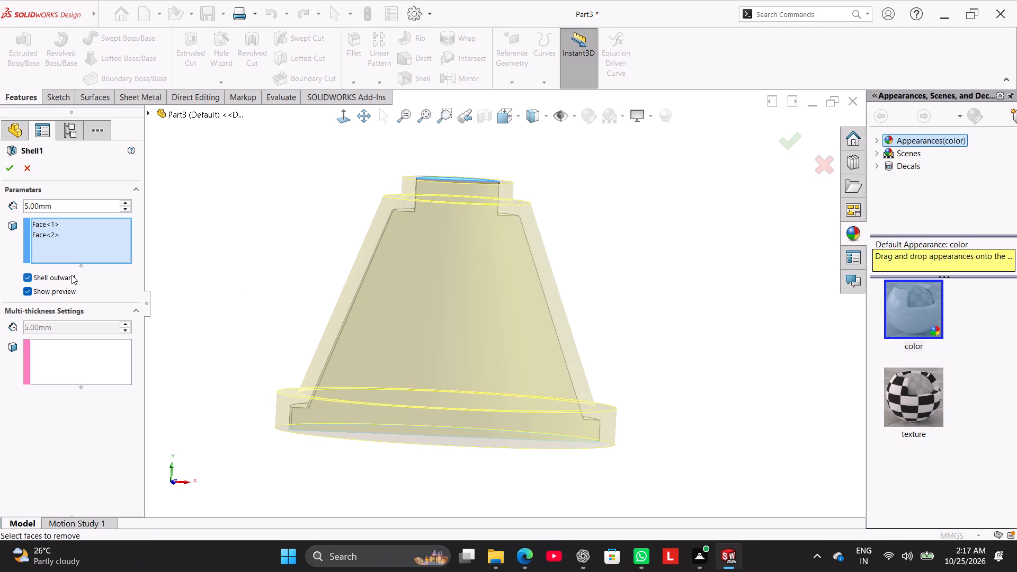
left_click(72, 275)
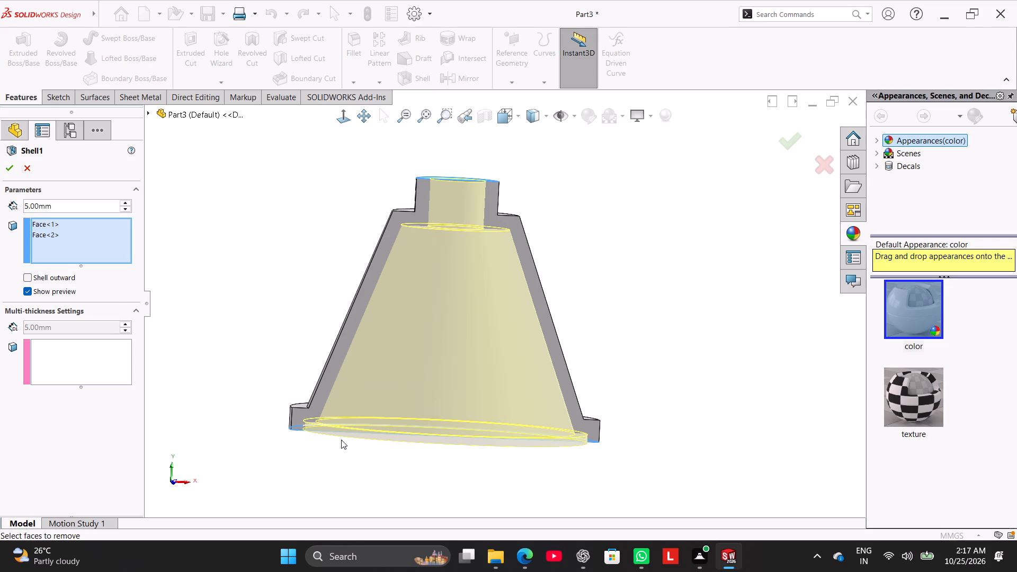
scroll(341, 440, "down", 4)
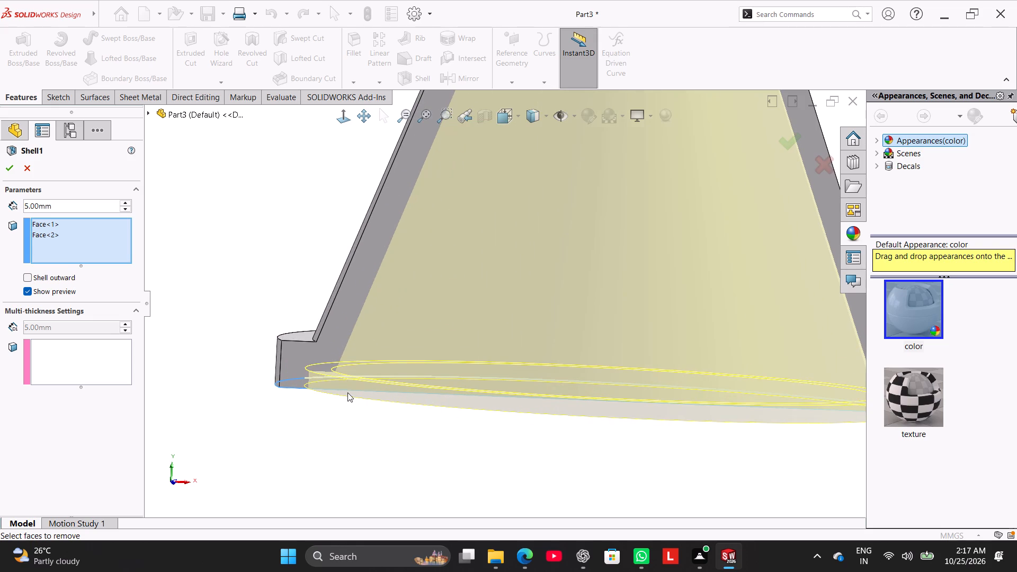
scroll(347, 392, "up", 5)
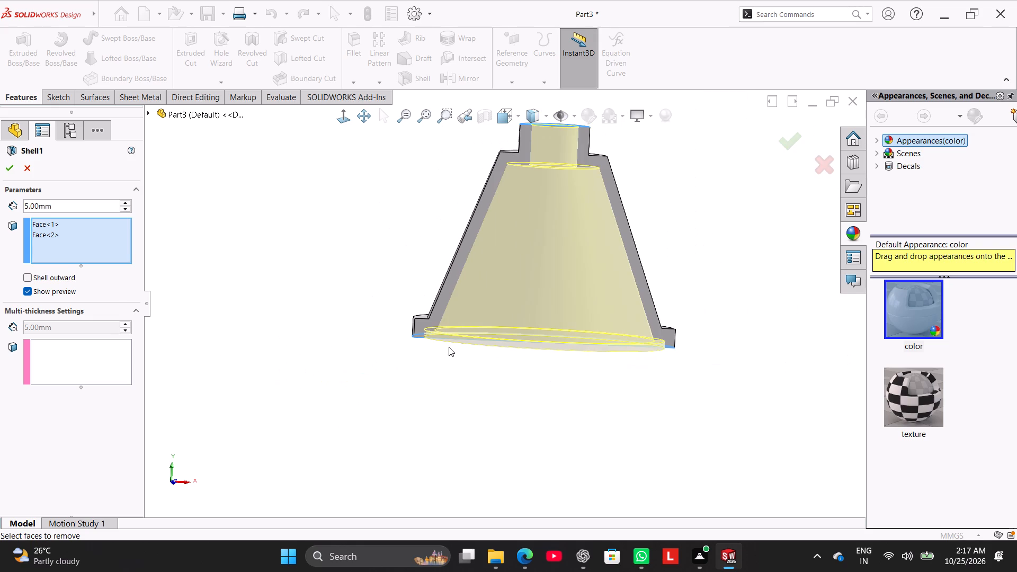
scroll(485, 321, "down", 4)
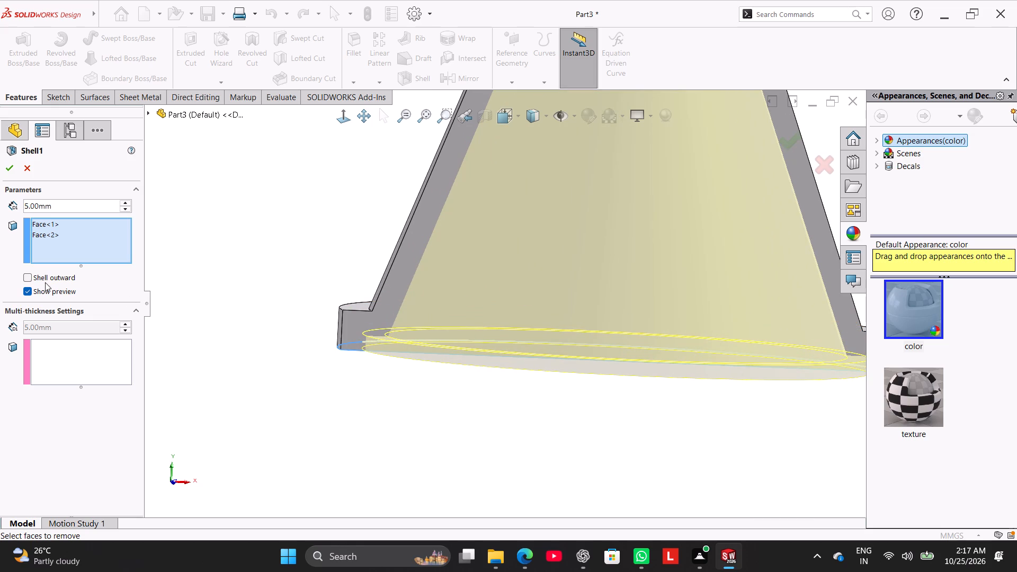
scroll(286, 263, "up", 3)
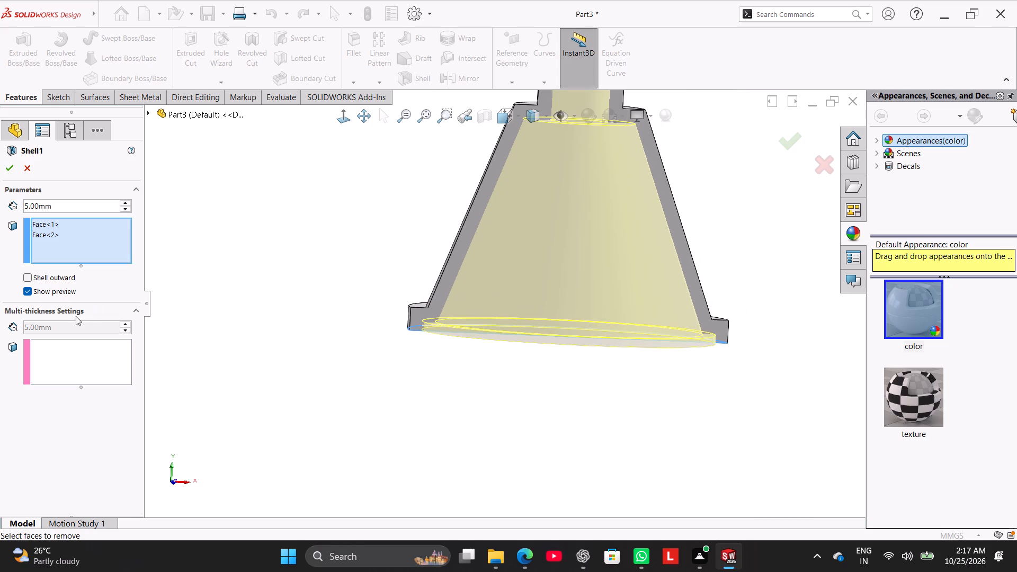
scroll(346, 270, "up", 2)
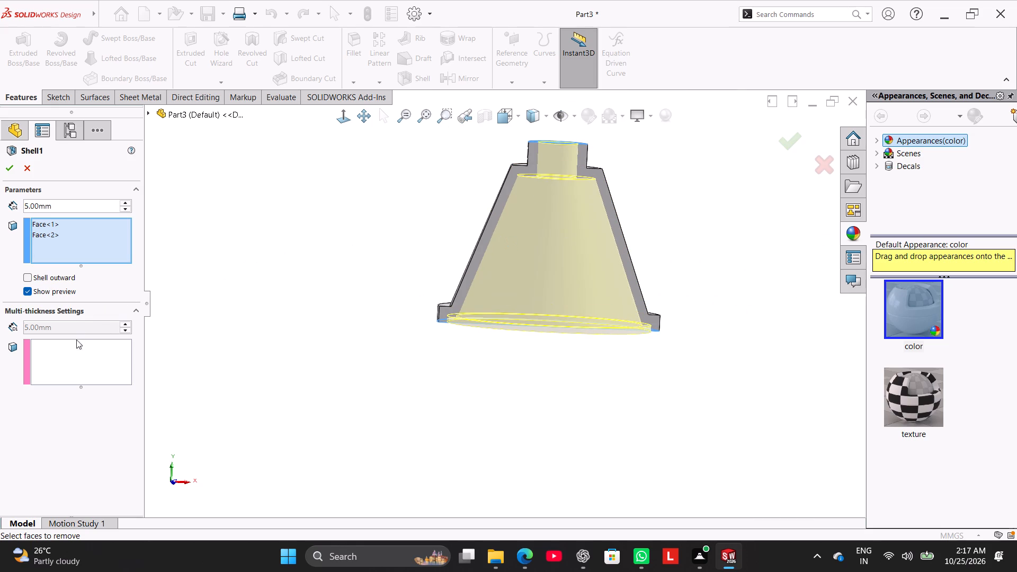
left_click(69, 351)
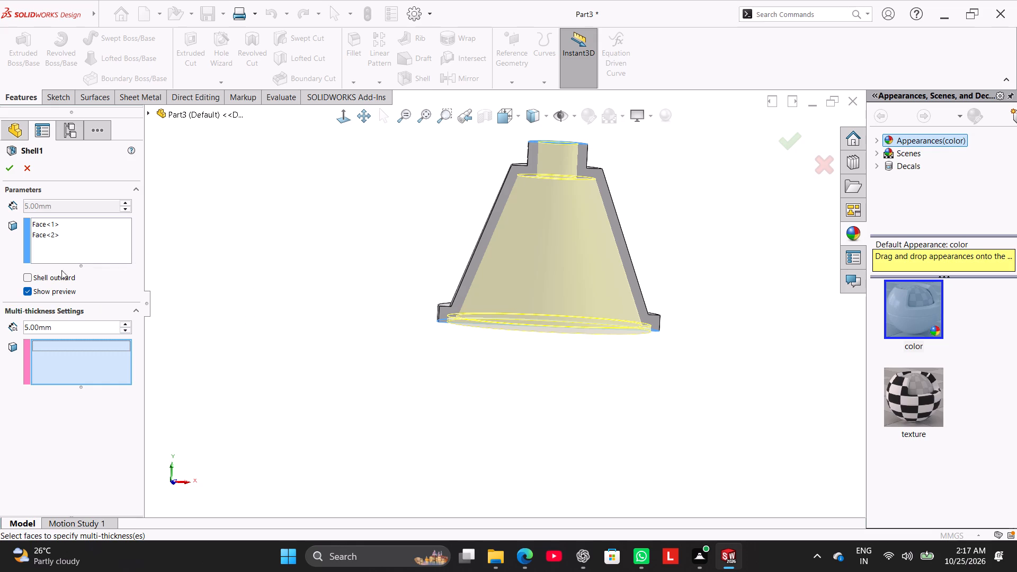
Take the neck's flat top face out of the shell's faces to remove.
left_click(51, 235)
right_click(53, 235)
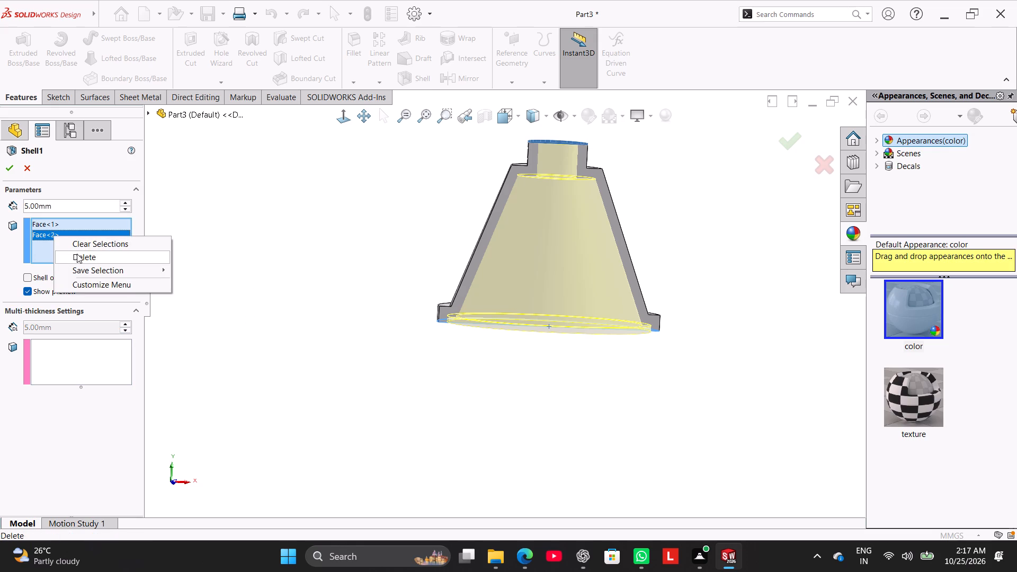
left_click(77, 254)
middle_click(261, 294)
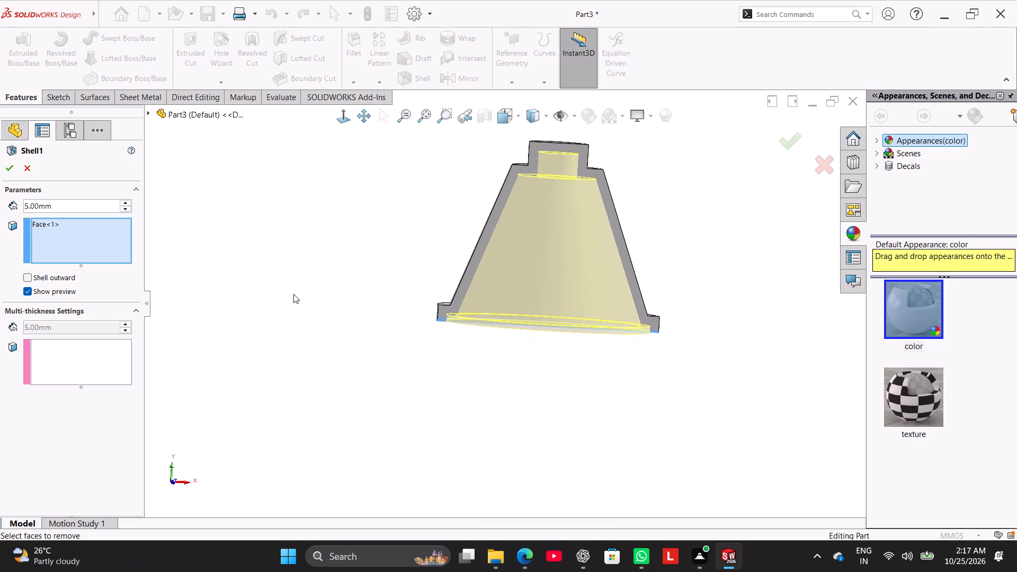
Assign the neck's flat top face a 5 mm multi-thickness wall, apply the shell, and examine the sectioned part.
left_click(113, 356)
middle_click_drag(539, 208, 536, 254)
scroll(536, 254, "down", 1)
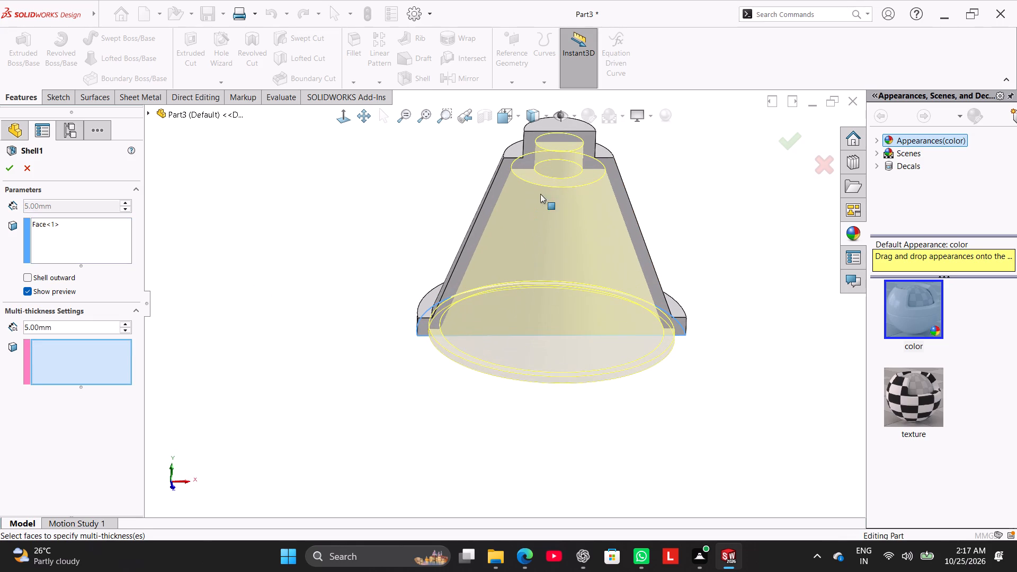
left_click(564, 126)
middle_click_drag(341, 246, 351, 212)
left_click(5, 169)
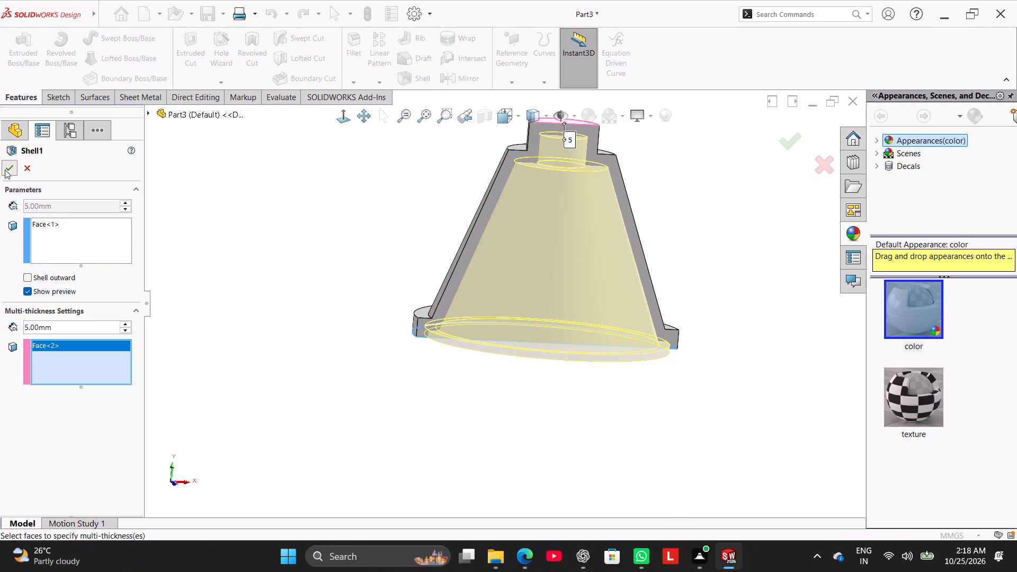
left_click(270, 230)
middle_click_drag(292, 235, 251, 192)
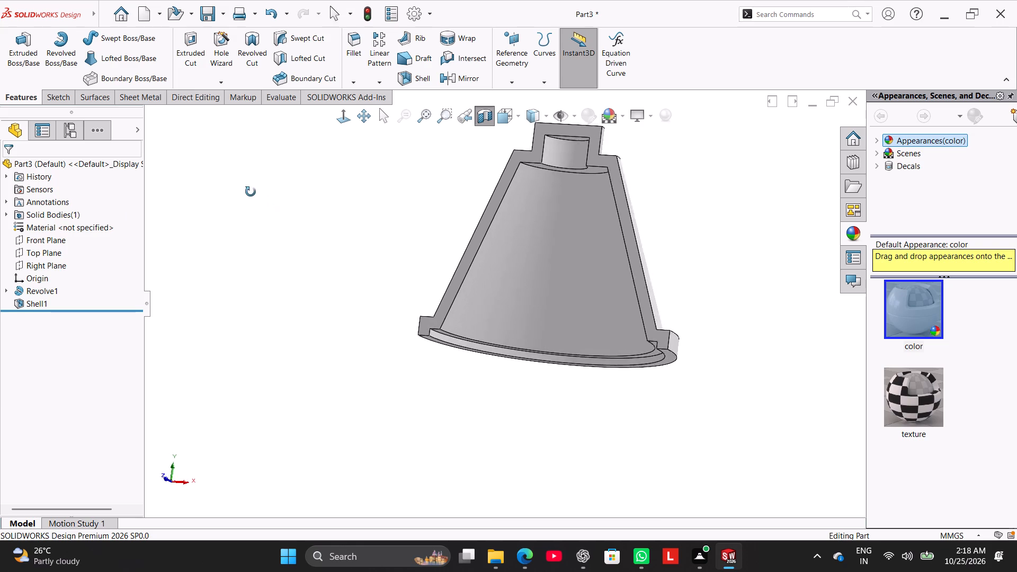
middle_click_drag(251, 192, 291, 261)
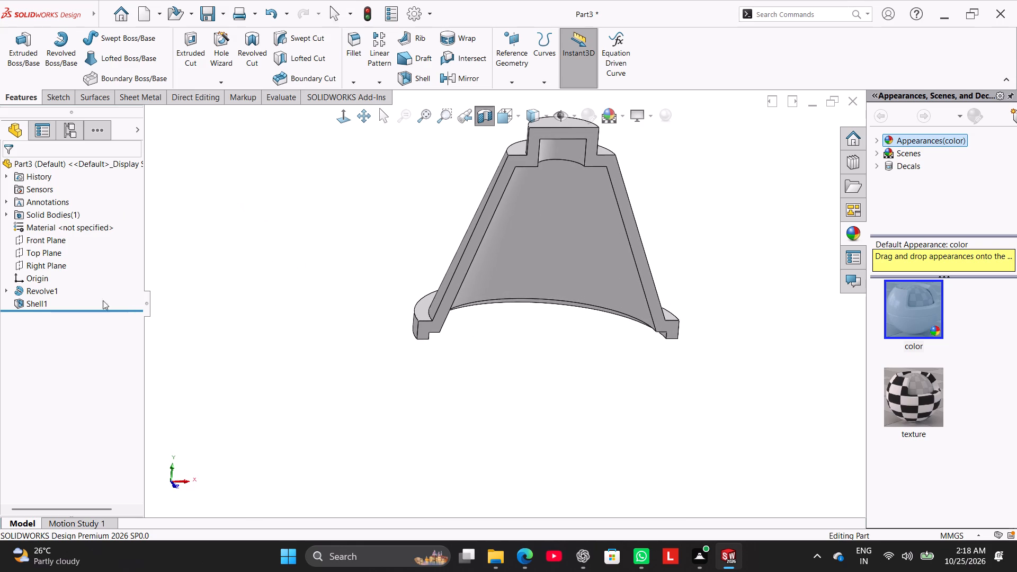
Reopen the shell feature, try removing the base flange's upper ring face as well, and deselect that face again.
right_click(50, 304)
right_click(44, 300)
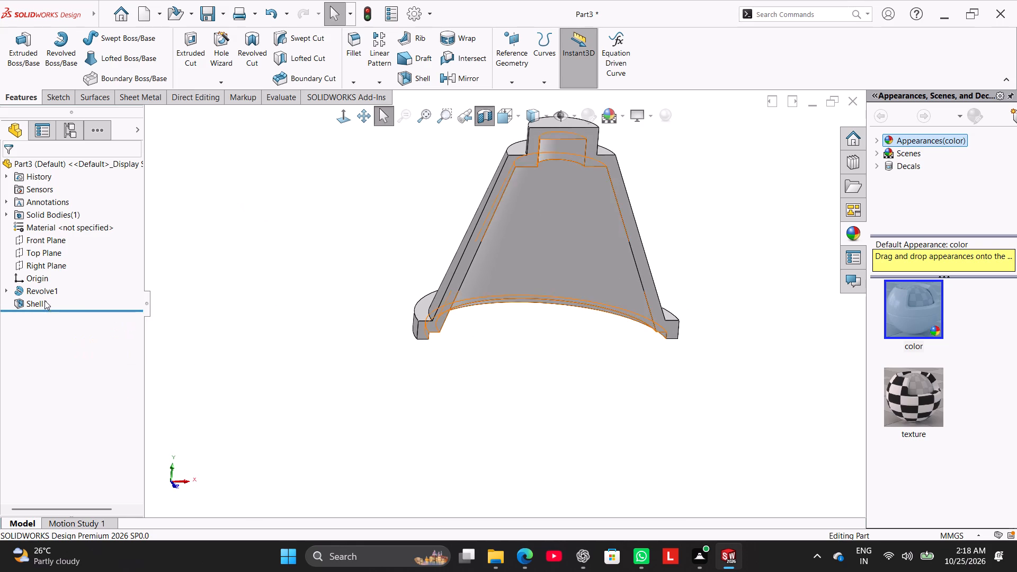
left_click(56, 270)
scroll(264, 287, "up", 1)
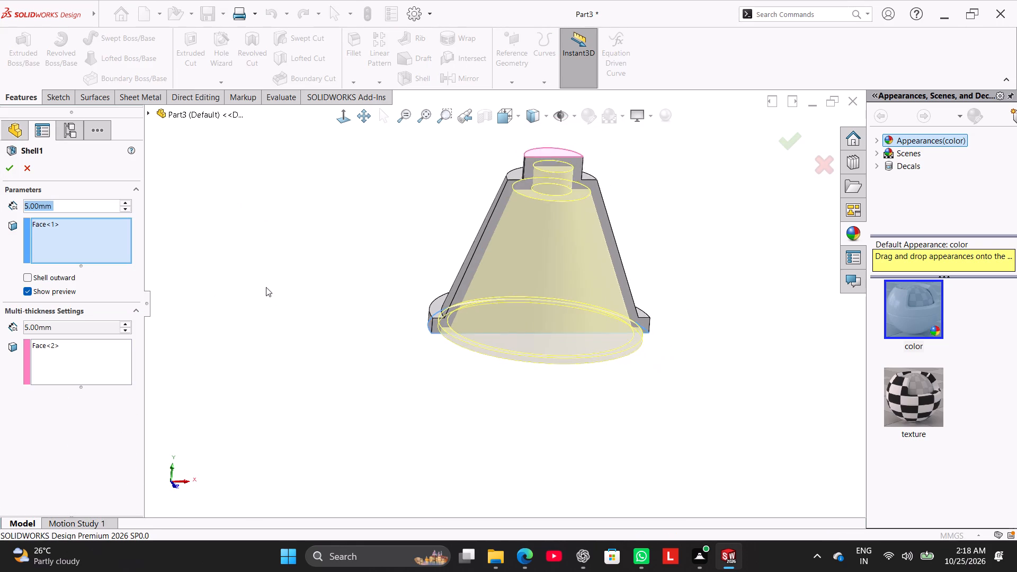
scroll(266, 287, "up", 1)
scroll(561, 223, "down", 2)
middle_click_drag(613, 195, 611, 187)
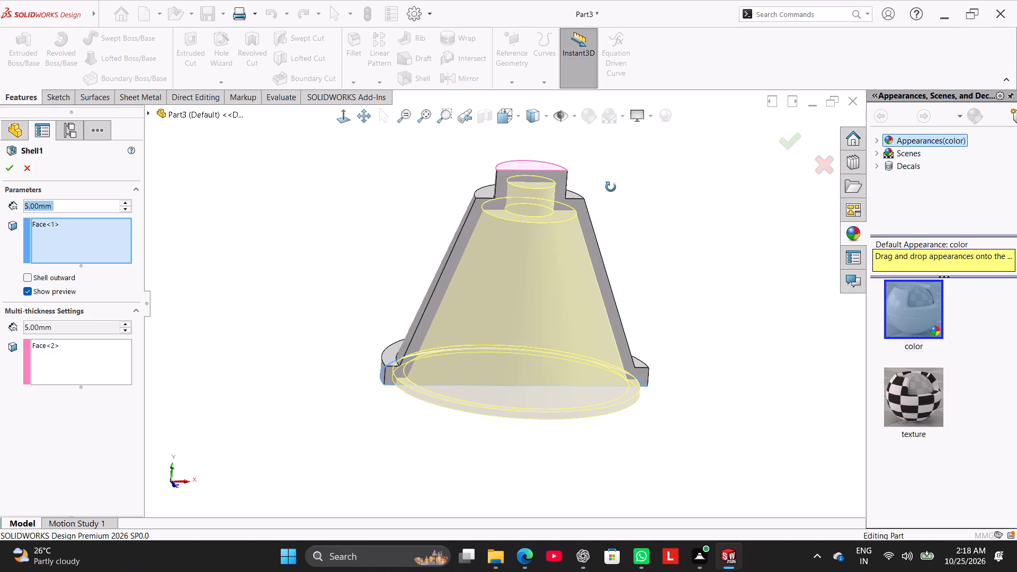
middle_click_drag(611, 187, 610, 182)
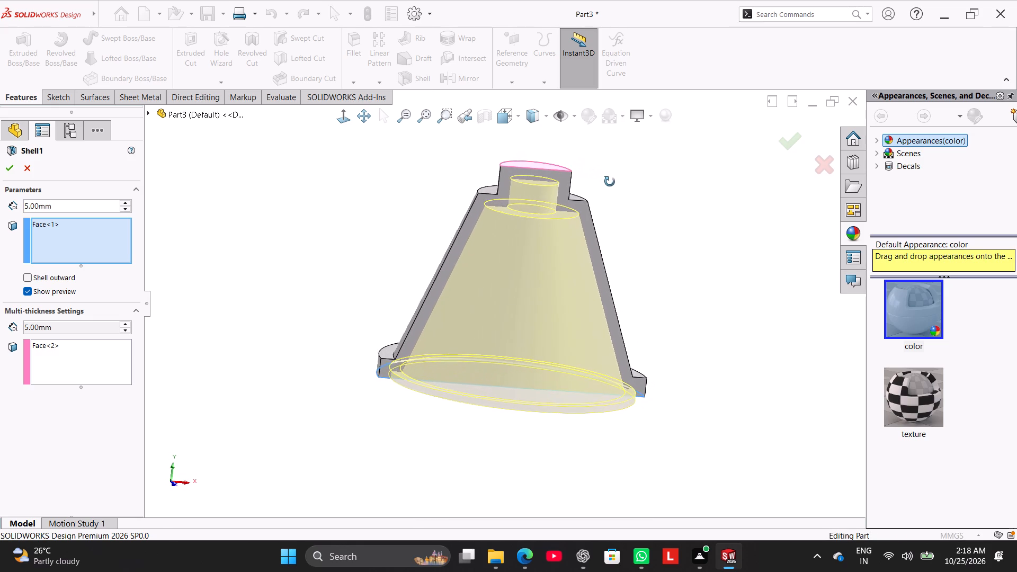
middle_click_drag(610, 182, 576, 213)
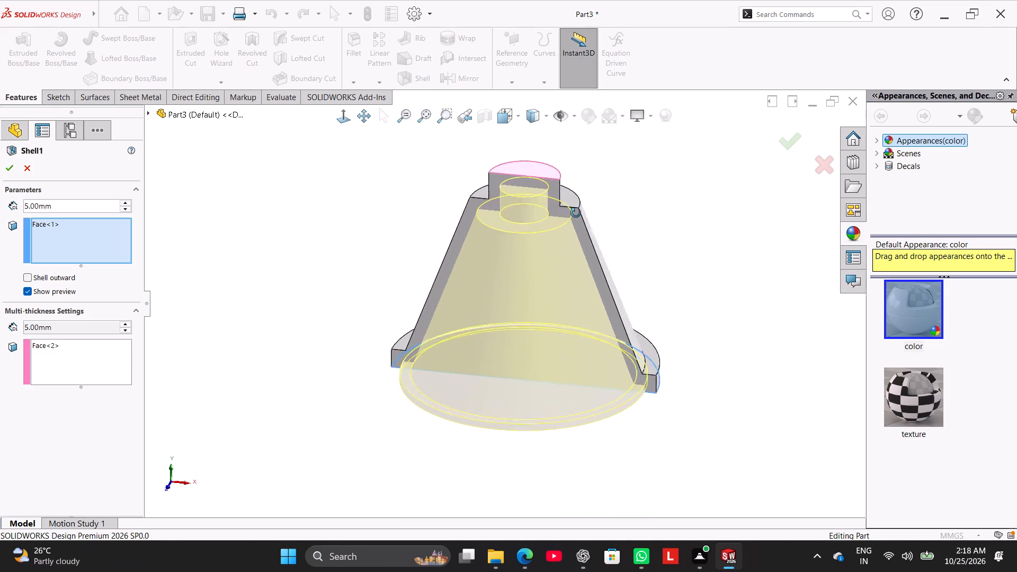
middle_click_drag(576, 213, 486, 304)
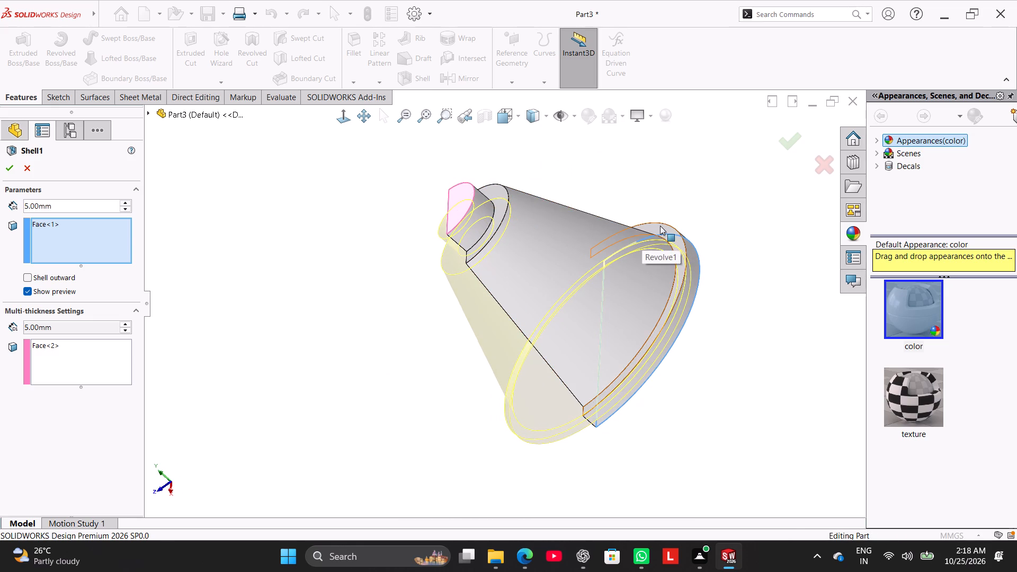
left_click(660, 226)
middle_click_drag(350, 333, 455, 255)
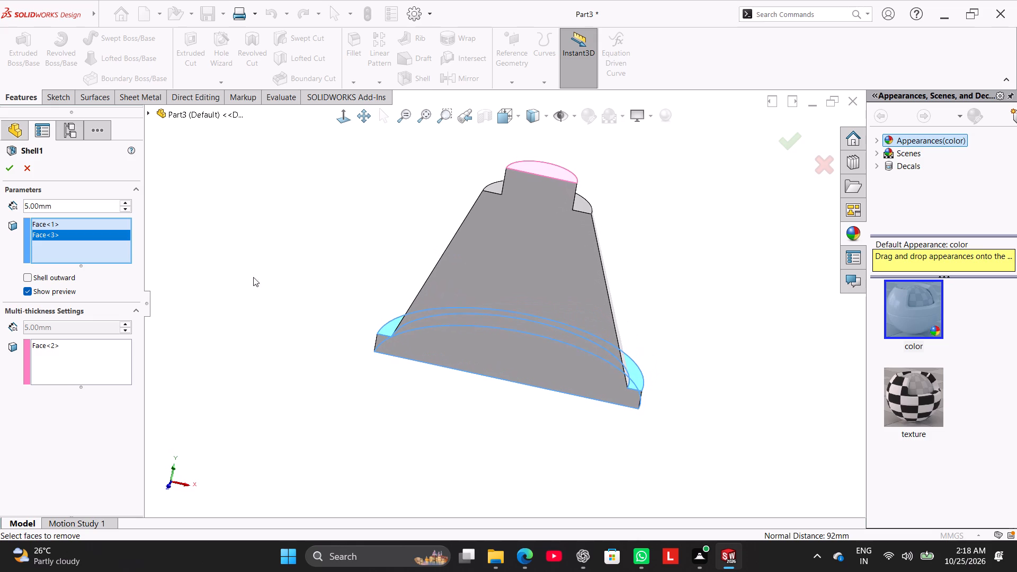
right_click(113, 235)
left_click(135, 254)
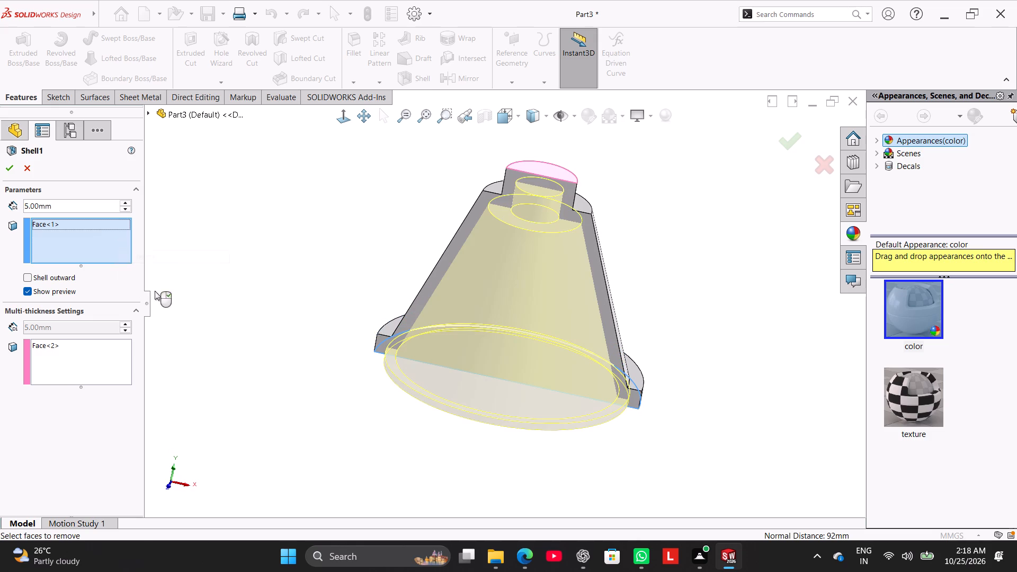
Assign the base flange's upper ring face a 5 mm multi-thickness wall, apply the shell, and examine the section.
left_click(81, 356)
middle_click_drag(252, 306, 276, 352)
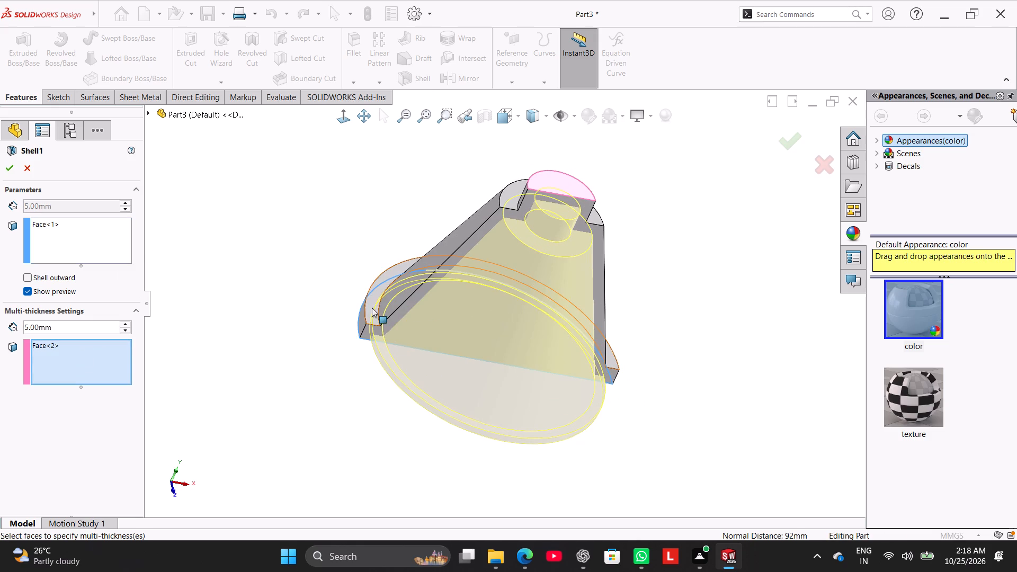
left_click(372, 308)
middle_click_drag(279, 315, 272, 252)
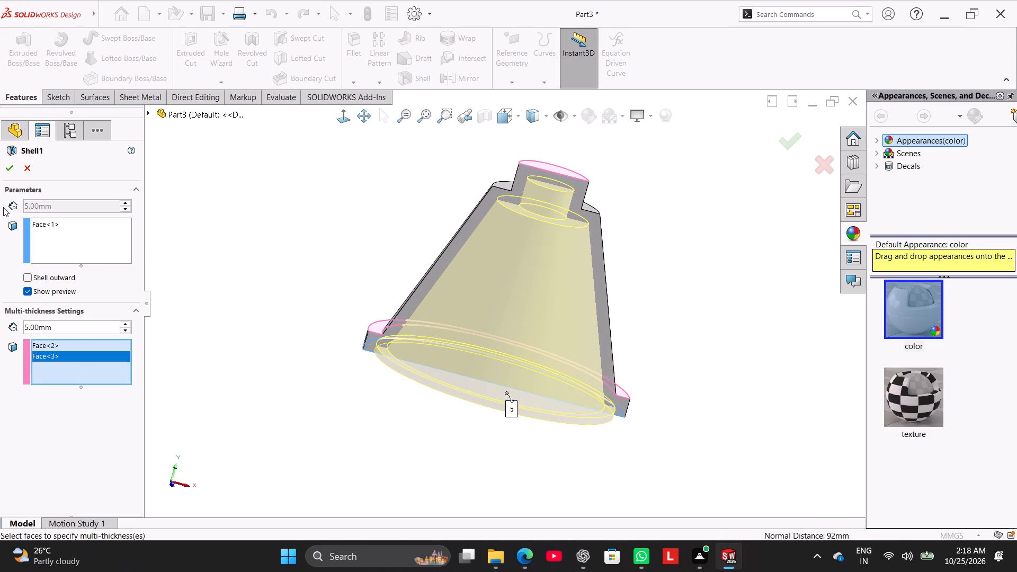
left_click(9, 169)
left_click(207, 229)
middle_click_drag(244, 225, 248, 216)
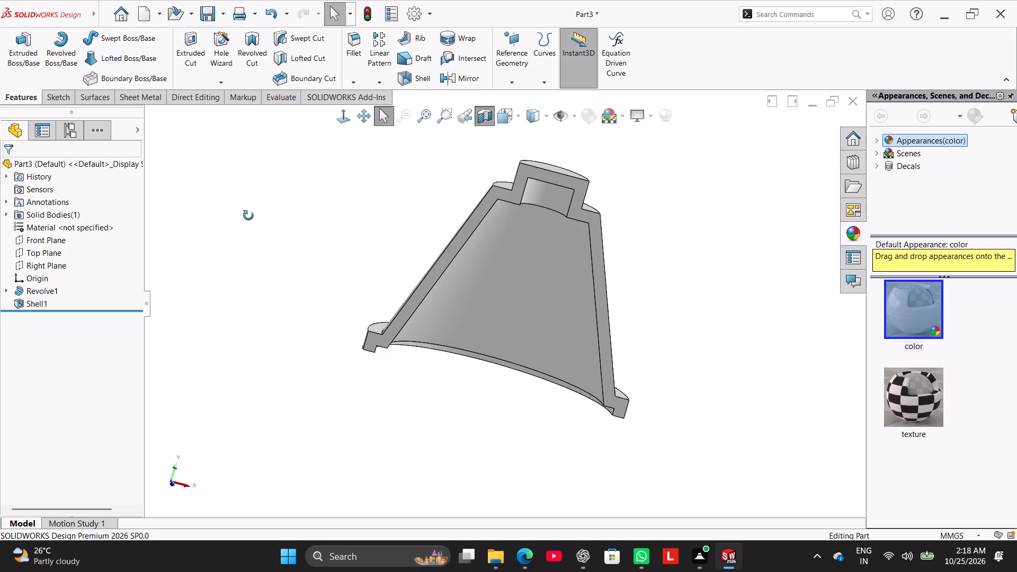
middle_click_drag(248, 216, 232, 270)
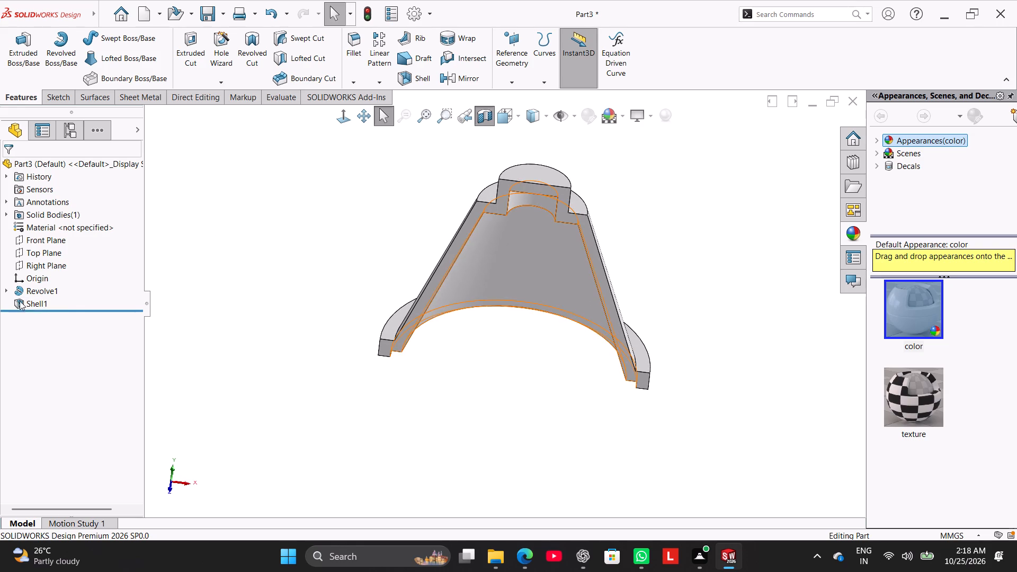
Reopen the shell feature and clear all of its multi-thickness faces and faces to remove.
right_click(23, 301)
left_click(37, 273)
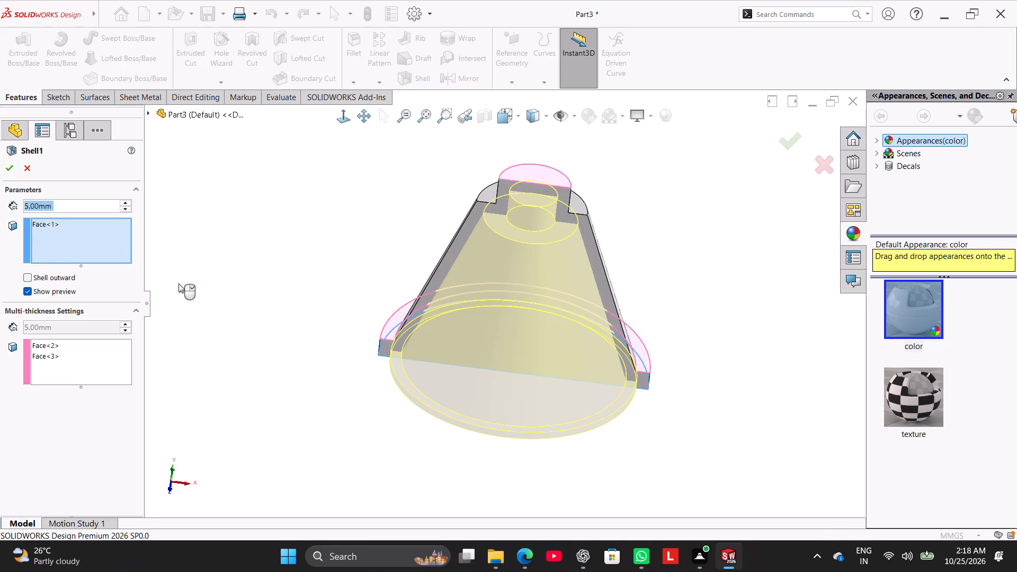
middle_click_drag(182, 283, 194, 213)
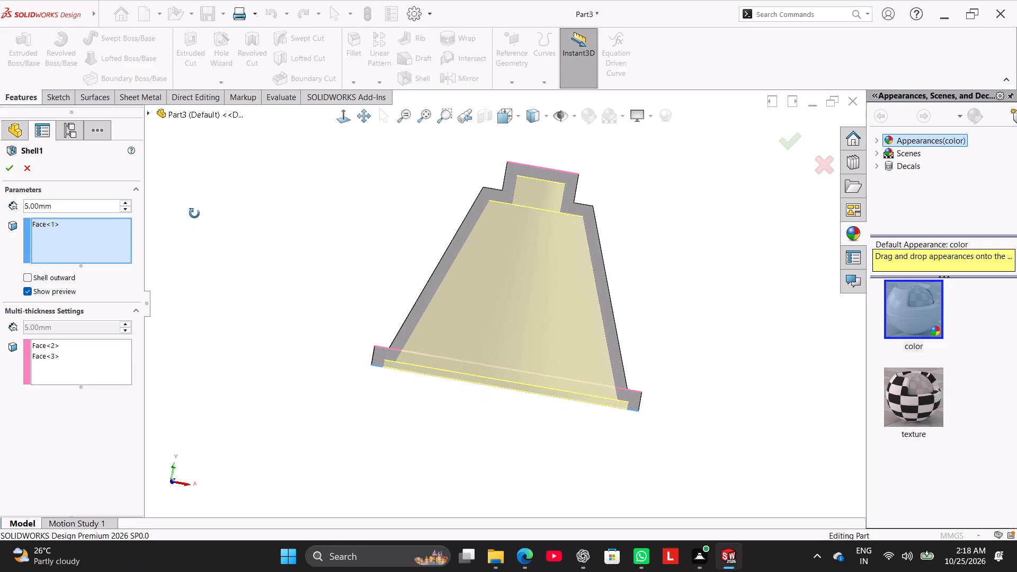
middle_click_drag(194, 213, 197, 220)
right_click(63, 347)
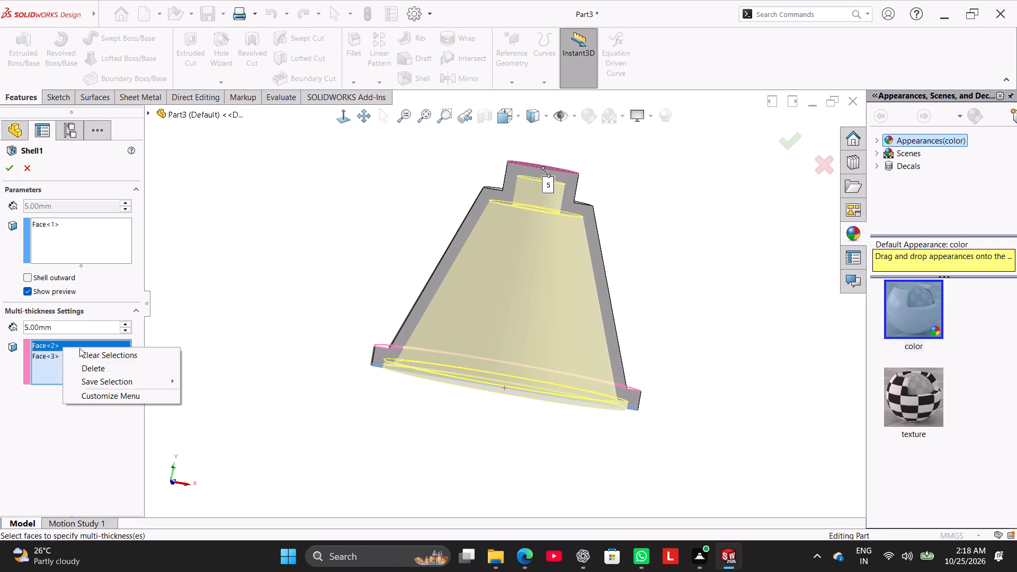
left_click(87, 354)
right_click(76, 223)
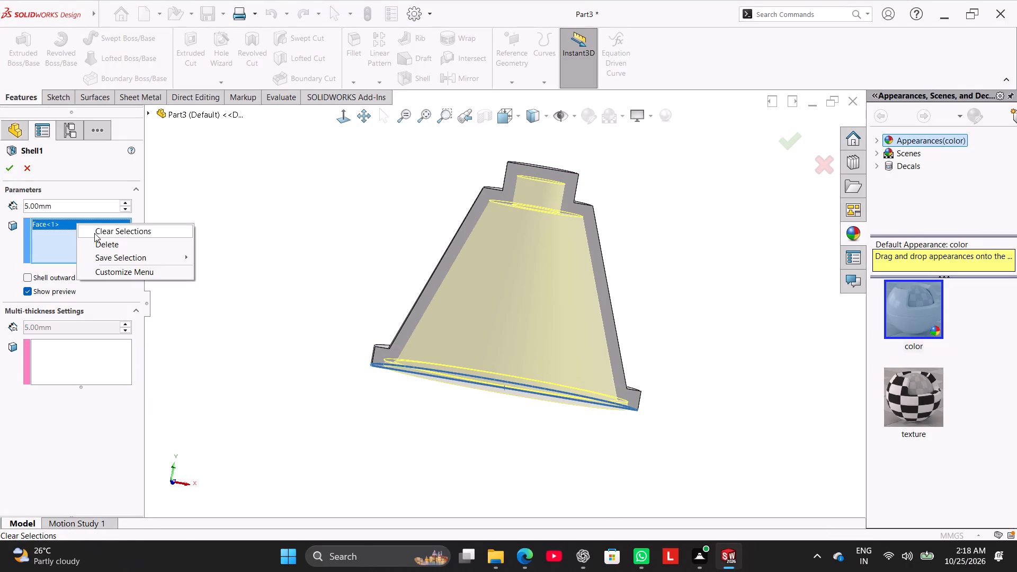
left_click(94, 233)
left_click(88, 238)
Select the flat circular face on top of the neck as the shell's only face to remove.
middle_click_drag(300, 216, 301, 249)
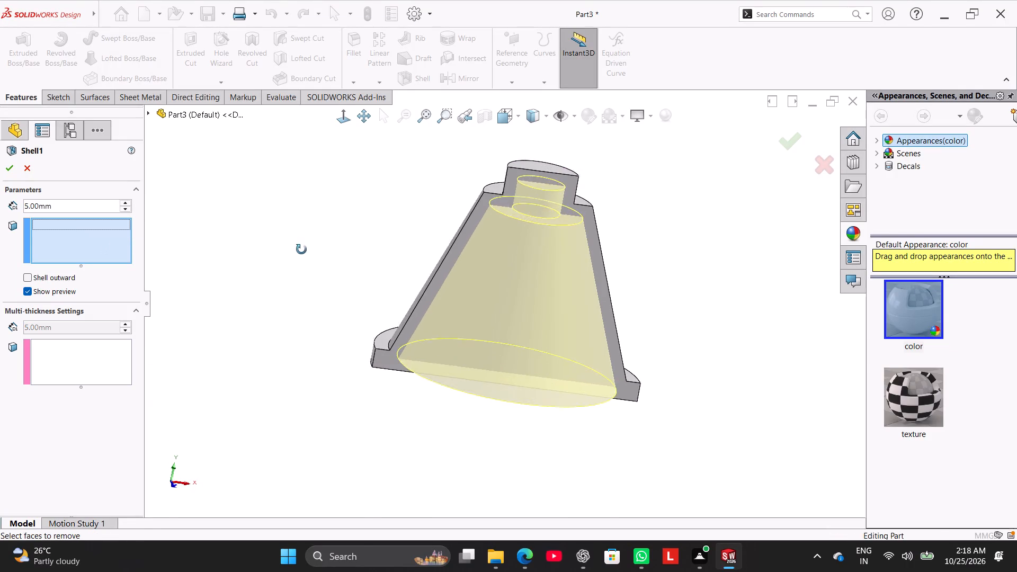
middle_click_drag(301, 249, 292, 307)
left_click(512, 186)
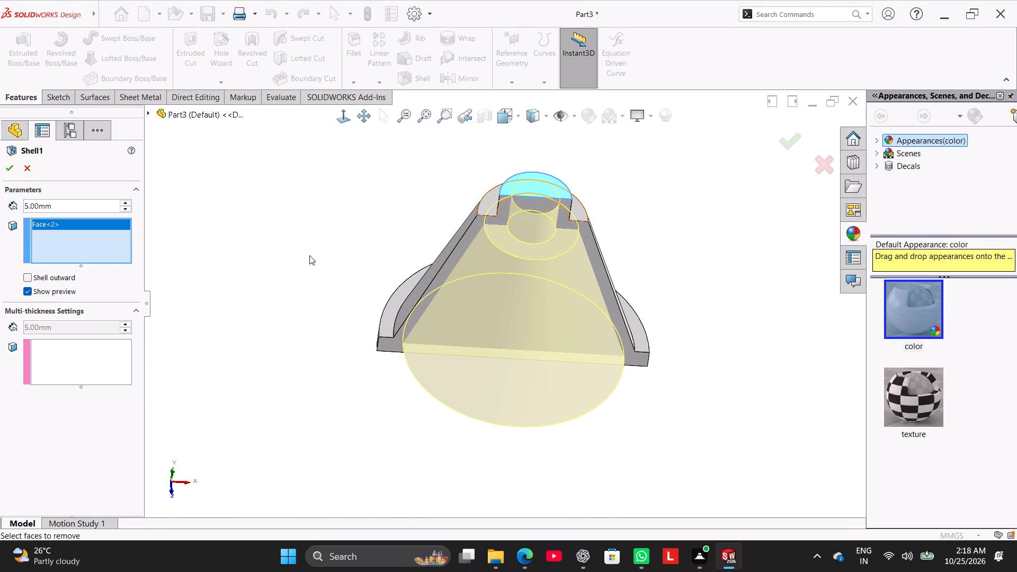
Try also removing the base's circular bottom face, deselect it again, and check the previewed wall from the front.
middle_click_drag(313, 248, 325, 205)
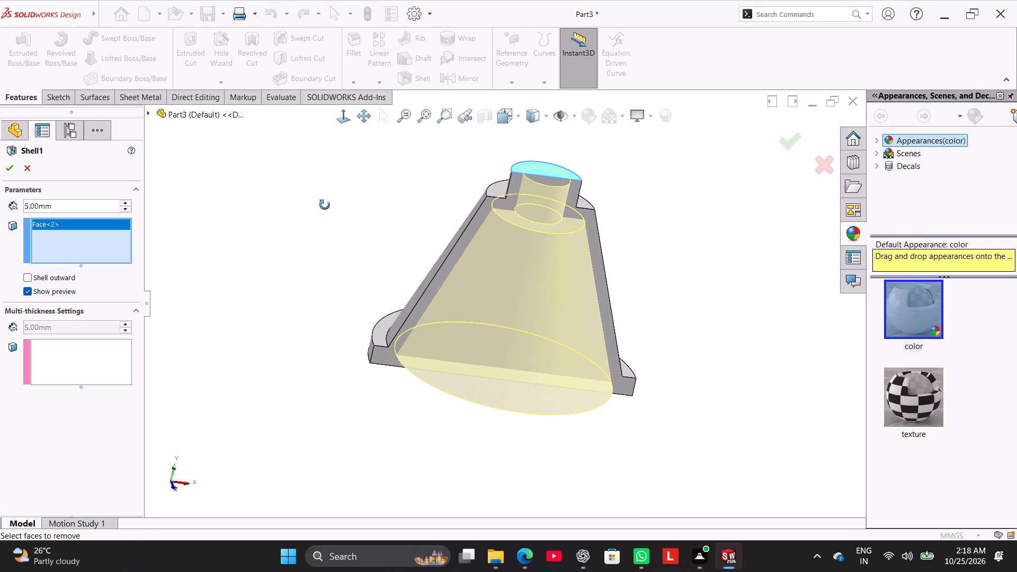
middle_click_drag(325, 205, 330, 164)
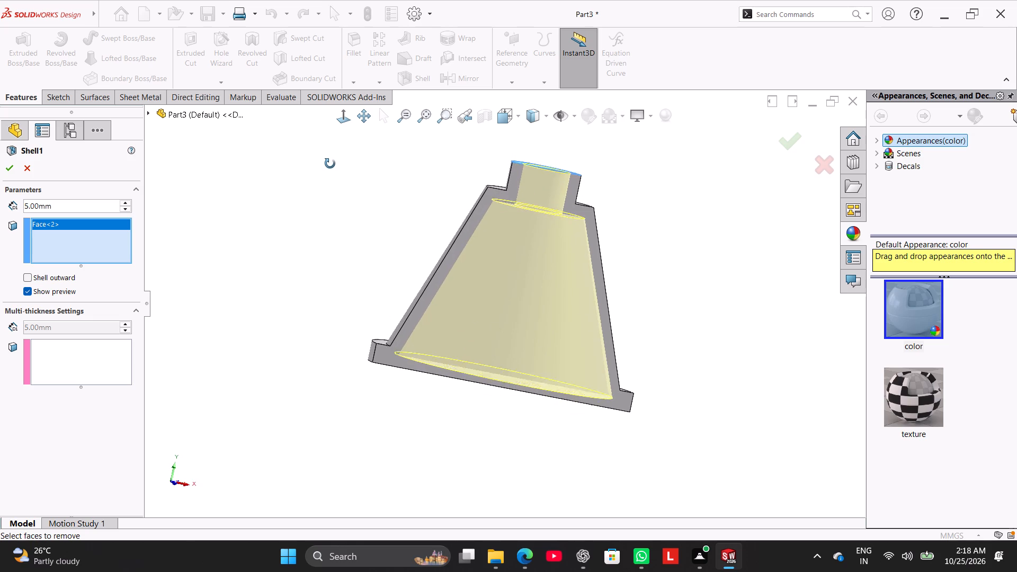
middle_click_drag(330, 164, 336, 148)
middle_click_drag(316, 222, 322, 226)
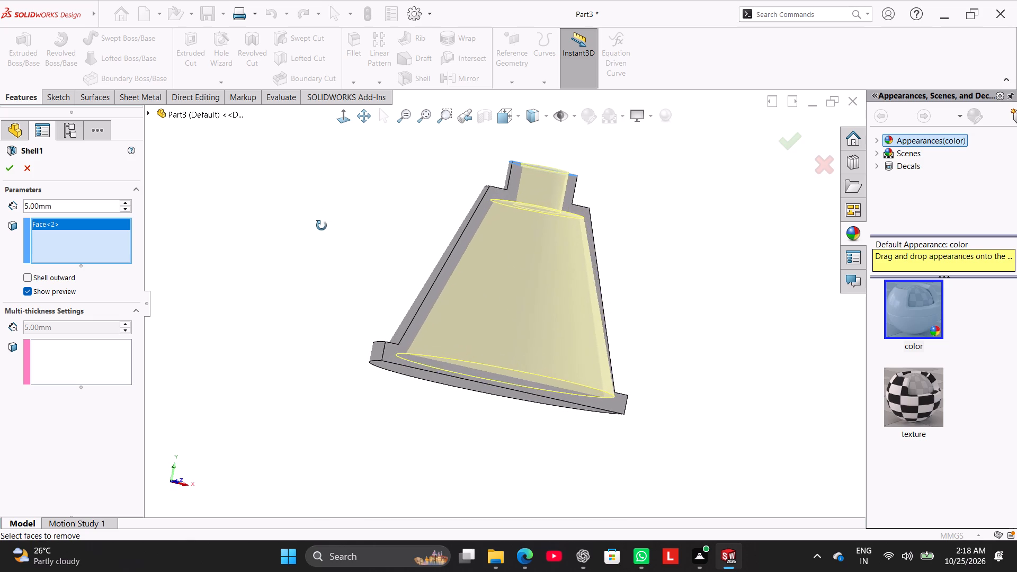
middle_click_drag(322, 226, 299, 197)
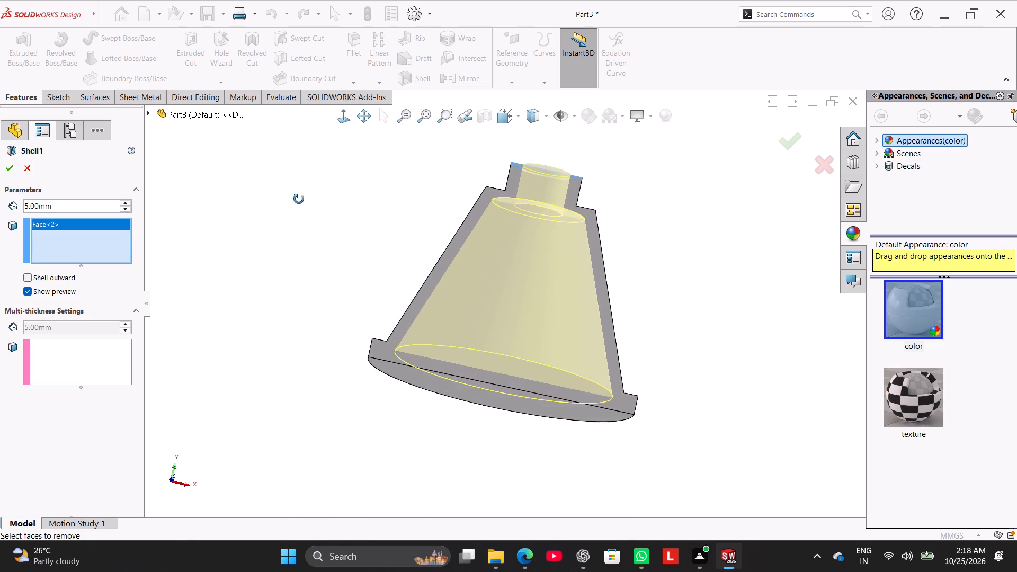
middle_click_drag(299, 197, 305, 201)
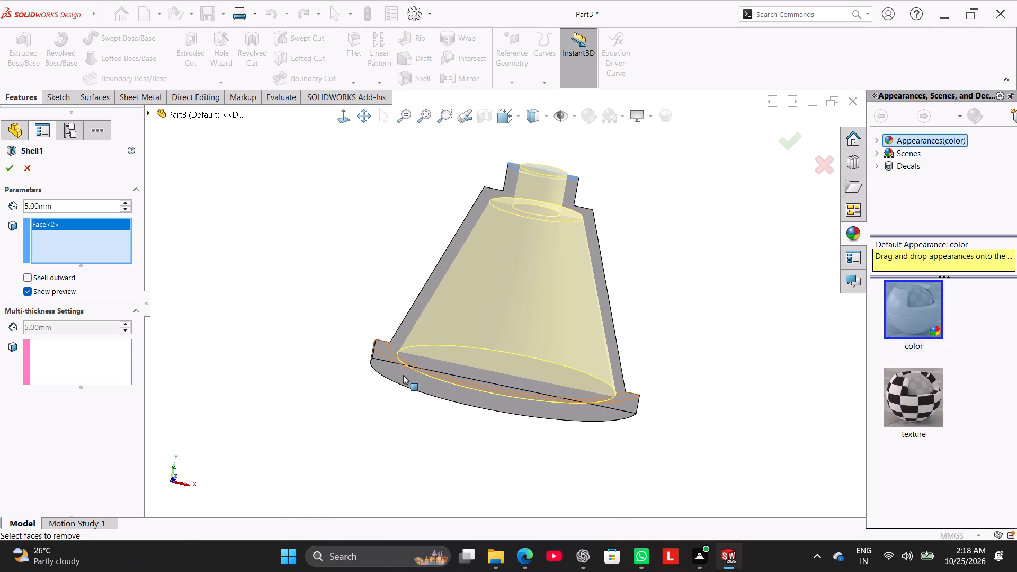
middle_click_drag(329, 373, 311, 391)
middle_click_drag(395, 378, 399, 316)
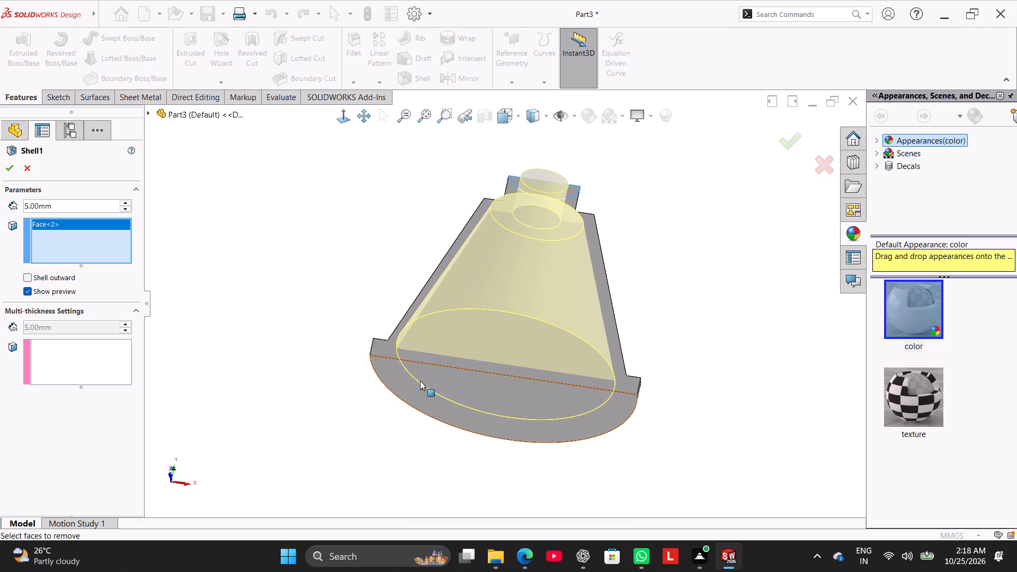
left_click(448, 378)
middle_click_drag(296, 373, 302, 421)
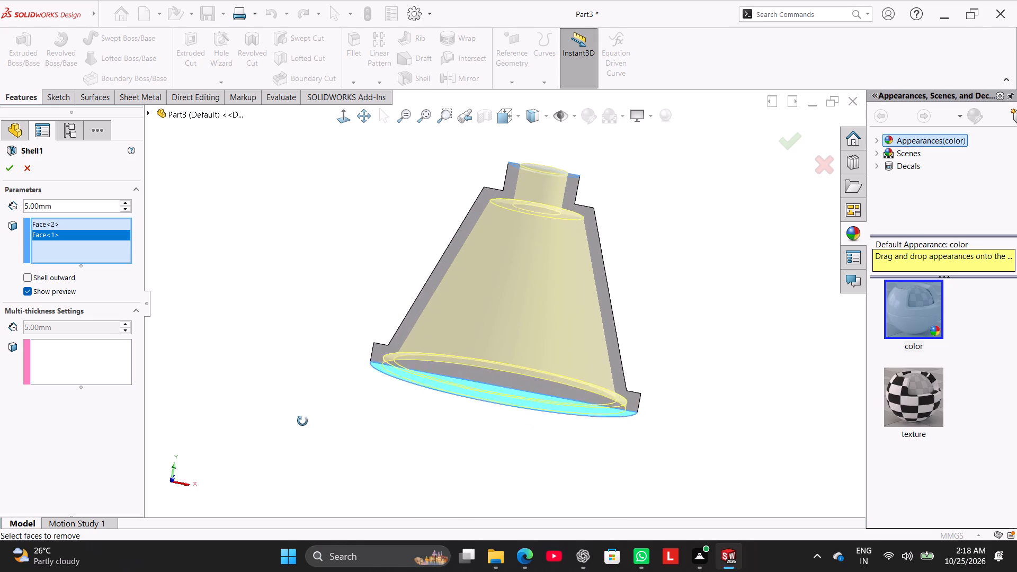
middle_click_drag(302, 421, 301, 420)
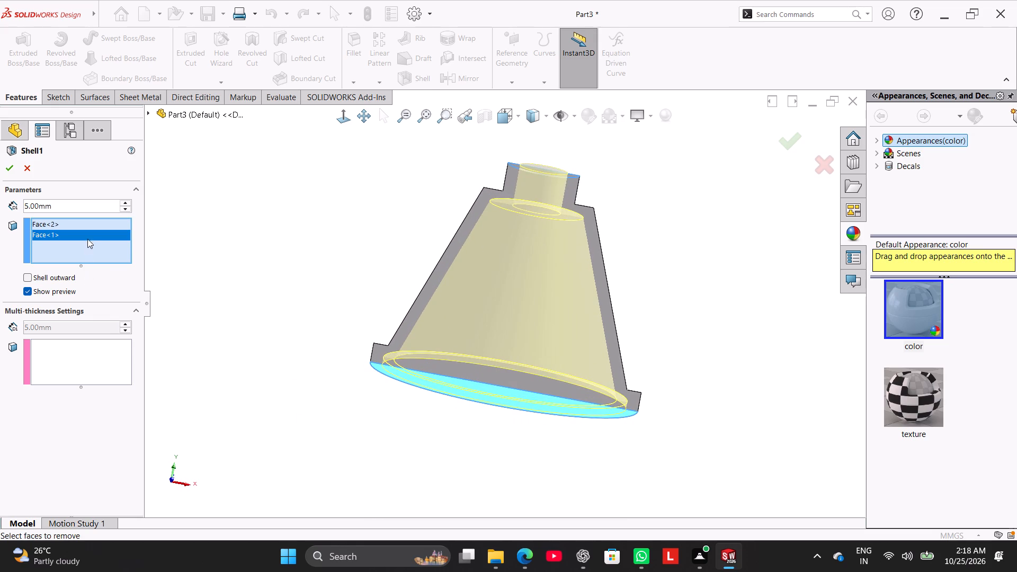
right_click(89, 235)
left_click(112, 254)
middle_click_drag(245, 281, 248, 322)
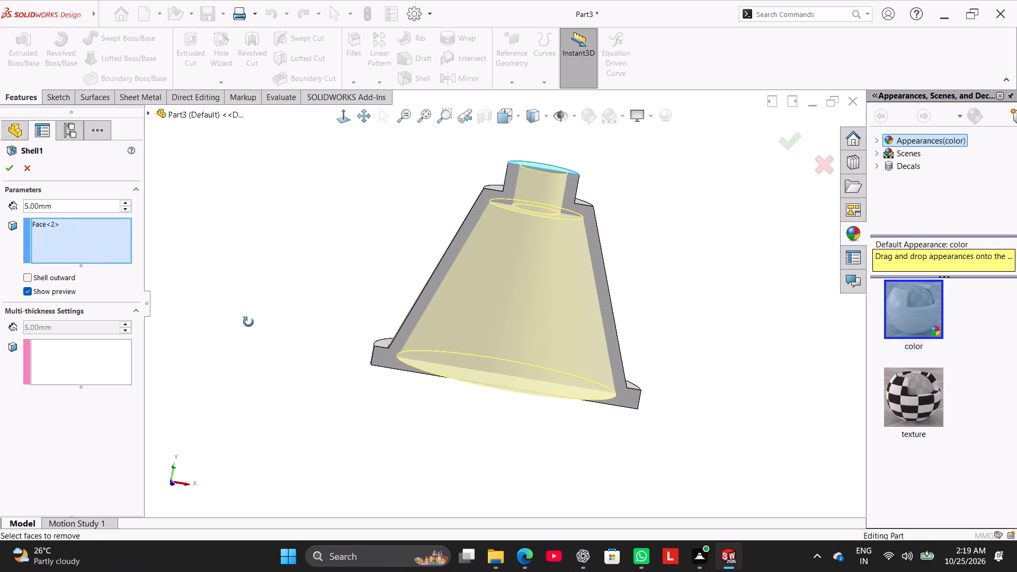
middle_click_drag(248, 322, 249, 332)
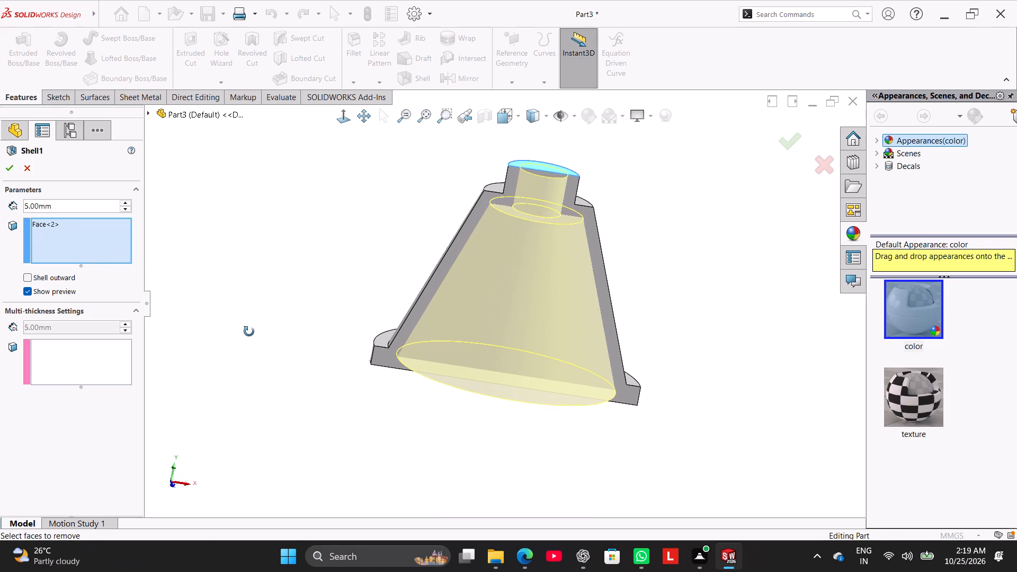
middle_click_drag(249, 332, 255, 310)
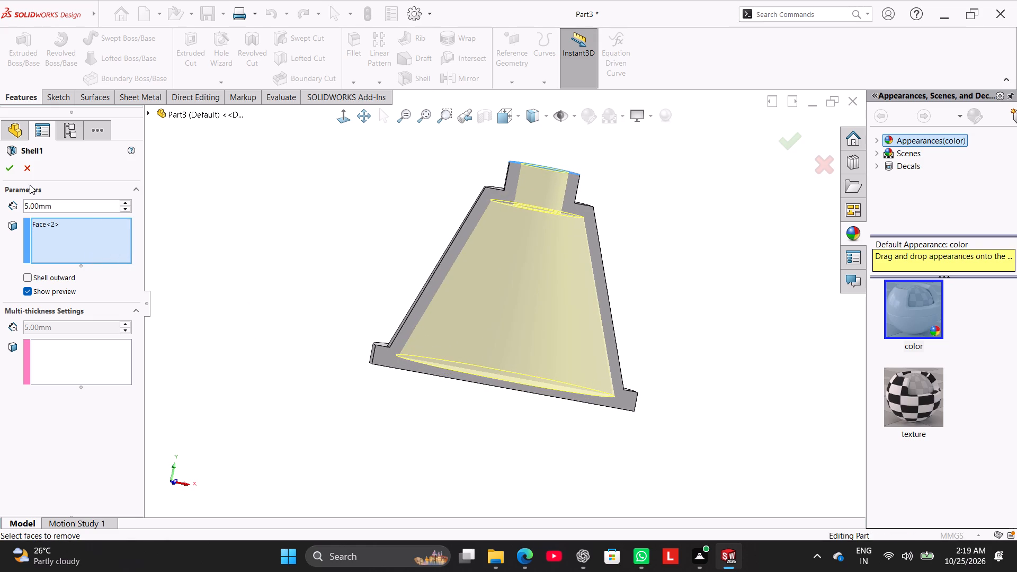
Apply the edited shell with only the neck's top face removed, and examine the sectioned part from below and above.
left_click(11, 171)
left_click(211, 220)
middle_click_drag(254, 275, 266, 210)
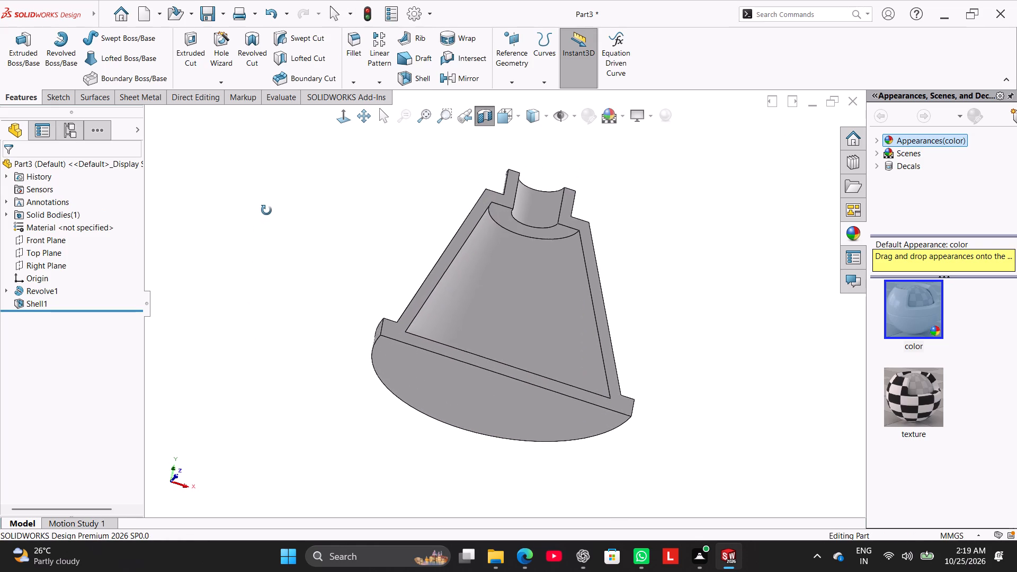
middle_click_drag(266, 210, 236, 297)
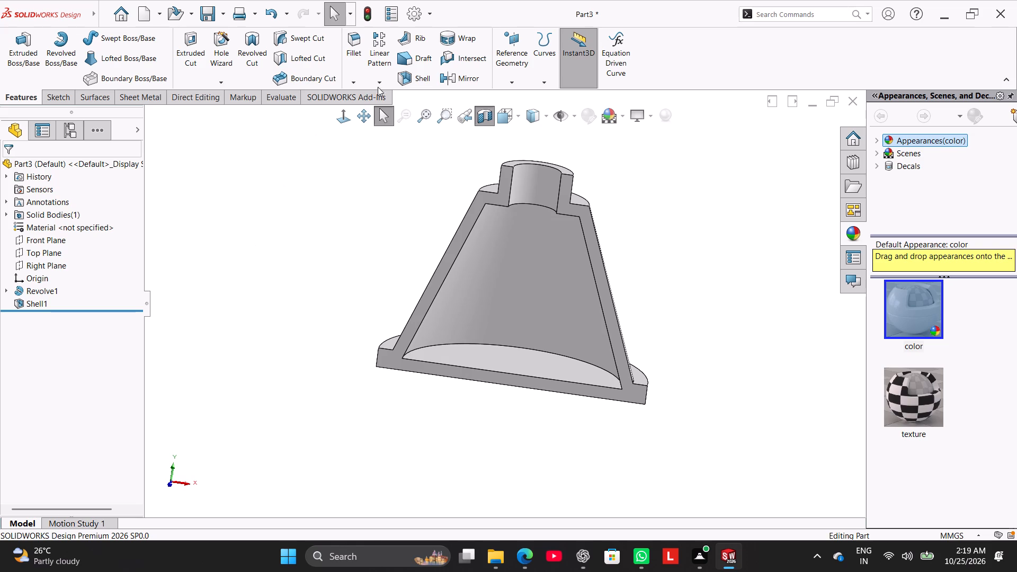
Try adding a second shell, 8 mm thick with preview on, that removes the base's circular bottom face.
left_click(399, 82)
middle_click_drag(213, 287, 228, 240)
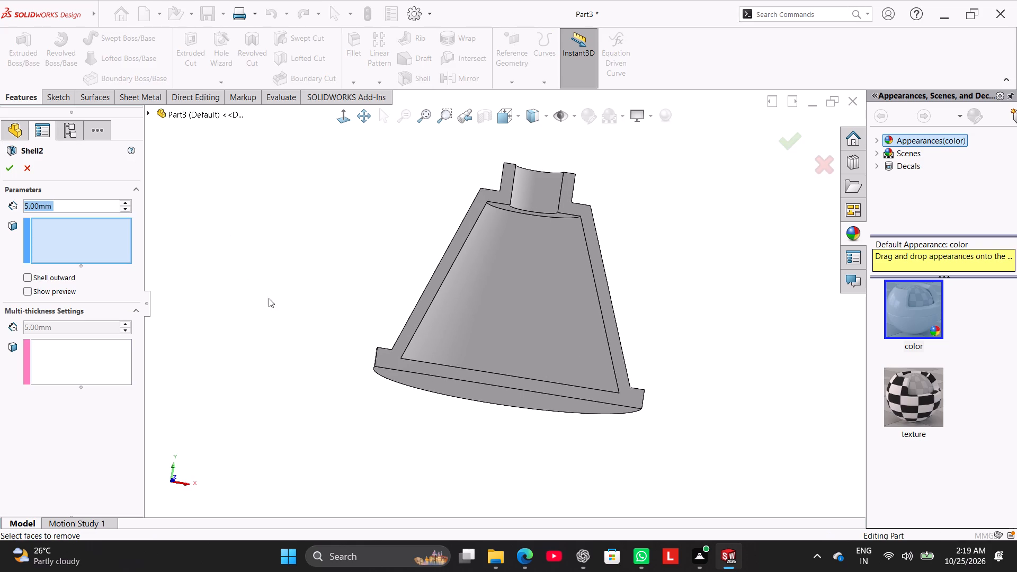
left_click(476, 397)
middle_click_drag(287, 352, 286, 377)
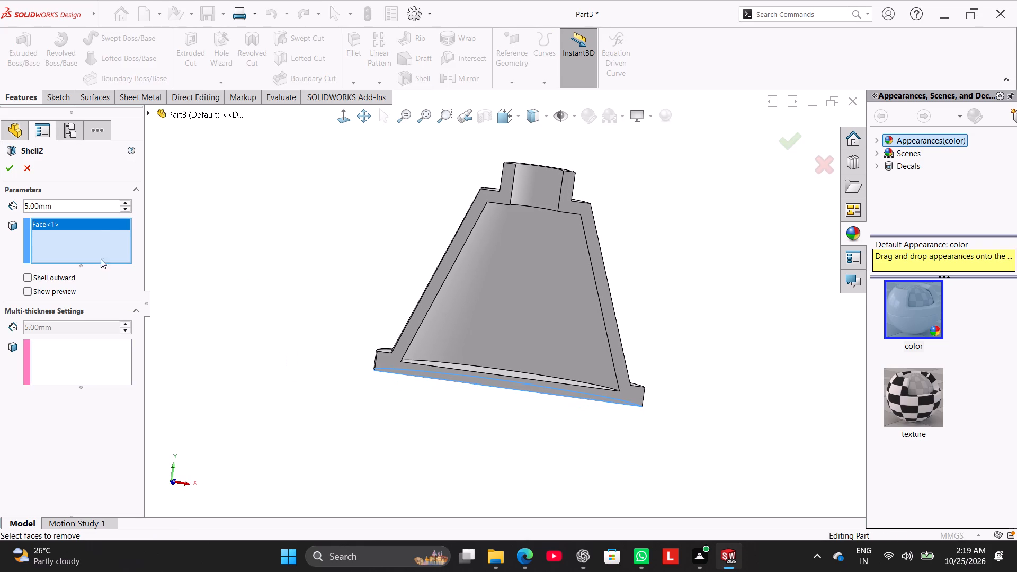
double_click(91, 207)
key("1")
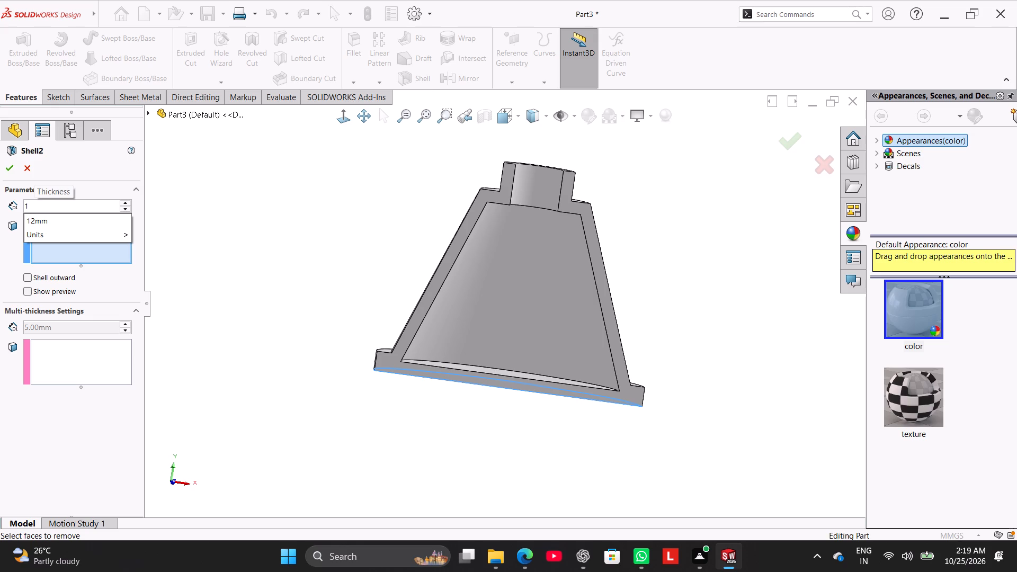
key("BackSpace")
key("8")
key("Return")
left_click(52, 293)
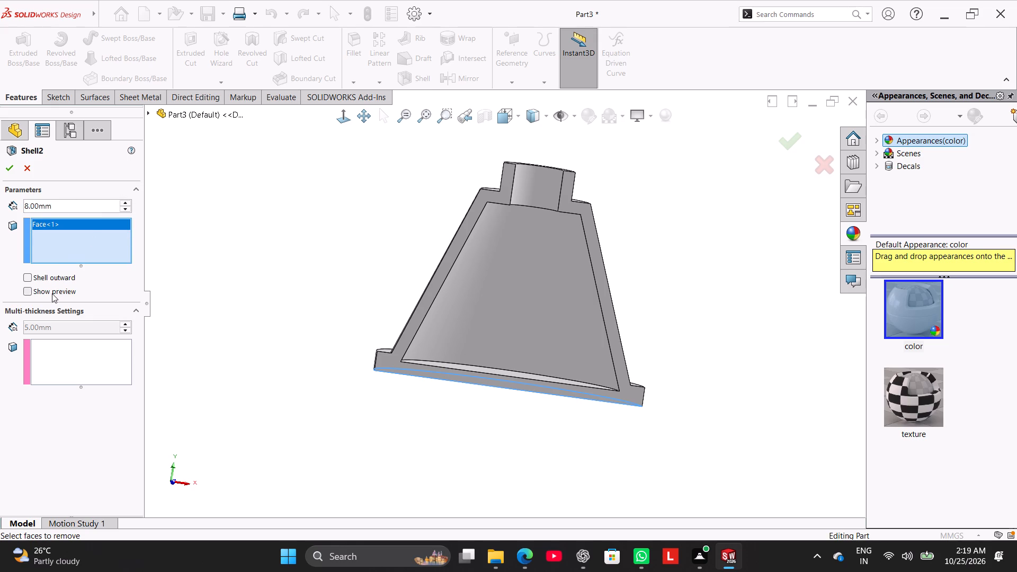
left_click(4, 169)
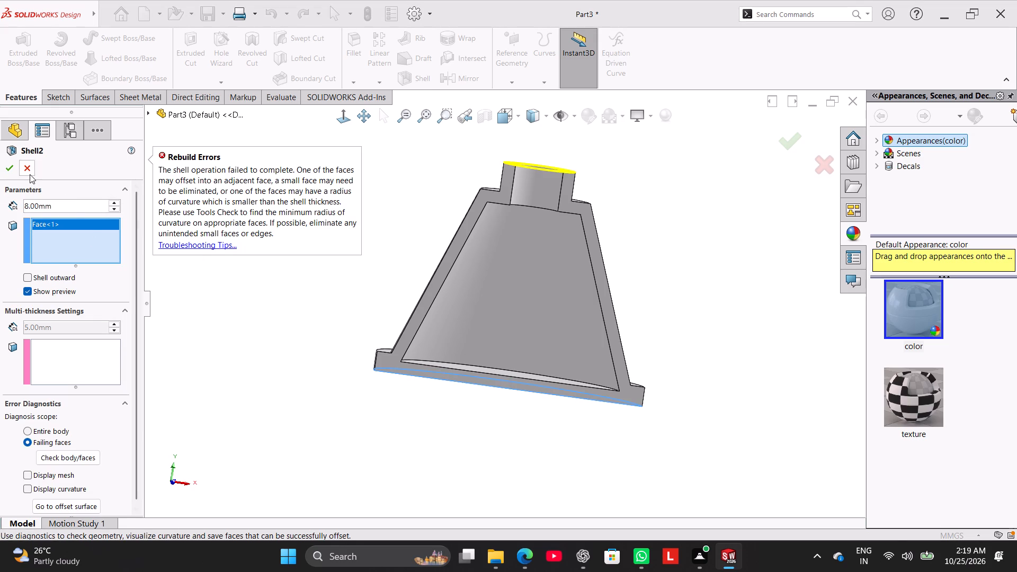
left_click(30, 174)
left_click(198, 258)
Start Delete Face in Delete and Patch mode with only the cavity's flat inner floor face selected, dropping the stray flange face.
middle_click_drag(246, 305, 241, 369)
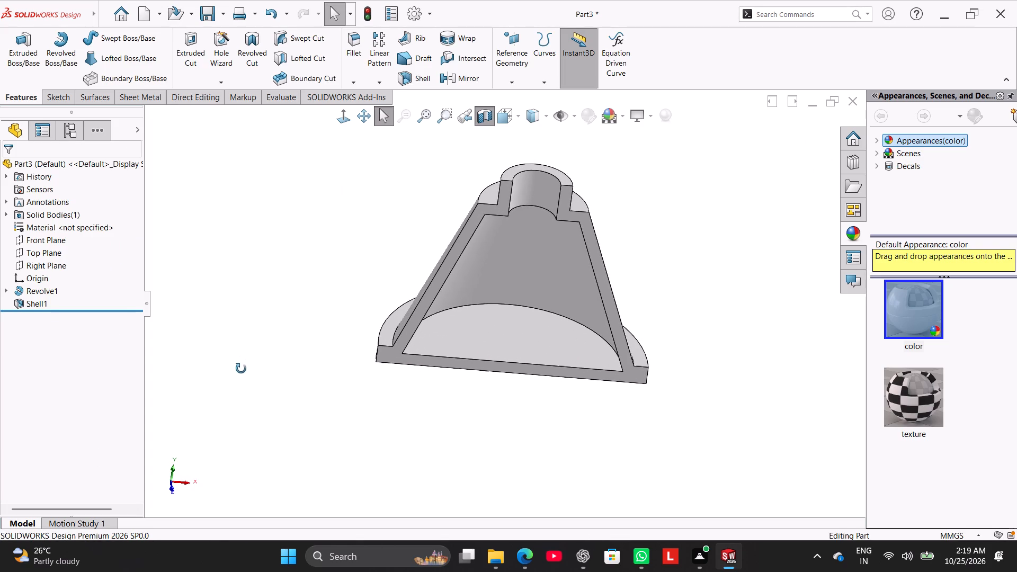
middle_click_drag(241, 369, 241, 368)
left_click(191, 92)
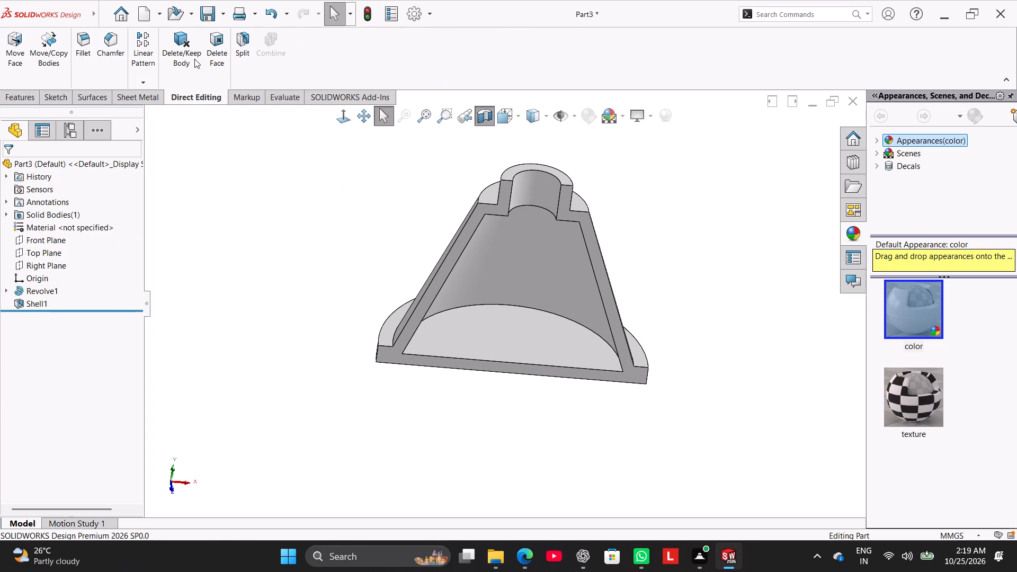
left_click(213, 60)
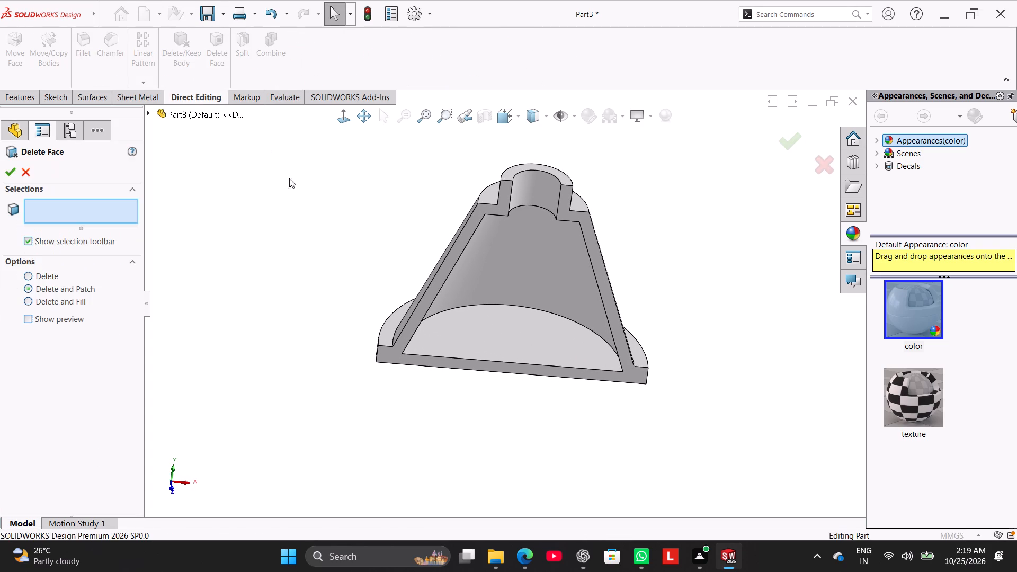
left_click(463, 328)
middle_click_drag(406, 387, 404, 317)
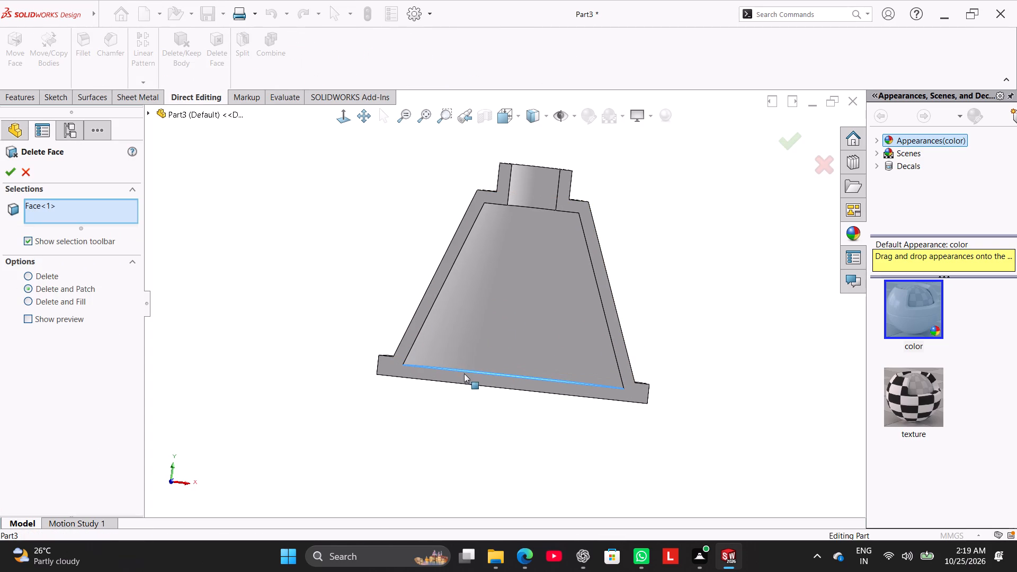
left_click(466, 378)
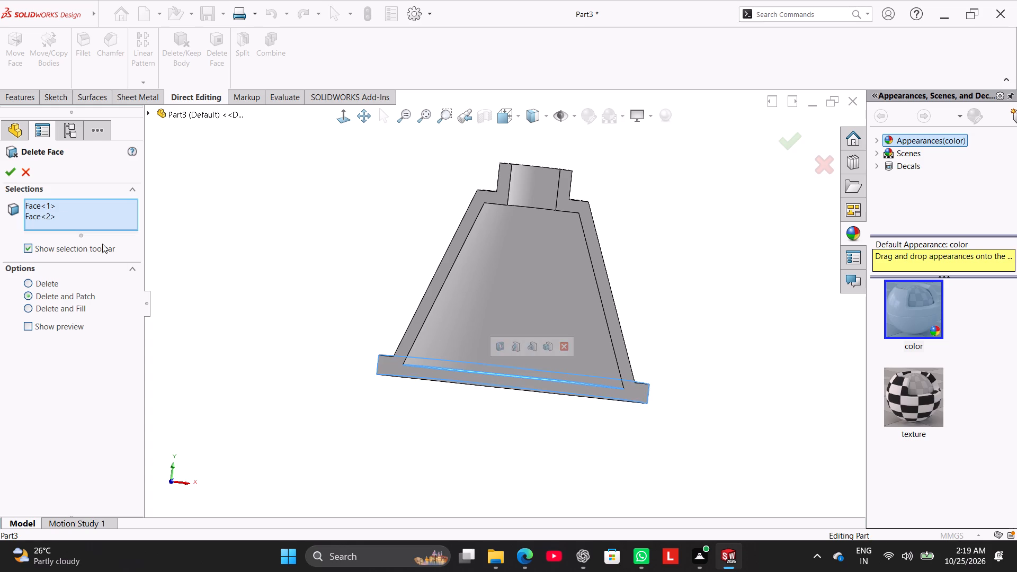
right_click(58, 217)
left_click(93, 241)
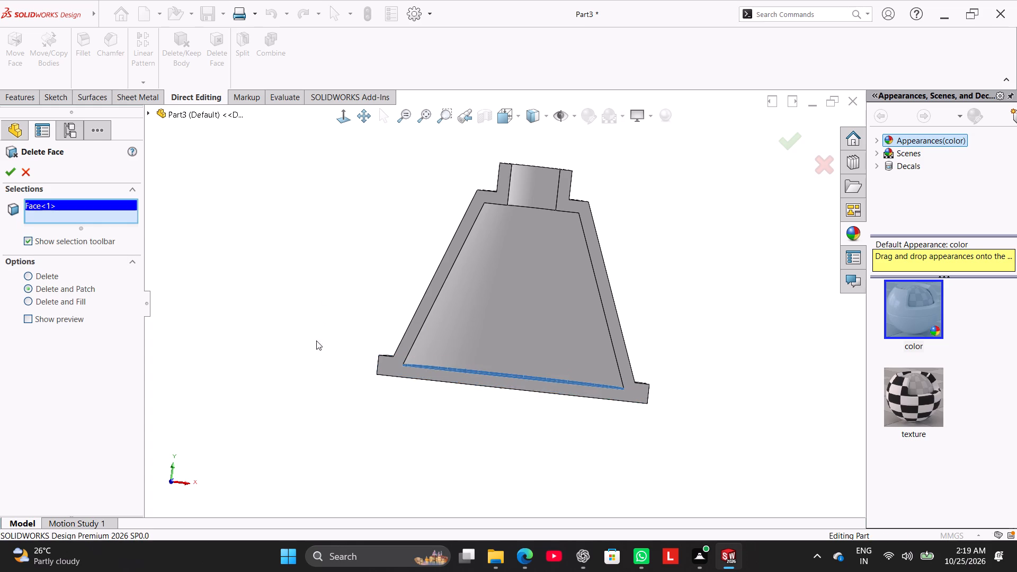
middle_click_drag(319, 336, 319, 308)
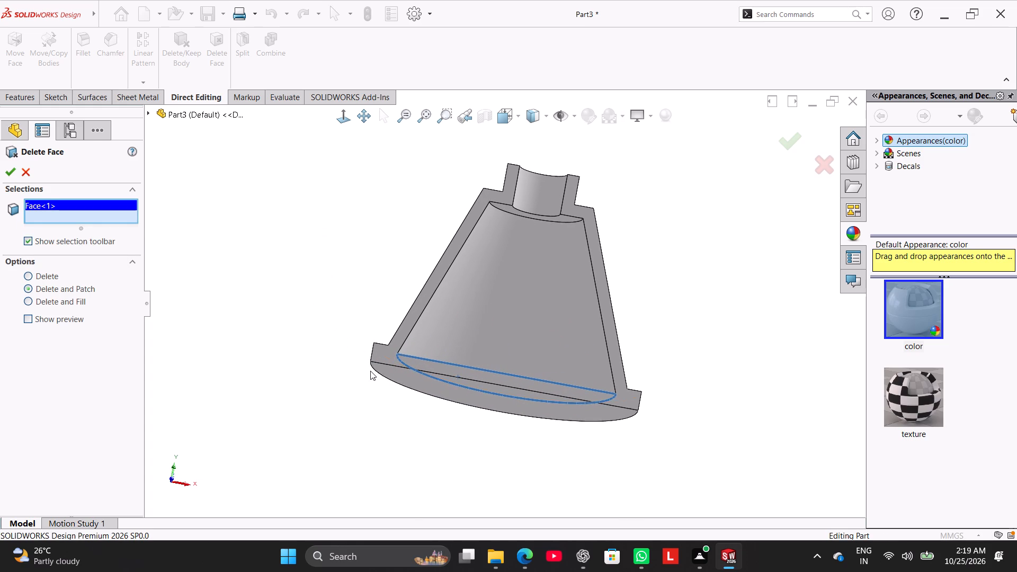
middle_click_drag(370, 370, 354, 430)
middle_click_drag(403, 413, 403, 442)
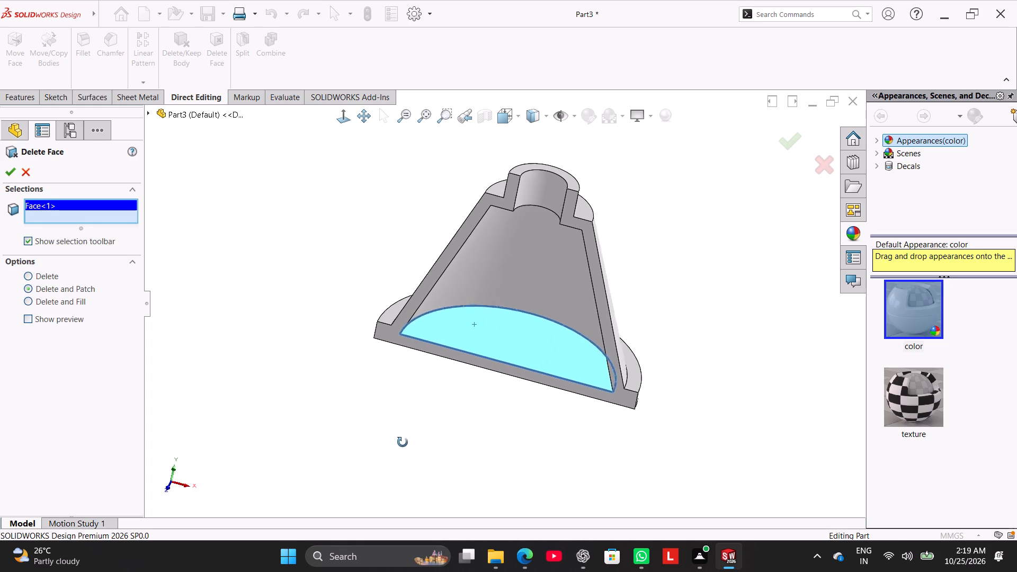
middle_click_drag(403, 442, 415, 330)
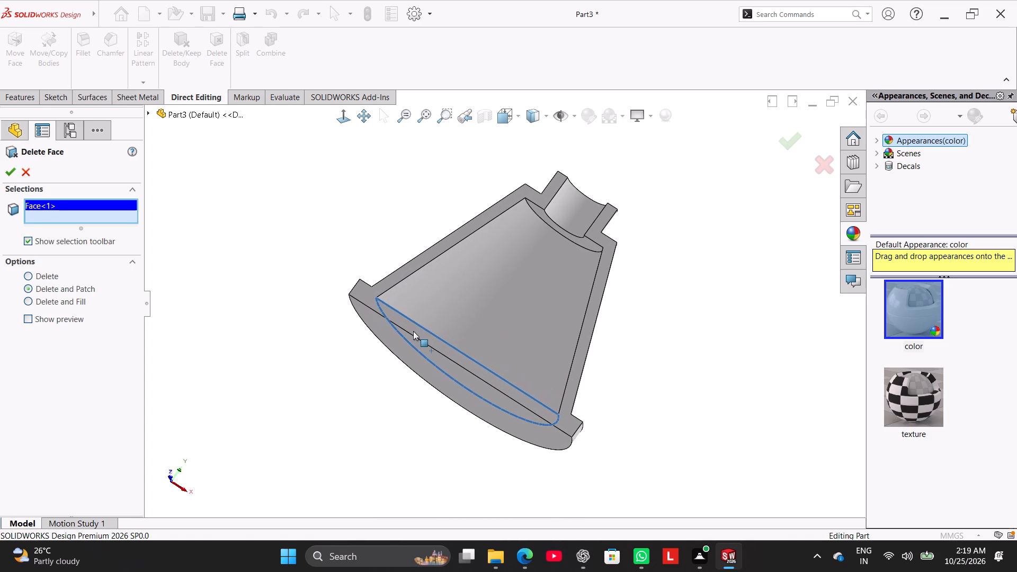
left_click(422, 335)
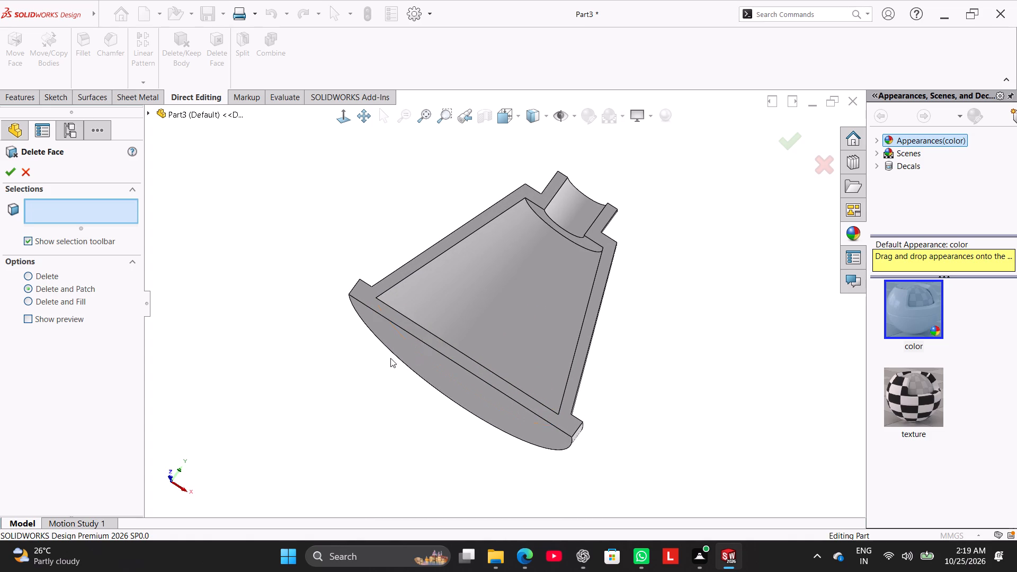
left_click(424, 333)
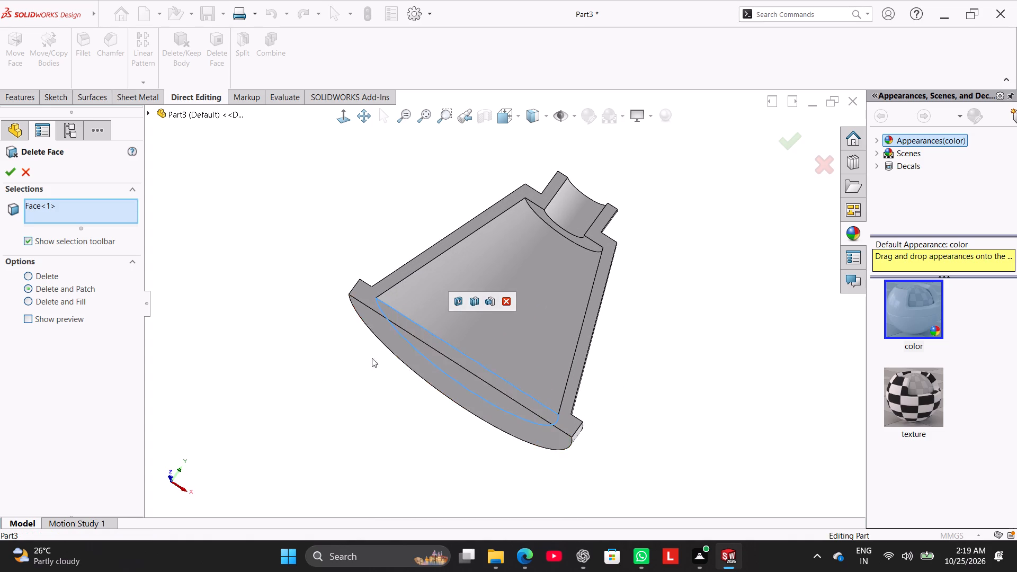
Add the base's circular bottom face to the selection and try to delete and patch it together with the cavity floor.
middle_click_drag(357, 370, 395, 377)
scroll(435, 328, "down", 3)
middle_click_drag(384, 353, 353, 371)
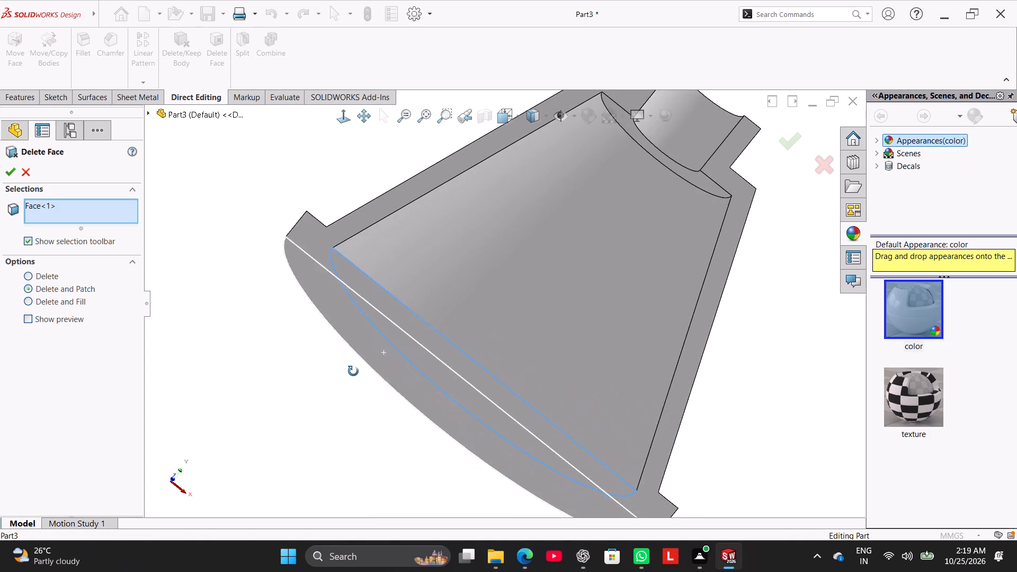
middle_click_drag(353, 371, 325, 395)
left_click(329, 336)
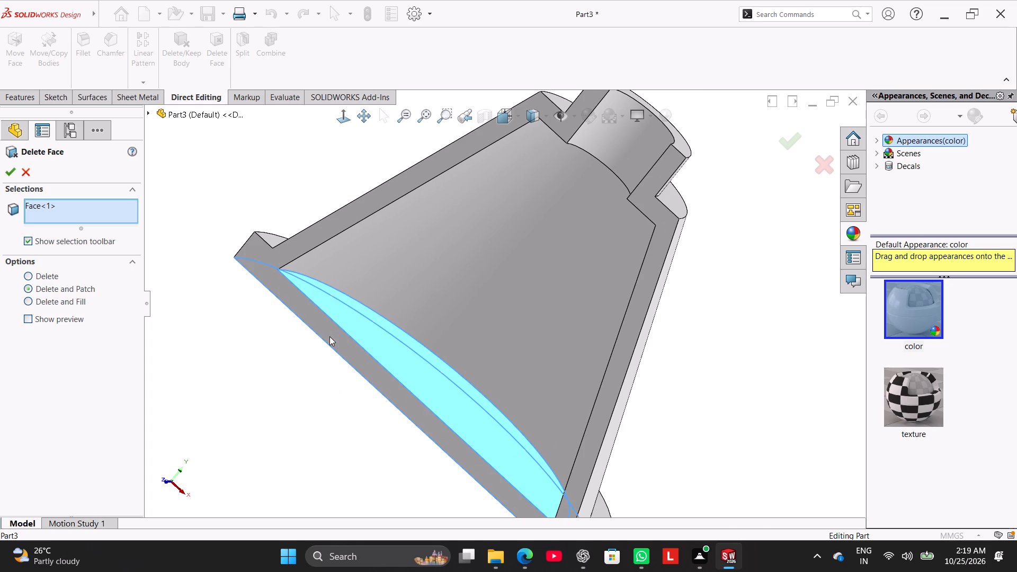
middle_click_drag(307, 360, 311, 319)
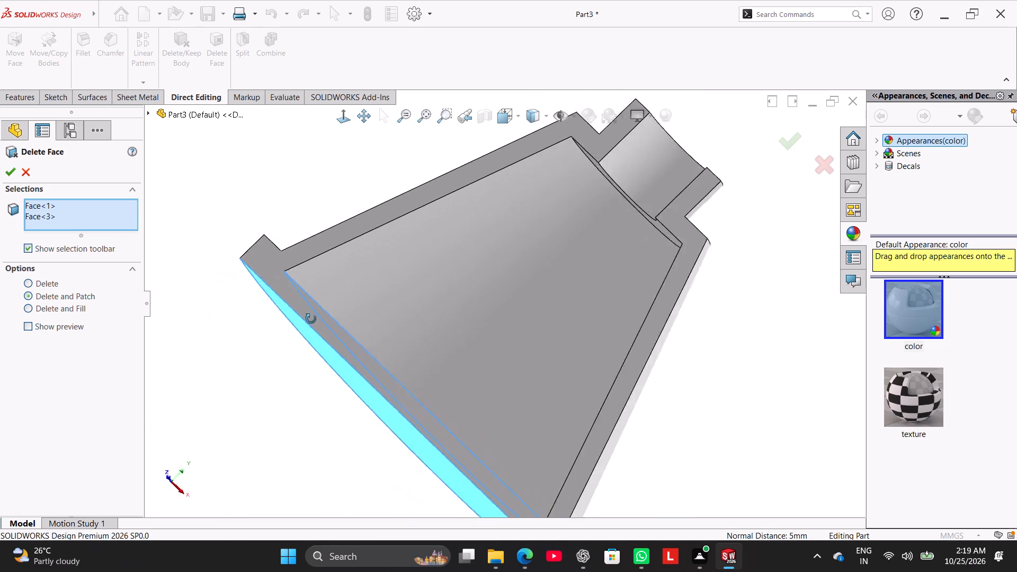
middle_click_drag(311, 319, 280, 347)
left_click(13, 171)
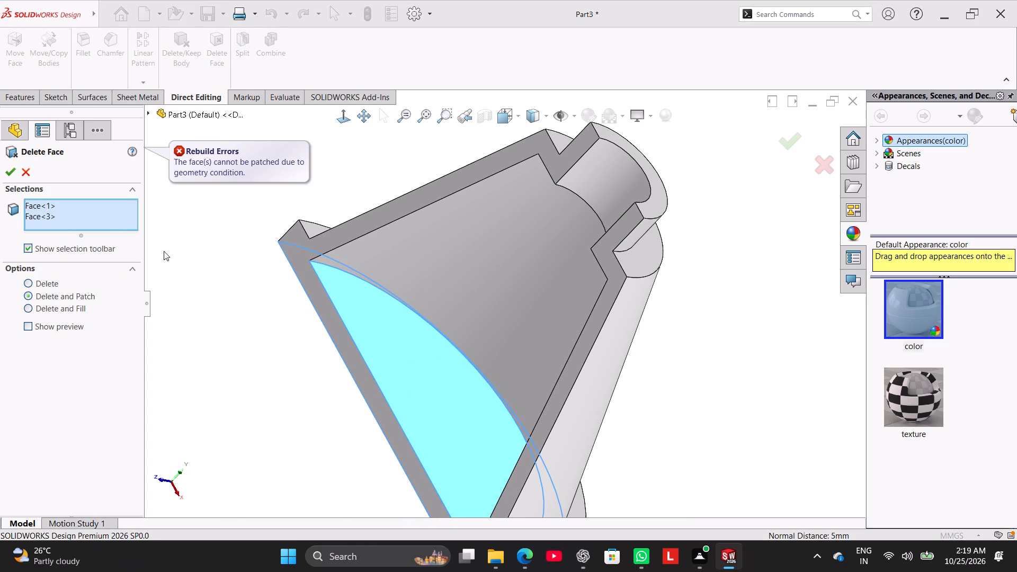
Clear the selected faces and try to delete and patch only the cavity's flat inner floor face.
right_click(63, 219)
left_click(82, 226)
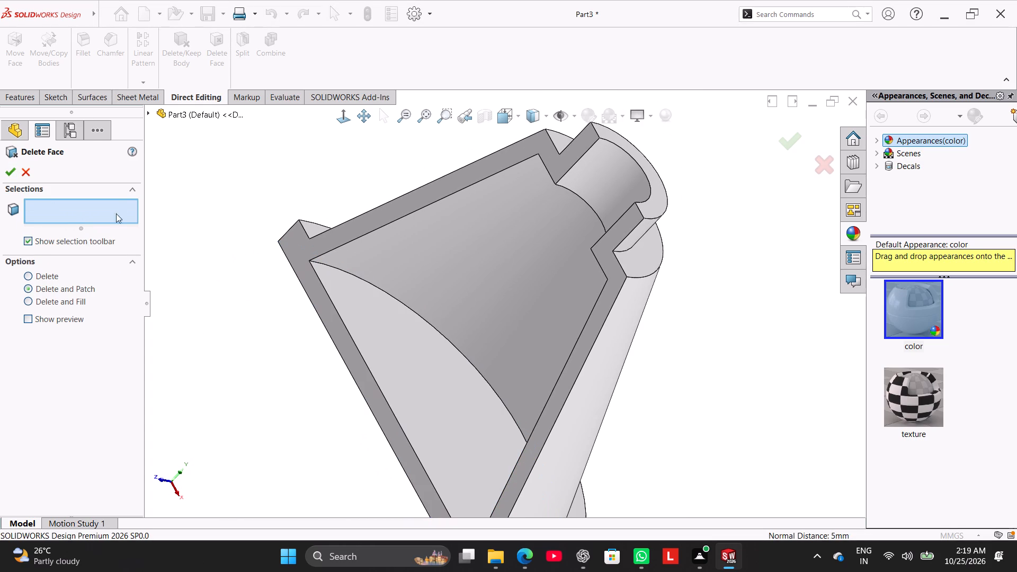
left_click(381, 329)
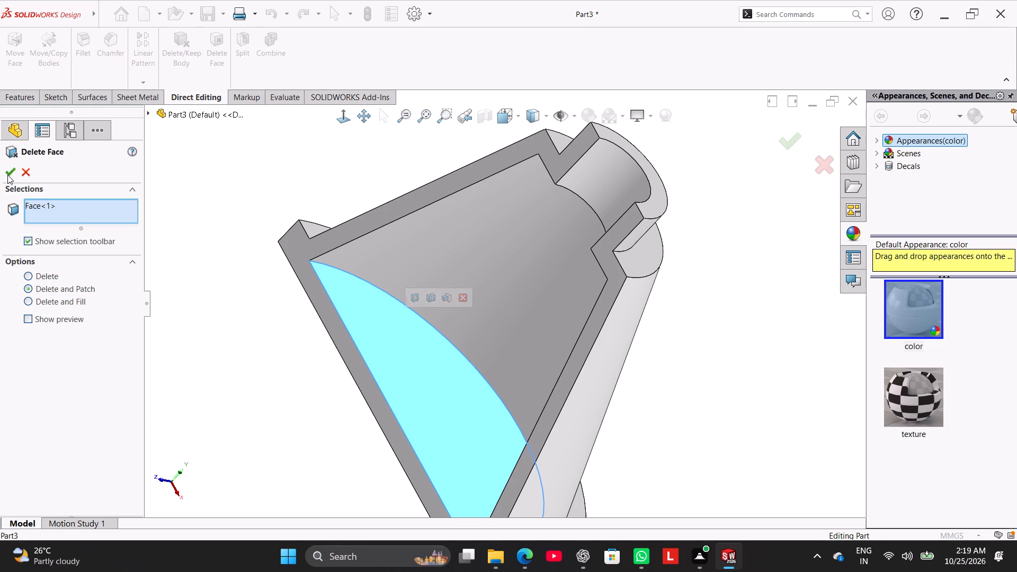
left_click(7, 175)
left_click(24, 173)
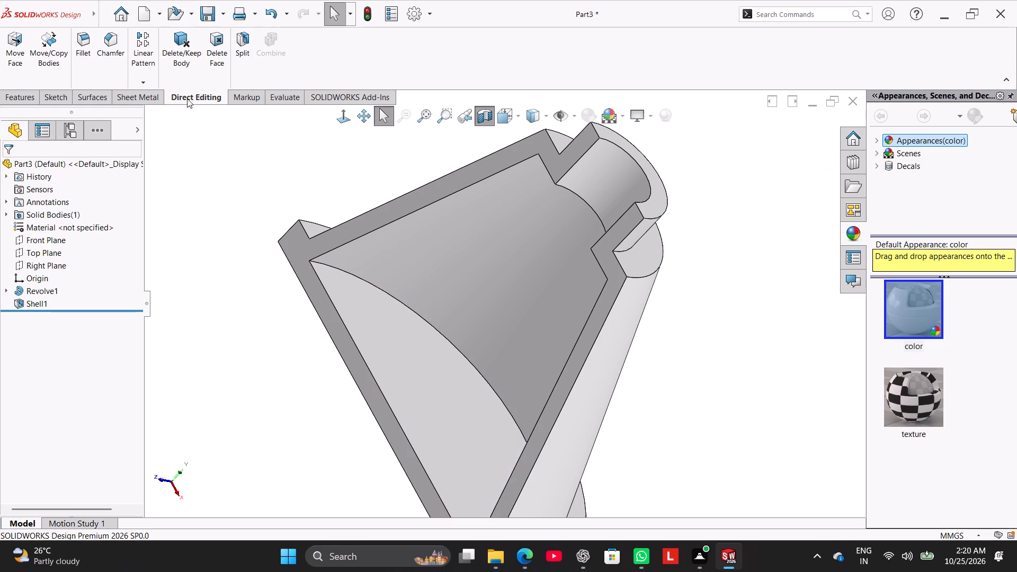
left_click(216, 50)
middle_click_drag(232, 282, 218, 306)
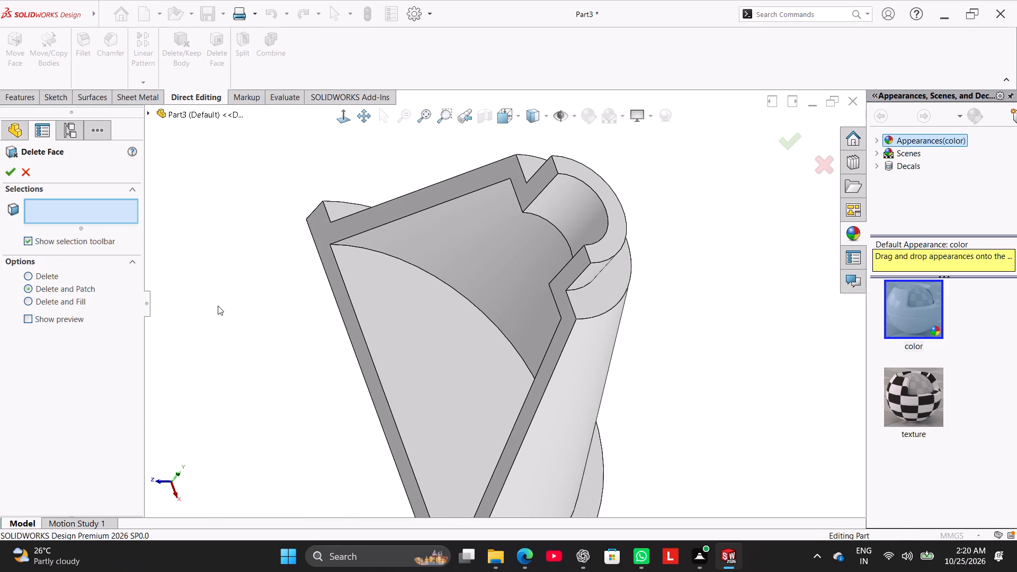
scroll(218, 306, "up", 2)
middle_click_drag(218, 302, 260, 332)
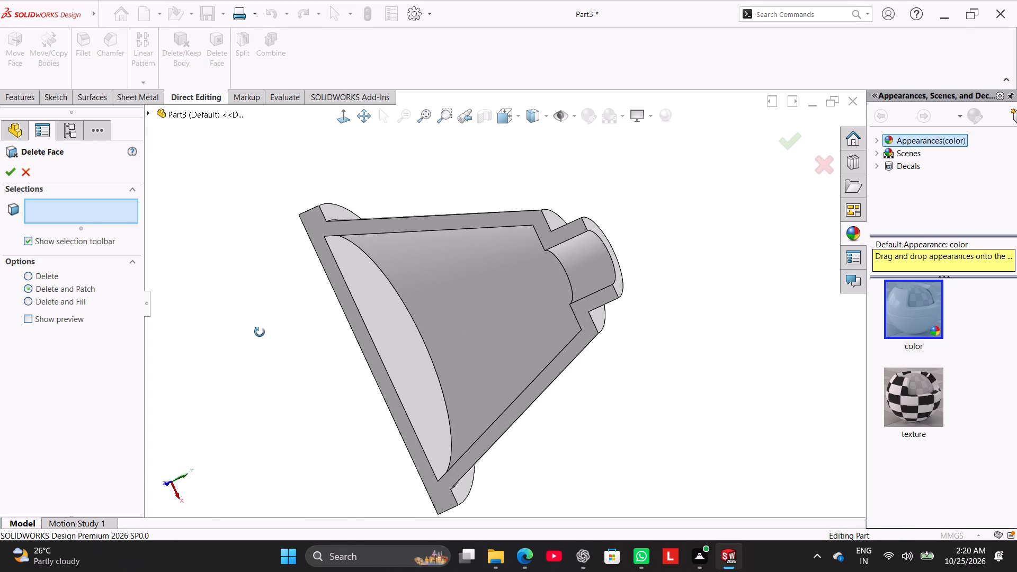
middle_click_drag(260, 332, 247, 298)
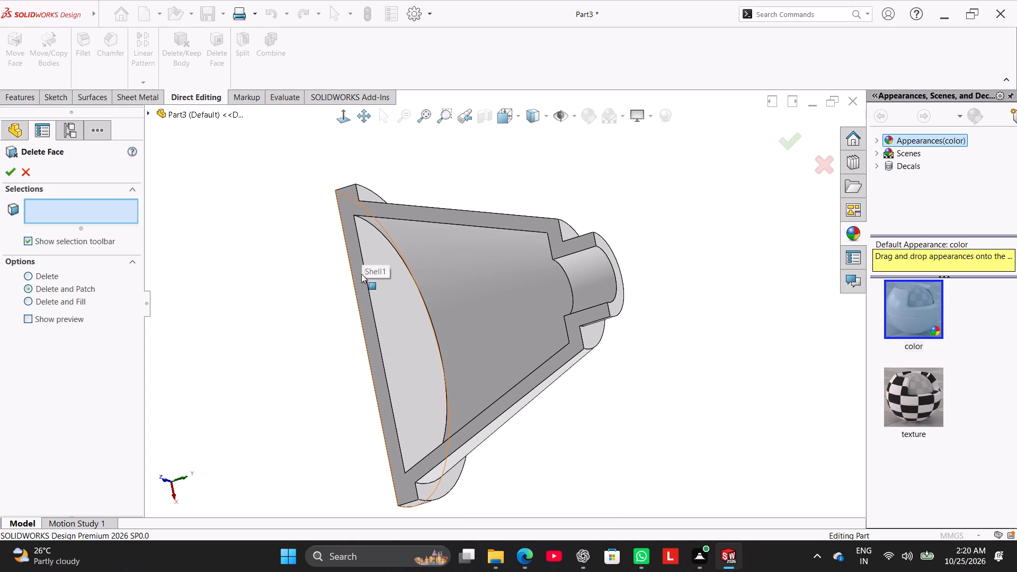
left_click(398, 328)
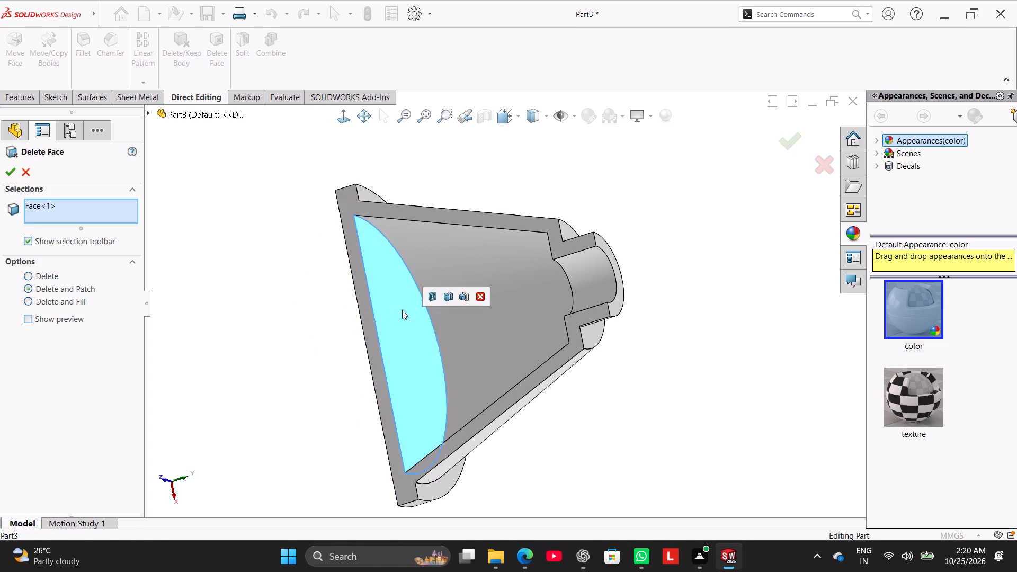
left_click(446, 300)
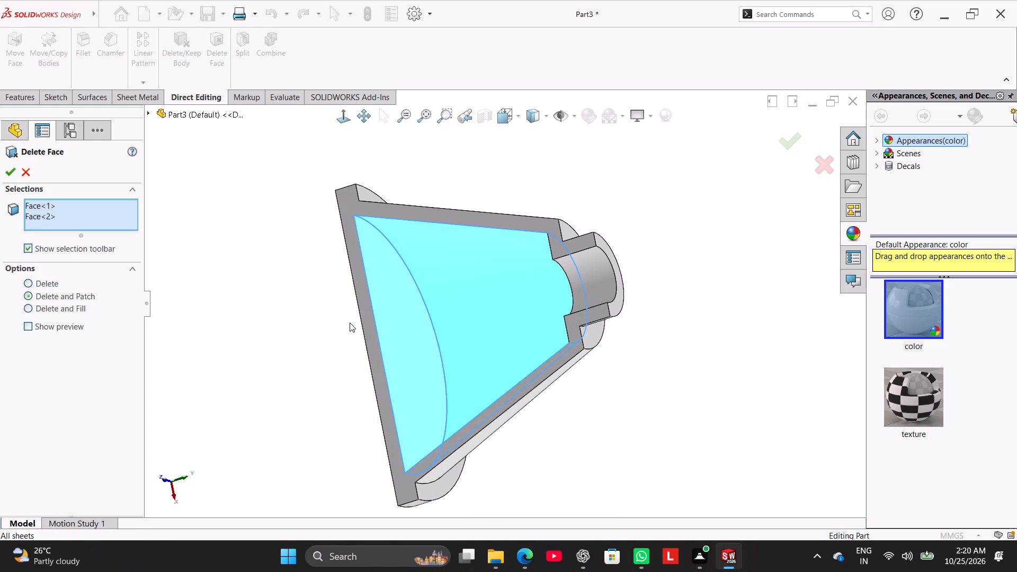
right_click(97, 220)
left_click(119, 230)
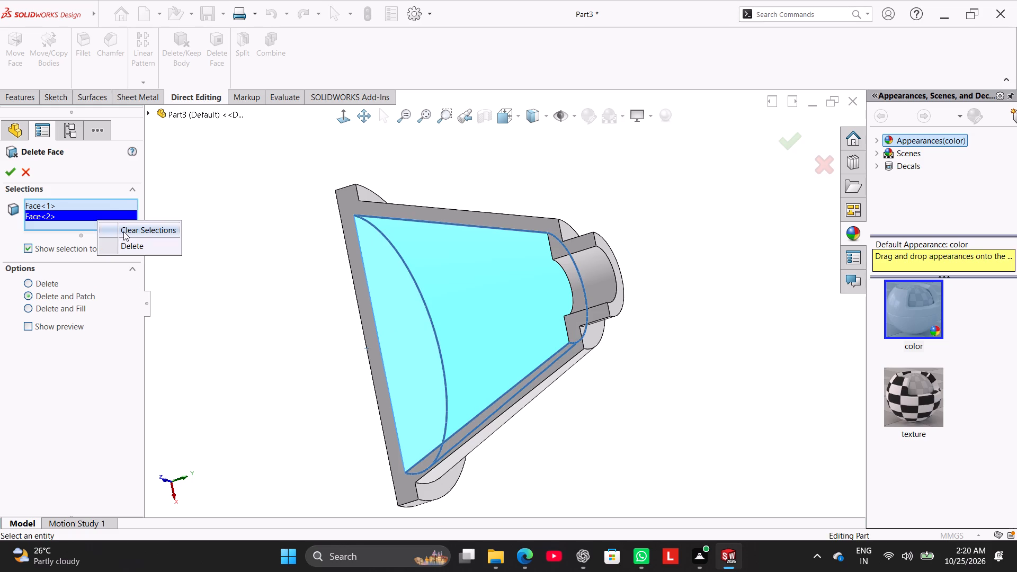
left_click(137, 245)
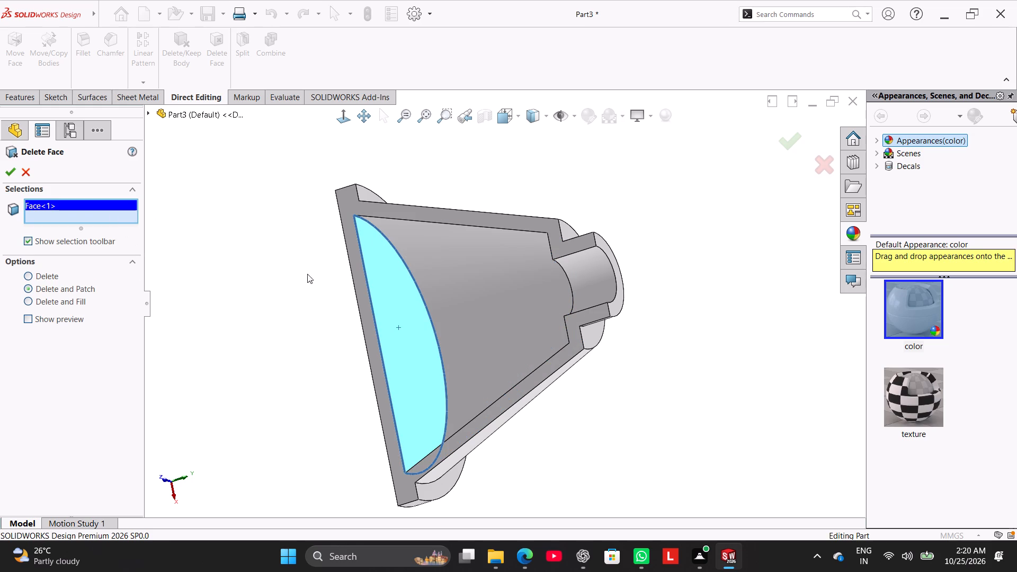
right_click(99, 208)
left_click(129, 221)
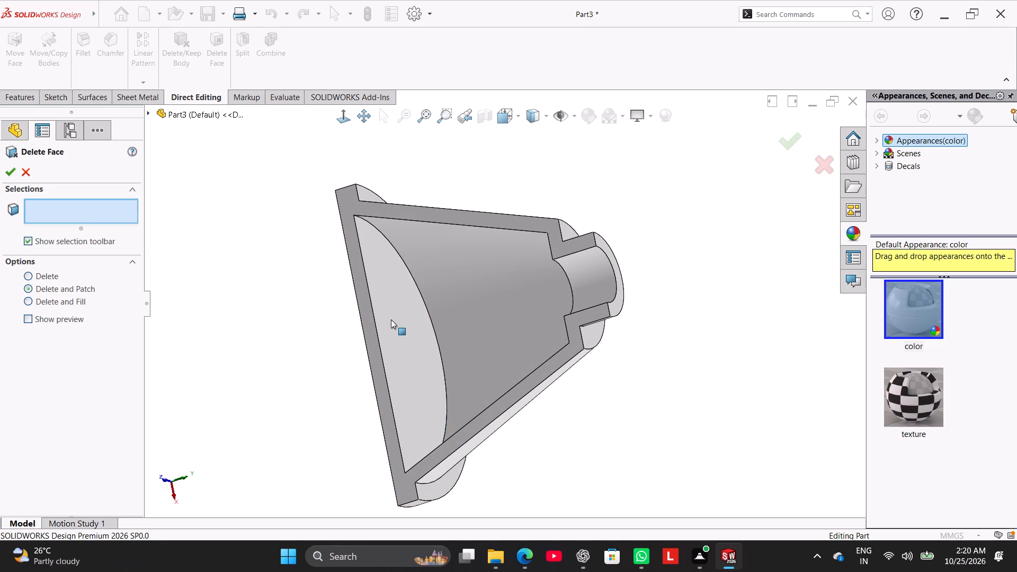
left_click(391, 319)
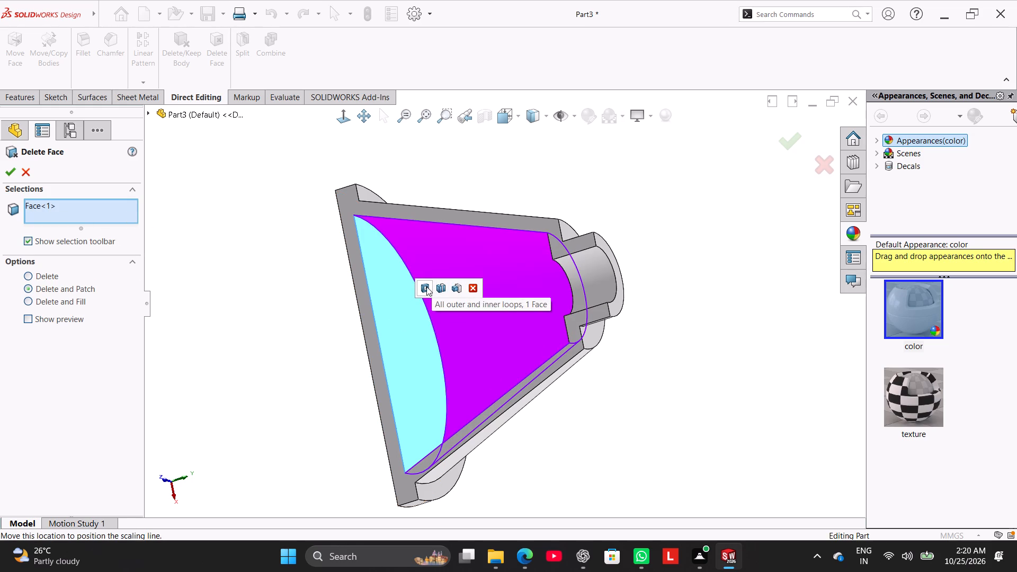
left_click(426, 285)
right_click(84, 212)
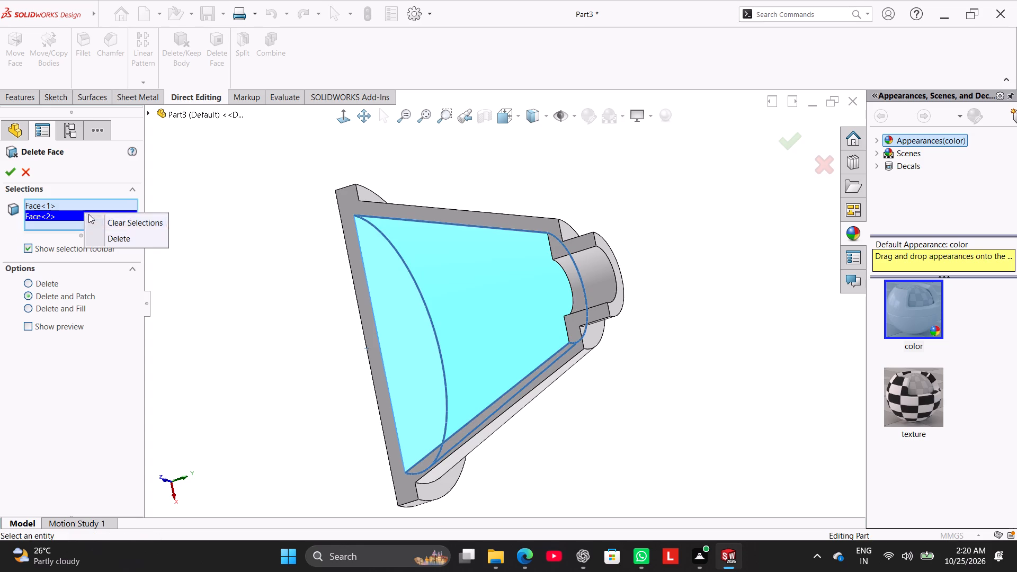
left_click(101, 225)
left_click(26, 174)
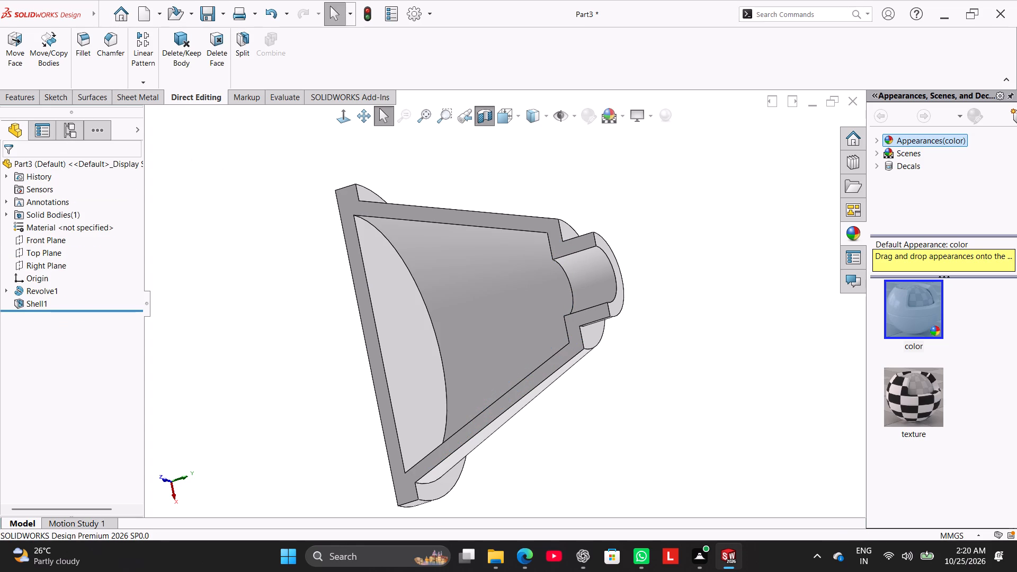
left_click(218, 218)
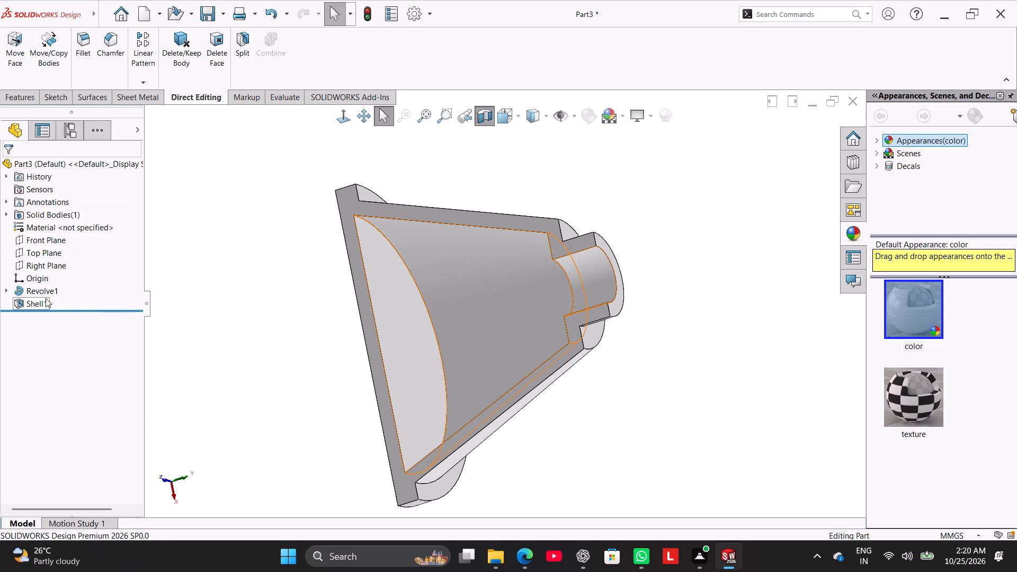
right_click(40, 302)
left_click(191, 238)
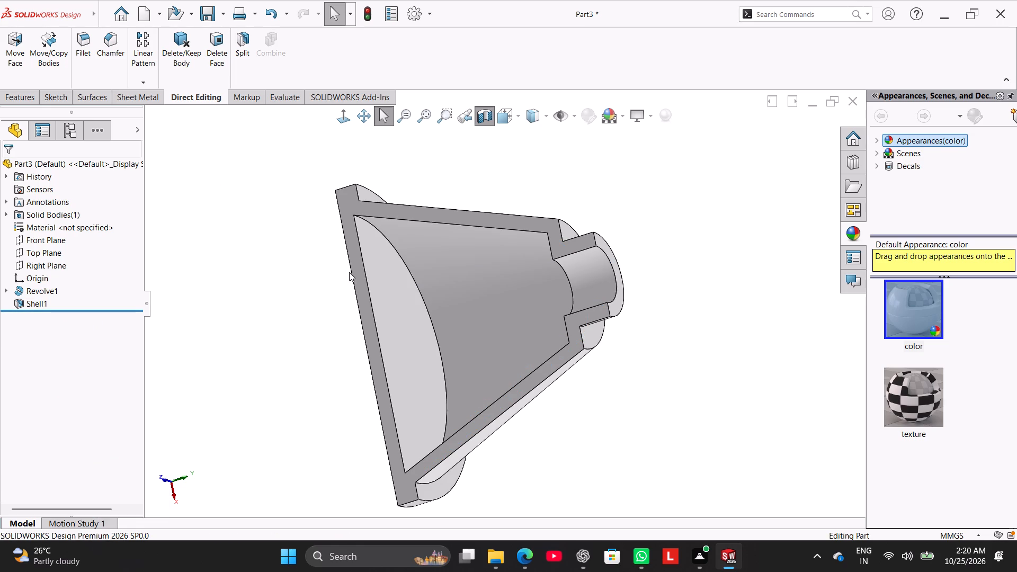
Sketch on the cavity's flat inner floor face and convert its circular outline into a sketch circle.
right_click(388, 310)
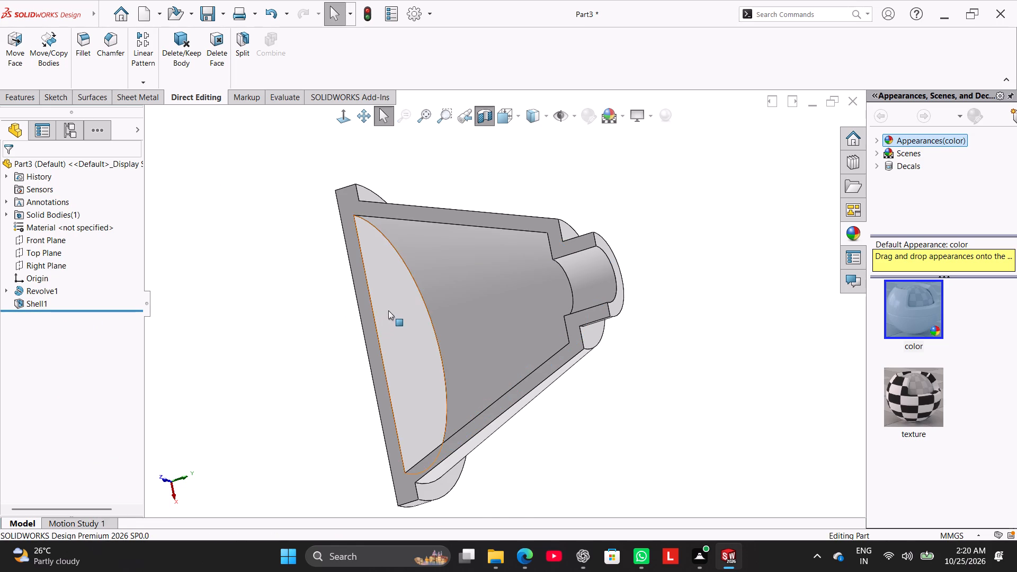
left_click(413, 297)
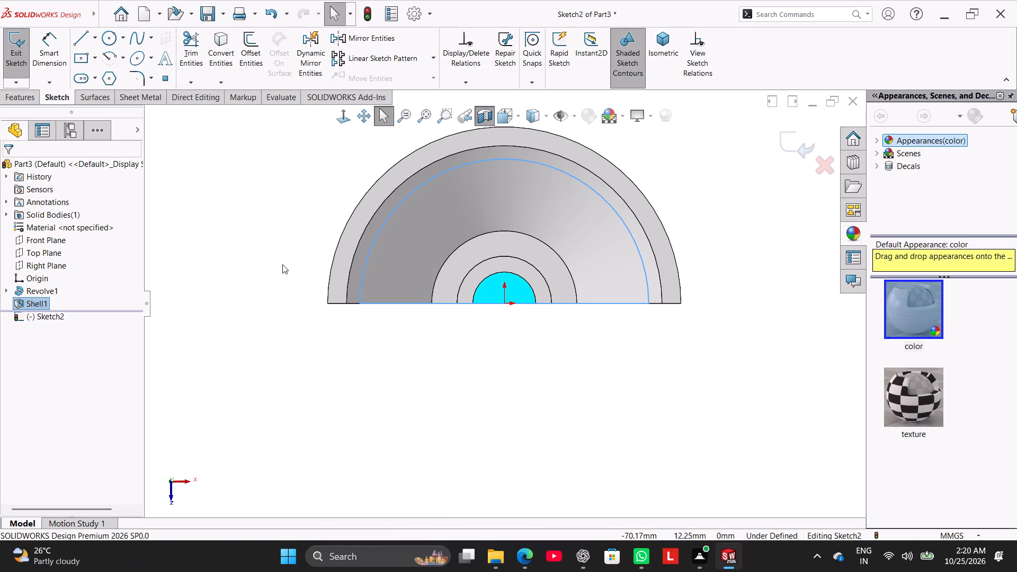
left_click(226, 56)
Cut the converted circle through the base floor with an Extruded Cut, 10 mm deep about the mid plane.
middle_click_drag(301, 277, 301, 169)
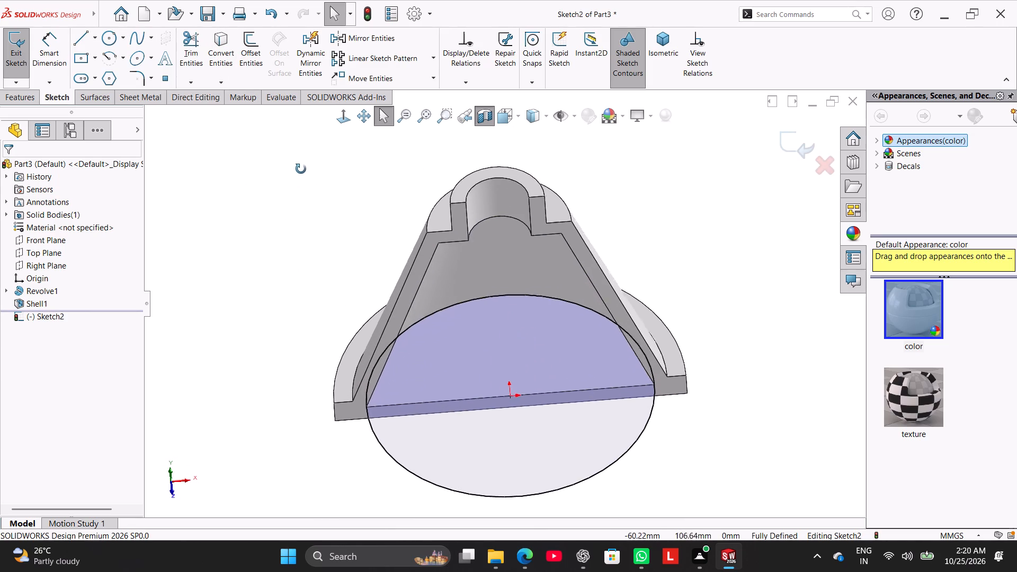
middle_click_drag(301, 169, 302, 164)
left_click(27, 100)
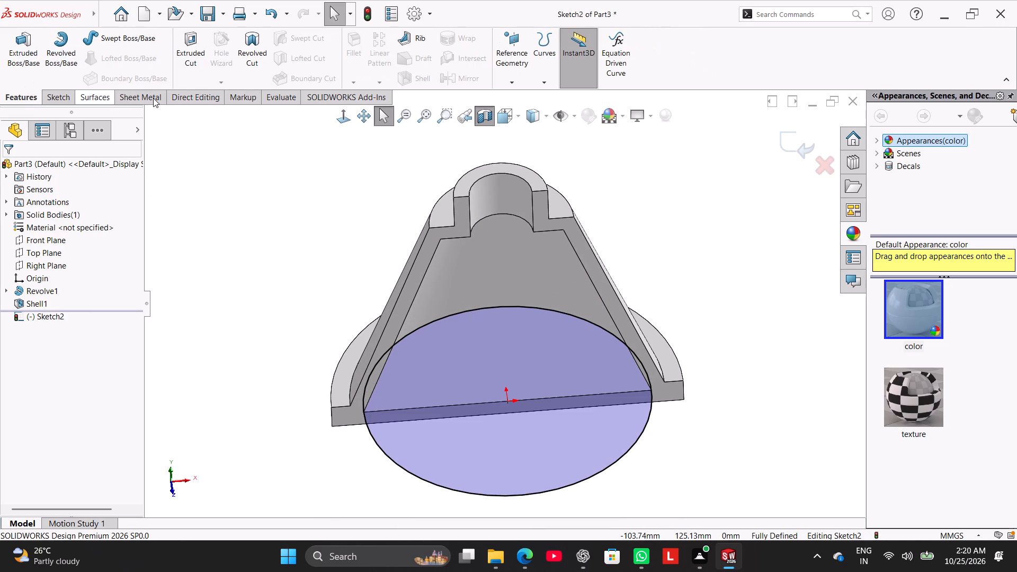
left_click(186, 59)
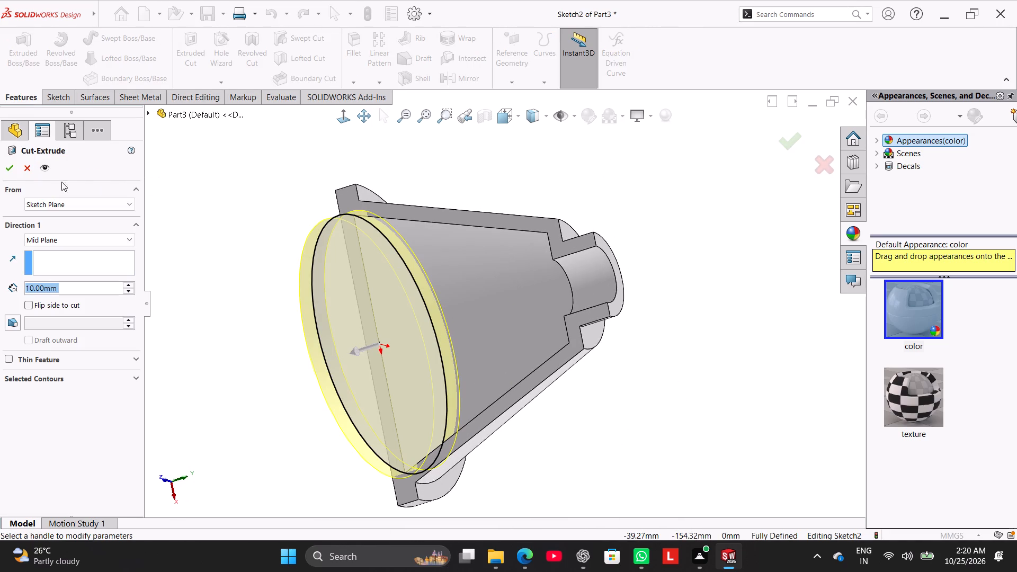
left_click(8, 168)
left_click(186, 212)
Examine the cut at the base from several angles and open its circle sketch for review.
middle_click_drag(255, 267, 260, 248)
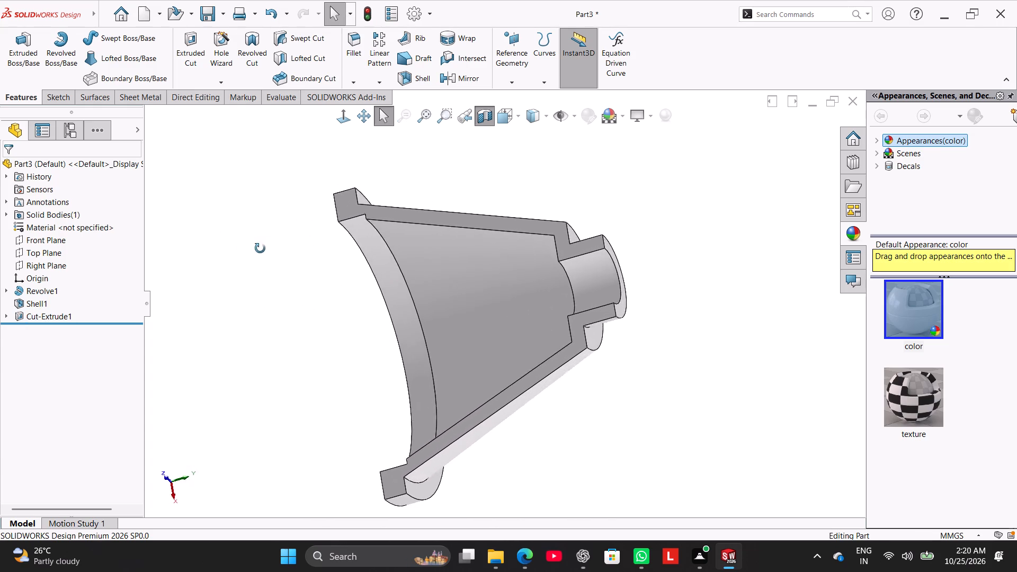
middle_click_drag(260, 248, 262, 299)
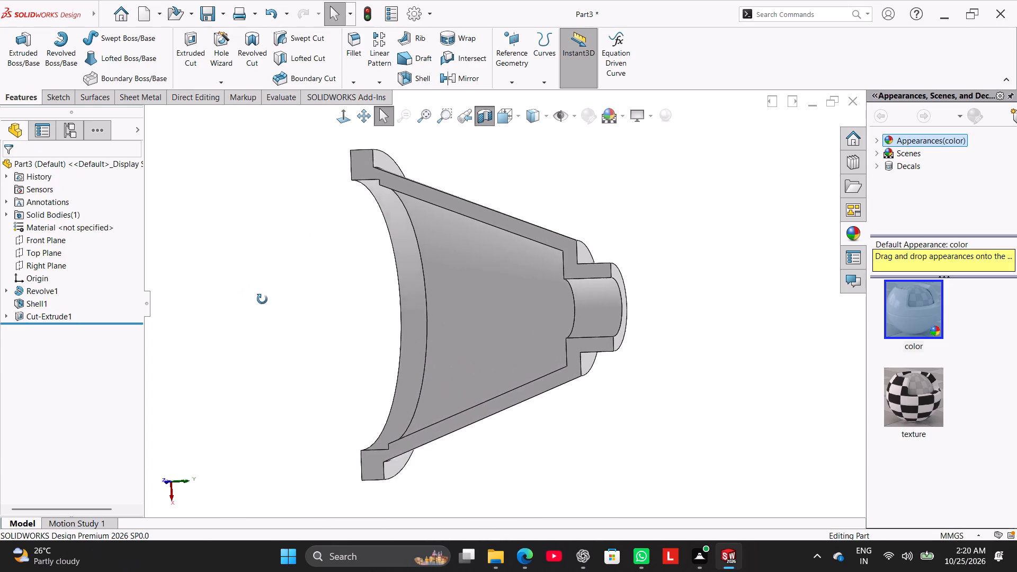
middle_click_drag(262, 299, 271, 444)
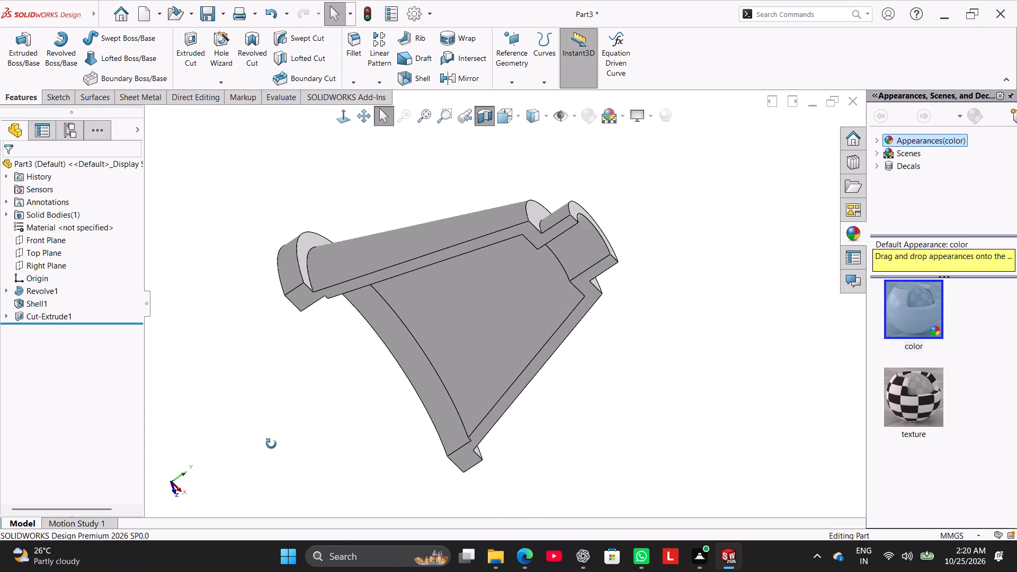
middle_click_drag(271, 444, 195, 279)
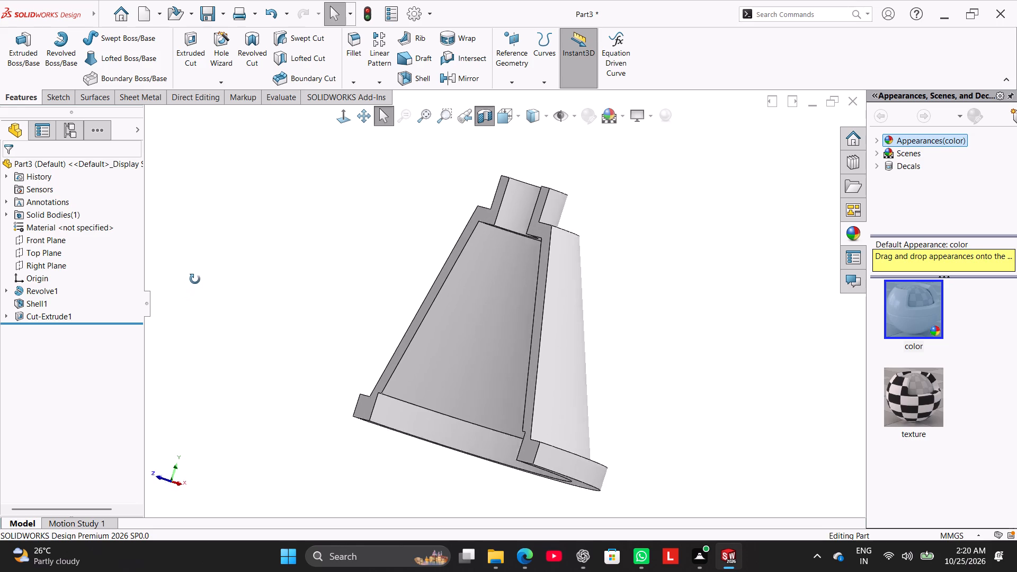
middle_click_drag(195, 279, 239, 350)
right_click(55, 323)
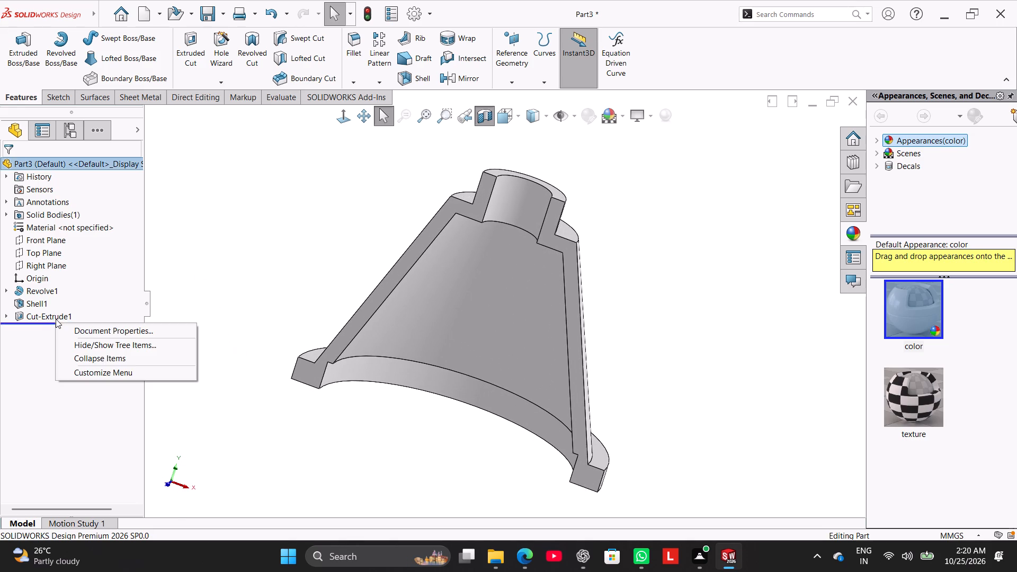
left_click(191, 277)
right_click(65, 316)
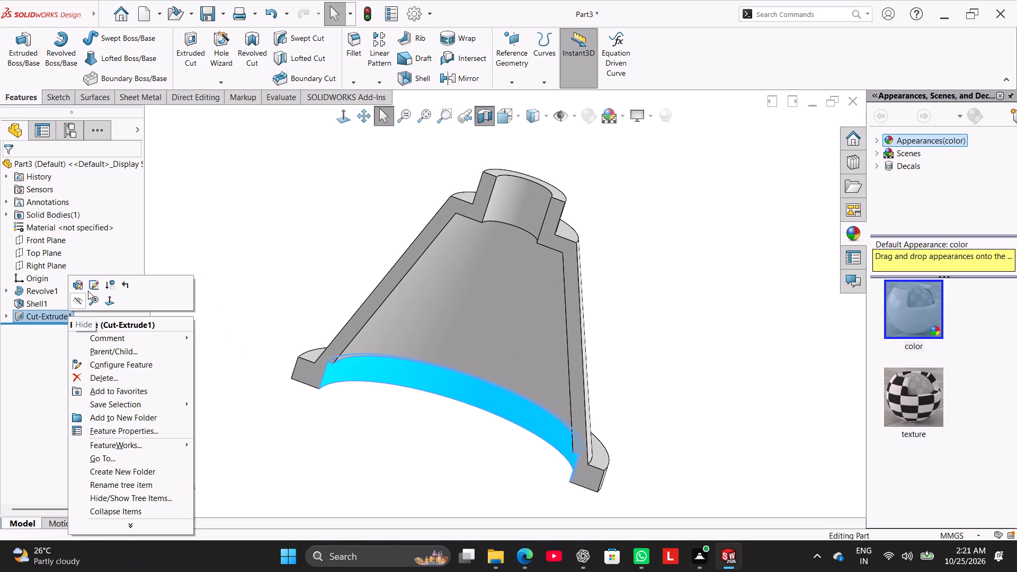
left_click(90, 289)
middle_click_drag(309, 386, 302, 361)
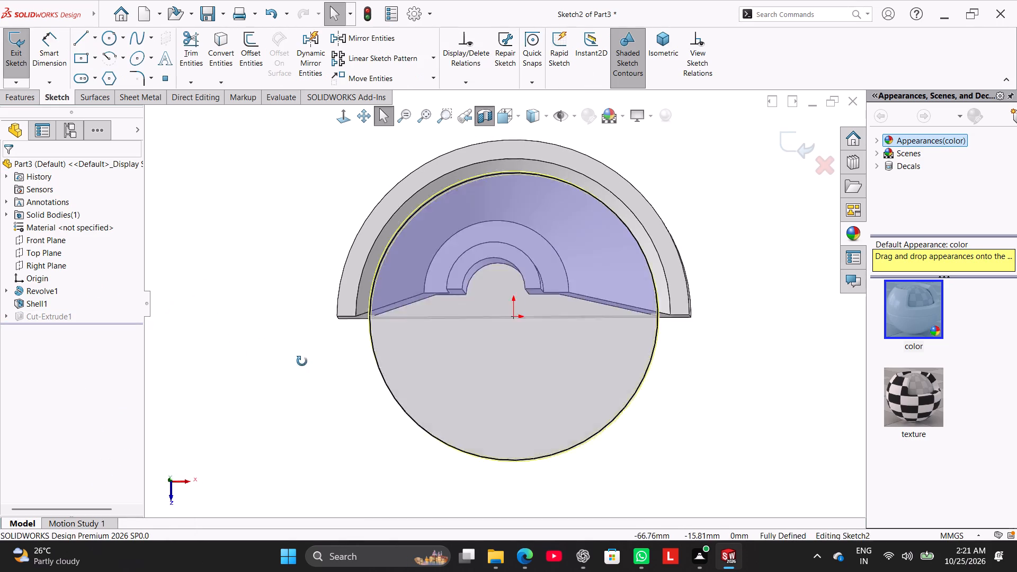
middle_click_drag(302, 361, 284, 247)
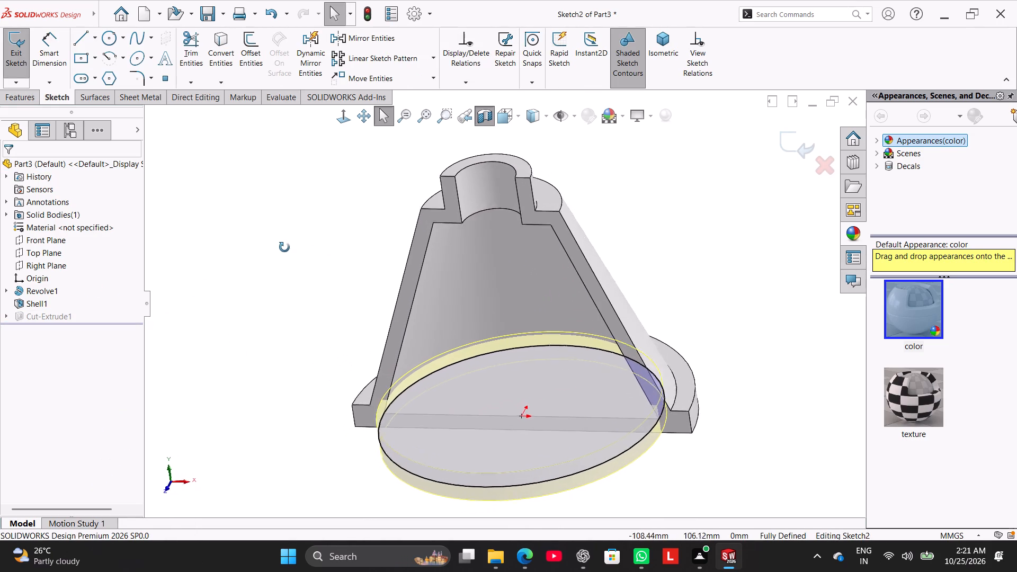
middle_click_drag(284, 247, 302, 282)
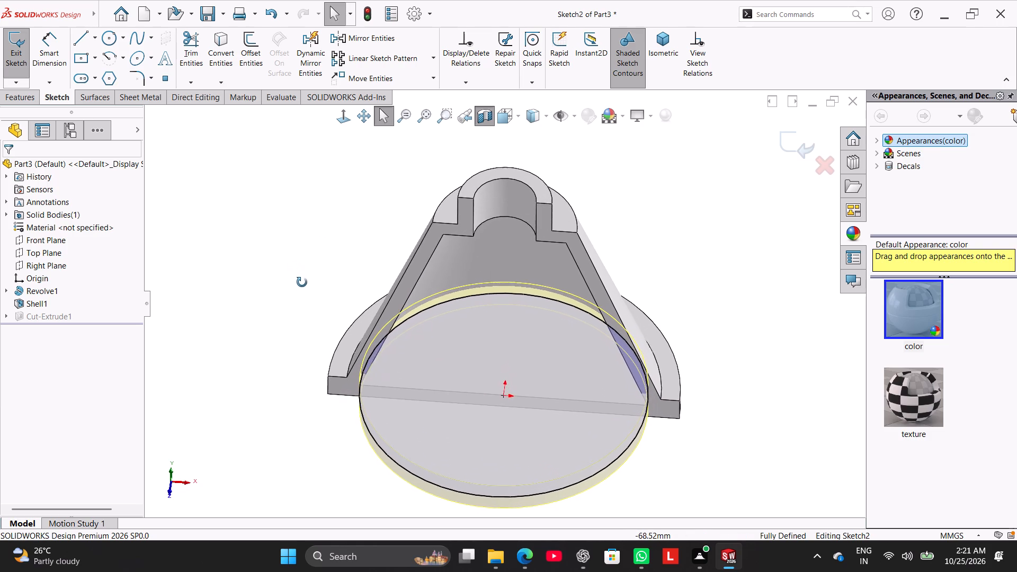
middle_click_drag(302, 282, 302, 287)
left_click(19, 64)
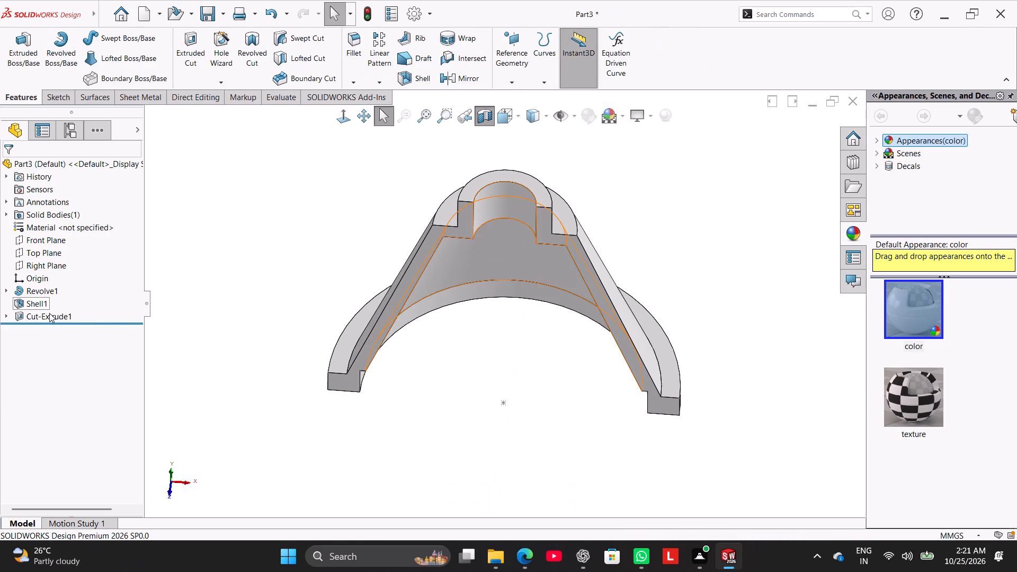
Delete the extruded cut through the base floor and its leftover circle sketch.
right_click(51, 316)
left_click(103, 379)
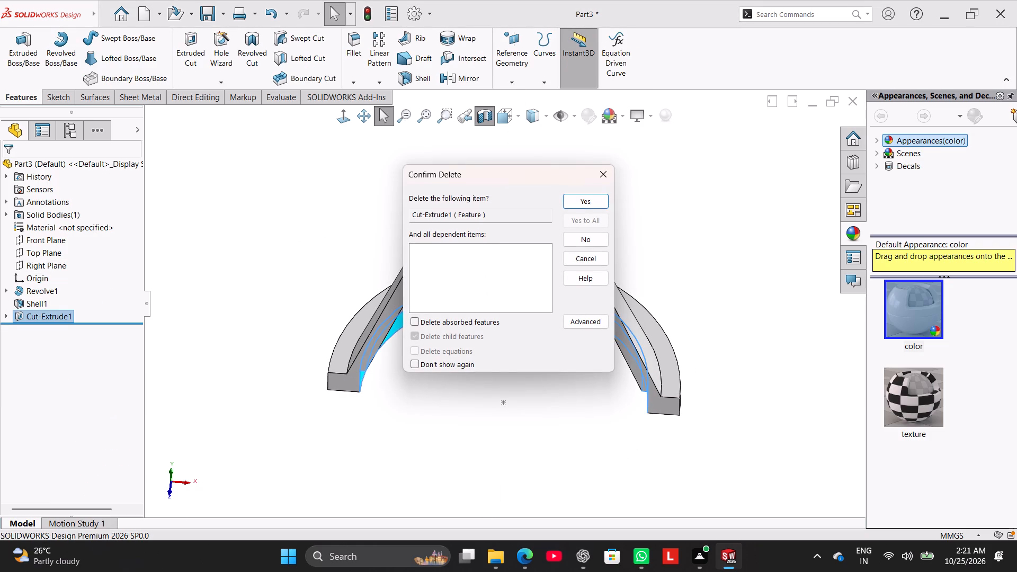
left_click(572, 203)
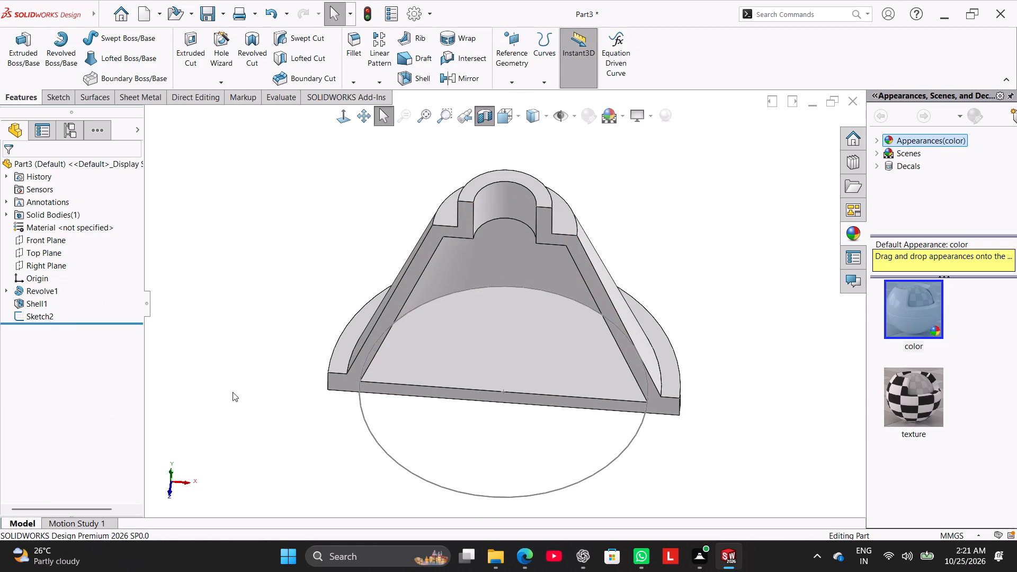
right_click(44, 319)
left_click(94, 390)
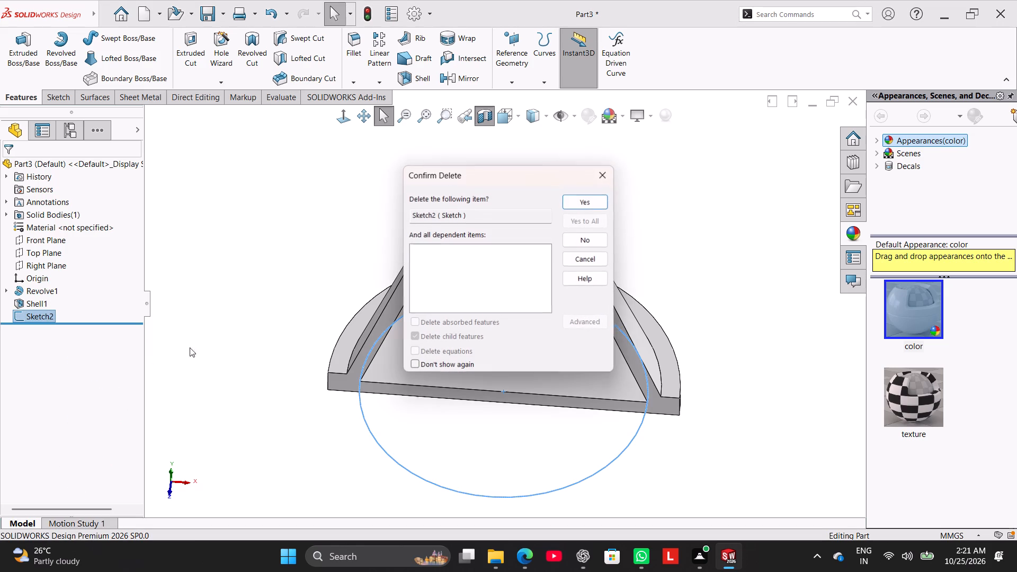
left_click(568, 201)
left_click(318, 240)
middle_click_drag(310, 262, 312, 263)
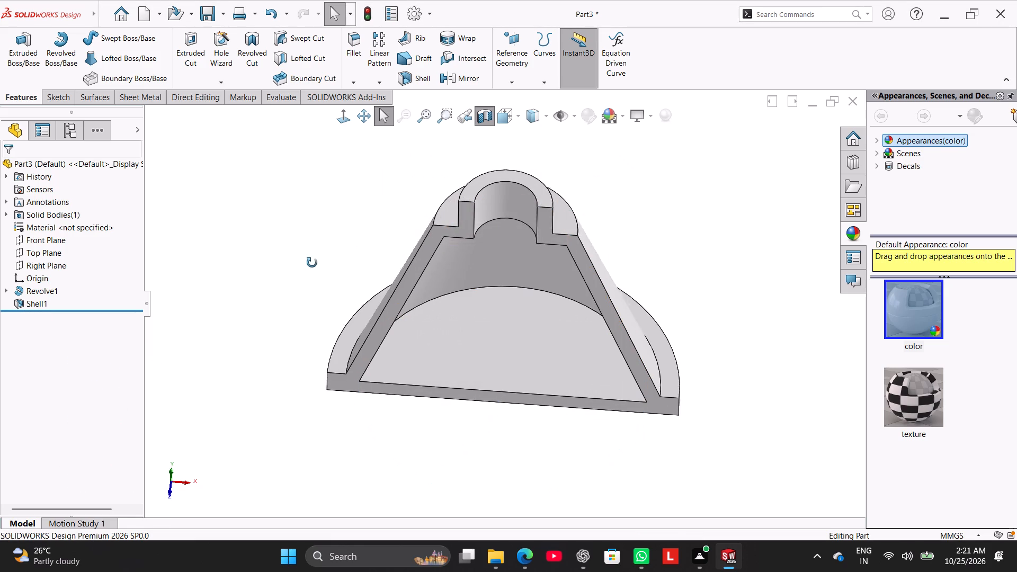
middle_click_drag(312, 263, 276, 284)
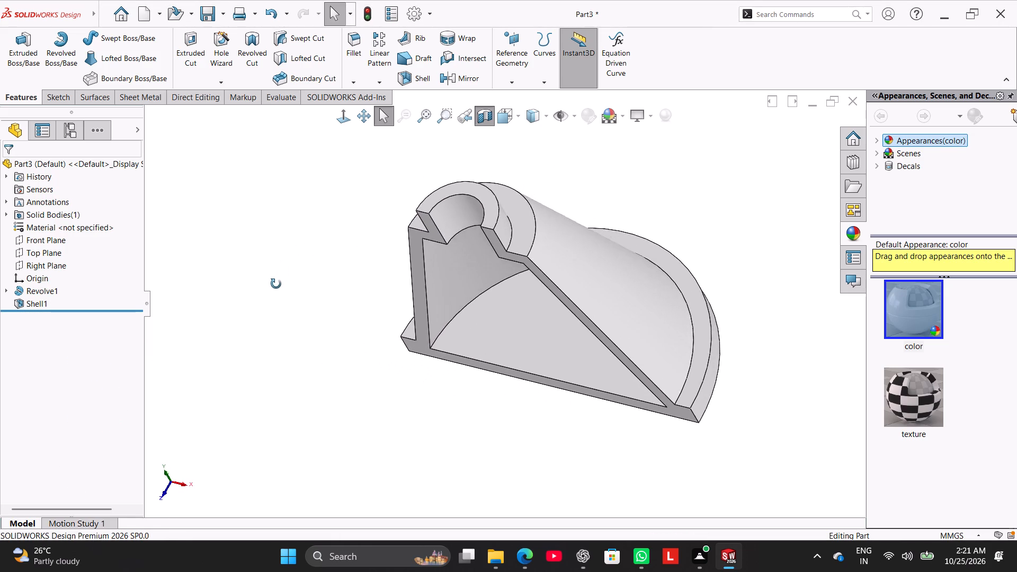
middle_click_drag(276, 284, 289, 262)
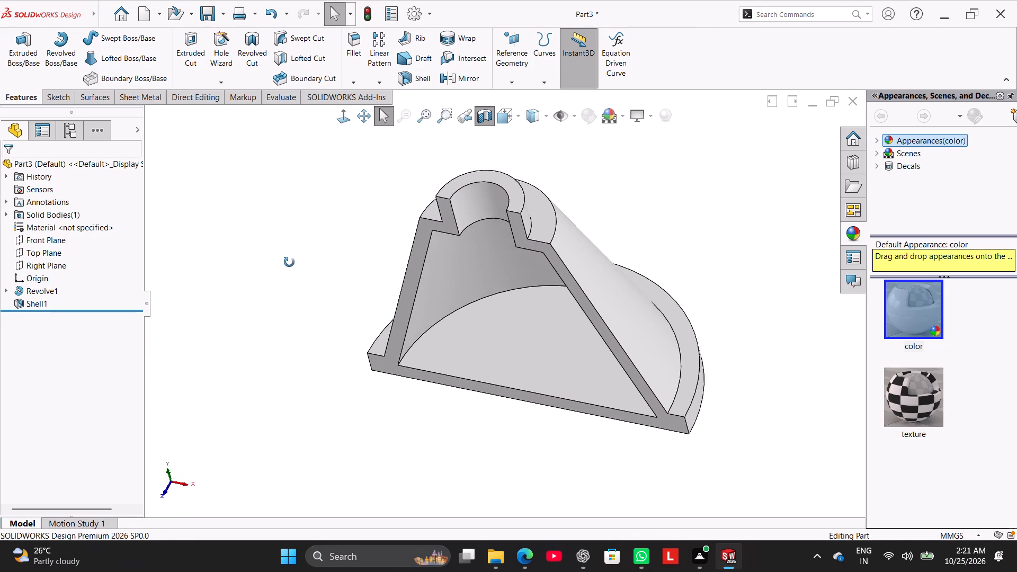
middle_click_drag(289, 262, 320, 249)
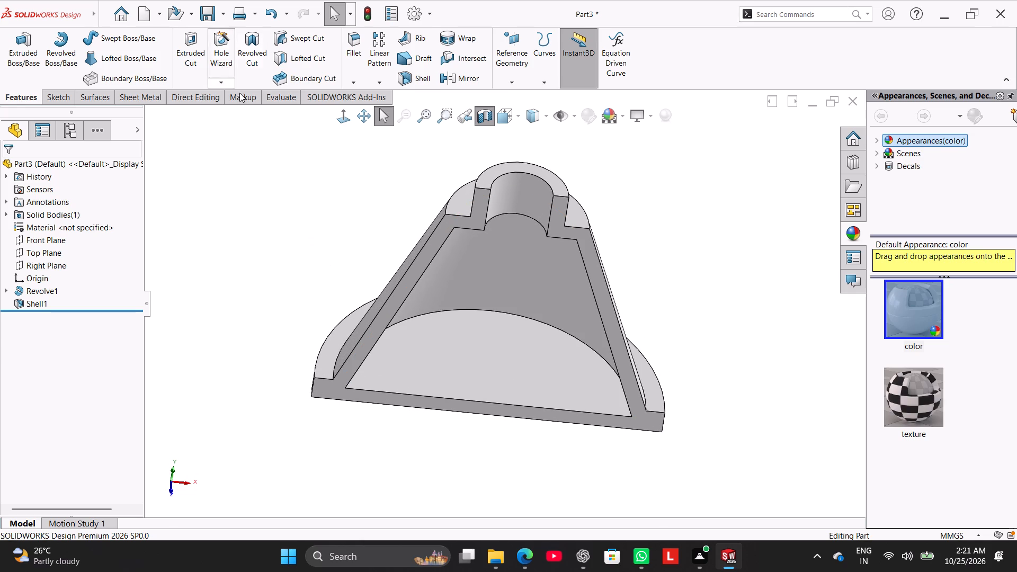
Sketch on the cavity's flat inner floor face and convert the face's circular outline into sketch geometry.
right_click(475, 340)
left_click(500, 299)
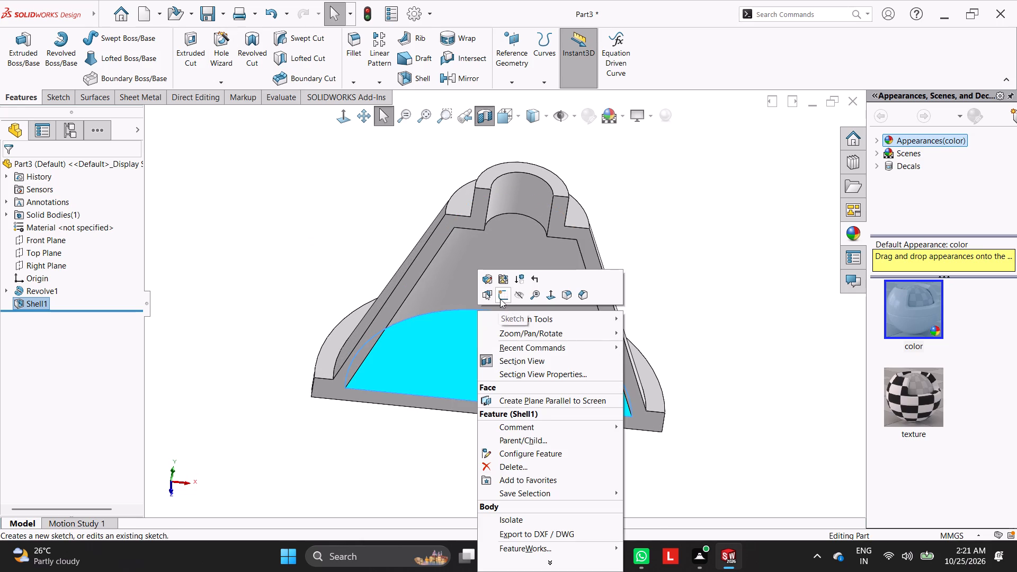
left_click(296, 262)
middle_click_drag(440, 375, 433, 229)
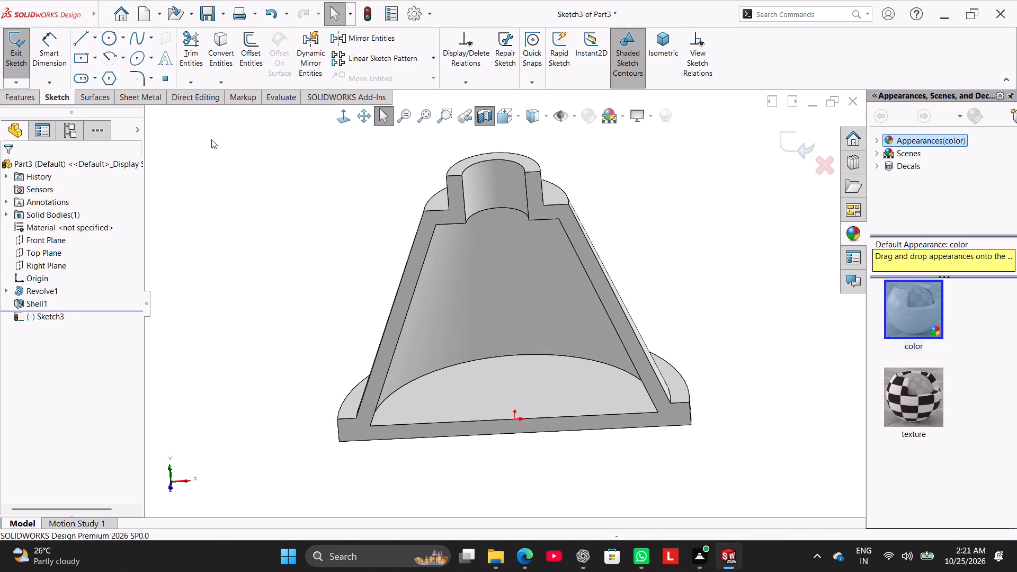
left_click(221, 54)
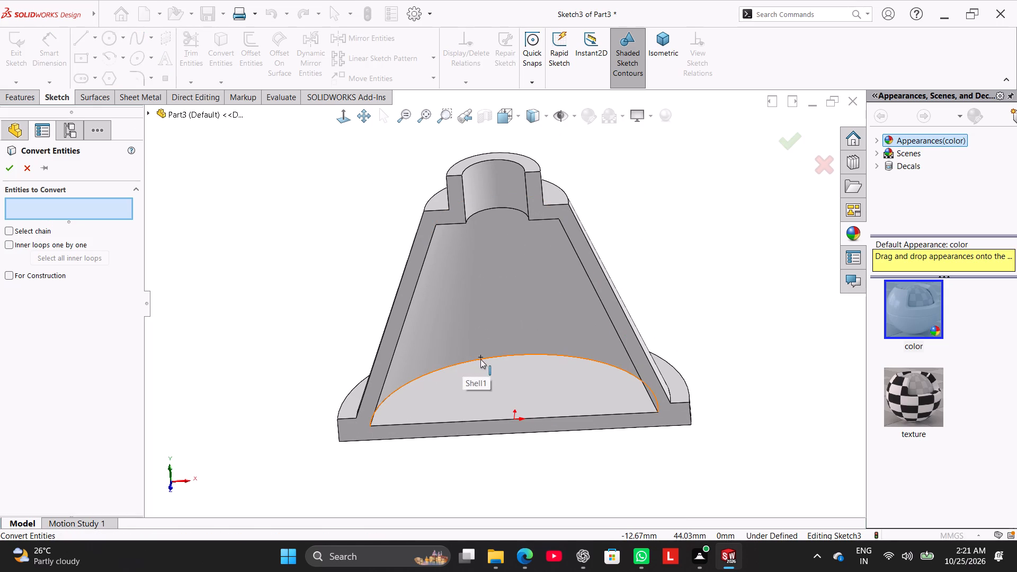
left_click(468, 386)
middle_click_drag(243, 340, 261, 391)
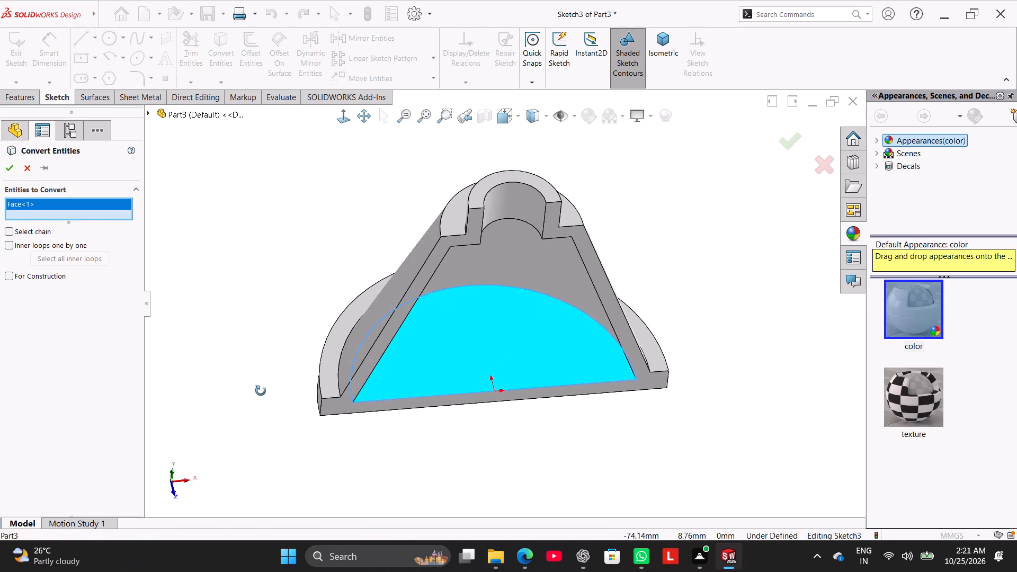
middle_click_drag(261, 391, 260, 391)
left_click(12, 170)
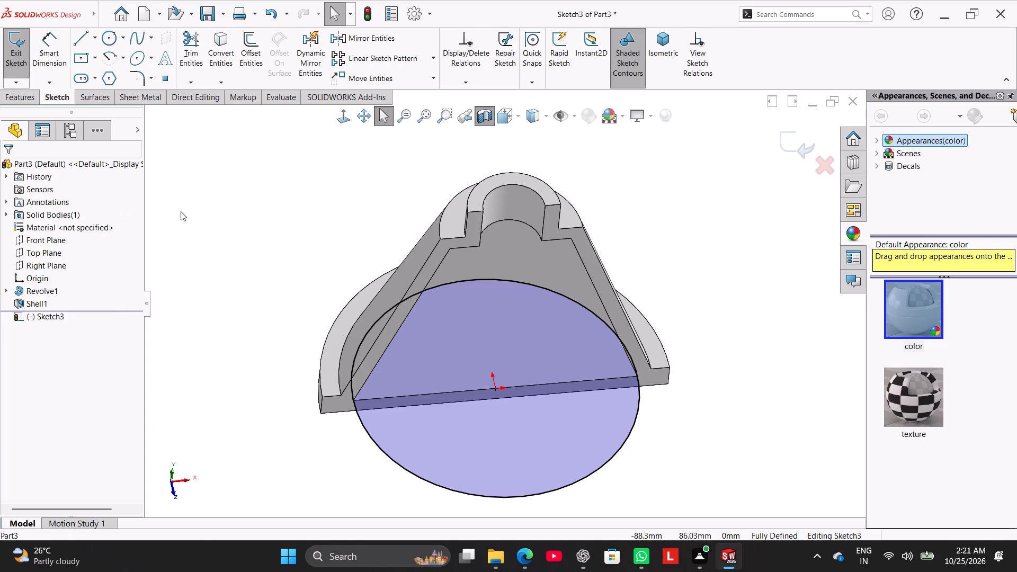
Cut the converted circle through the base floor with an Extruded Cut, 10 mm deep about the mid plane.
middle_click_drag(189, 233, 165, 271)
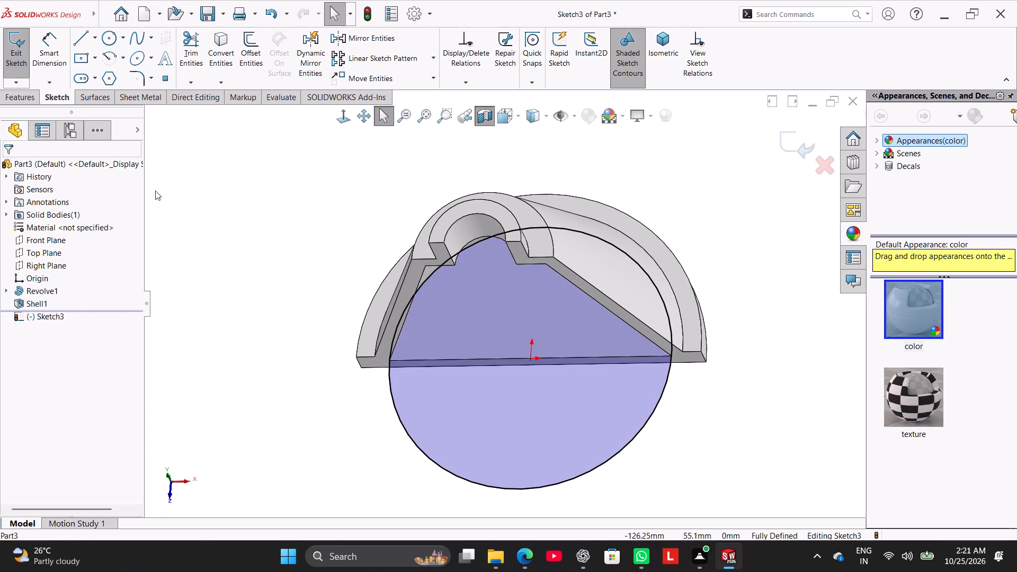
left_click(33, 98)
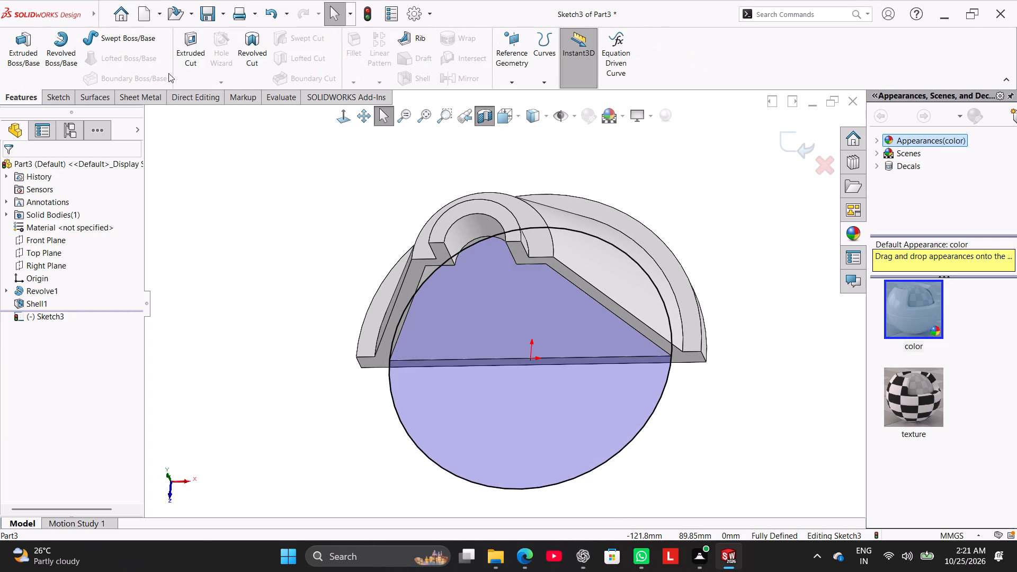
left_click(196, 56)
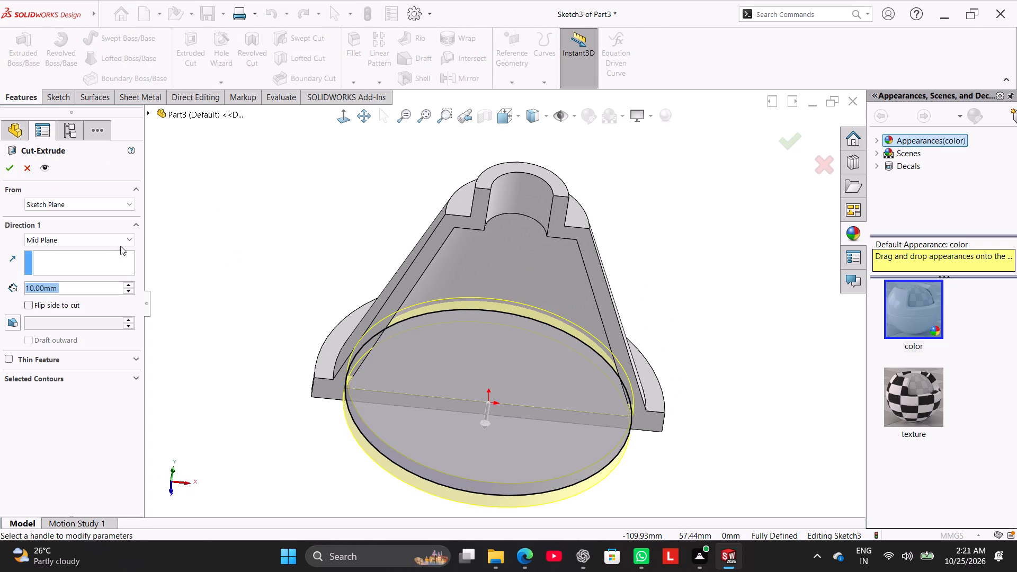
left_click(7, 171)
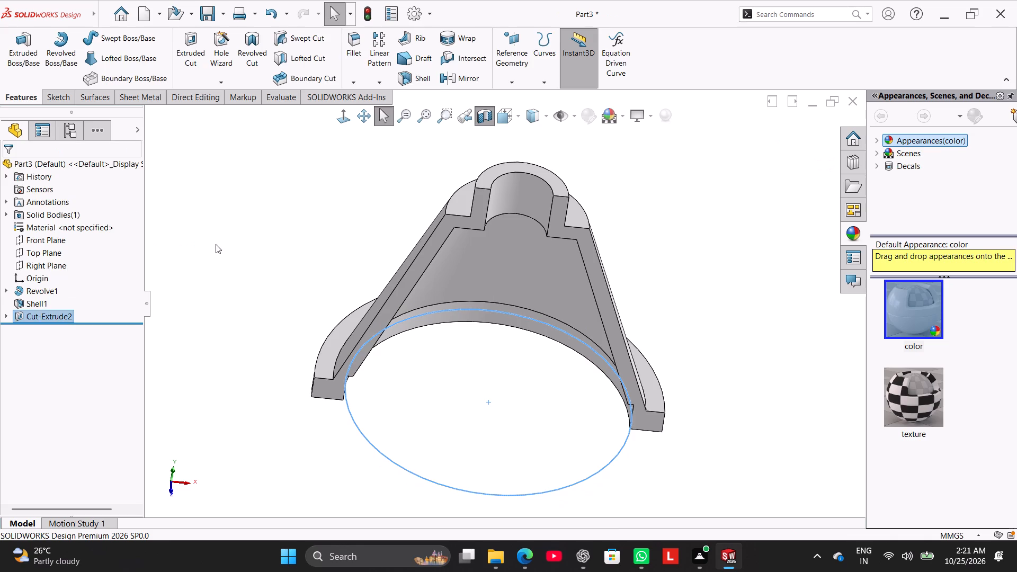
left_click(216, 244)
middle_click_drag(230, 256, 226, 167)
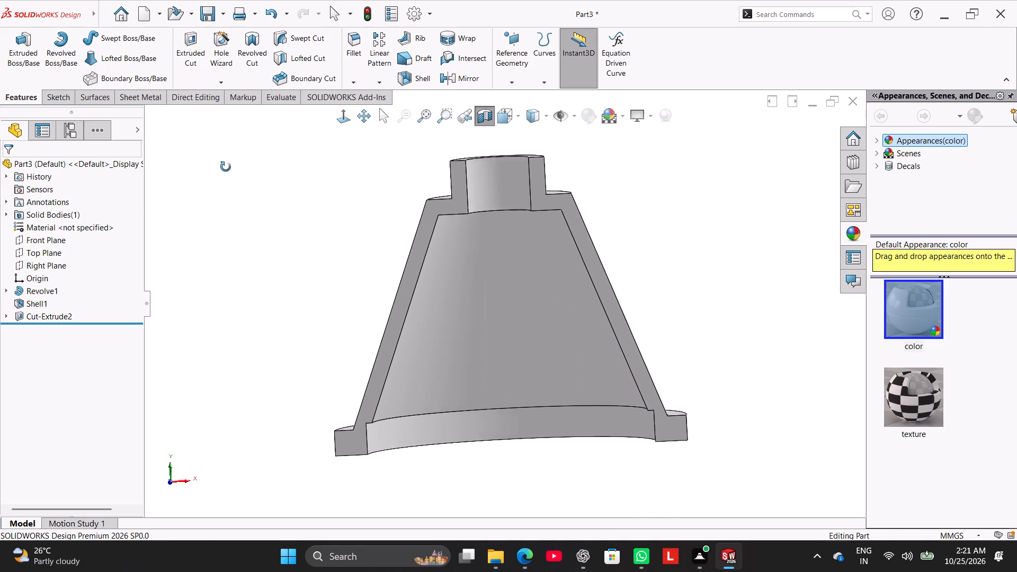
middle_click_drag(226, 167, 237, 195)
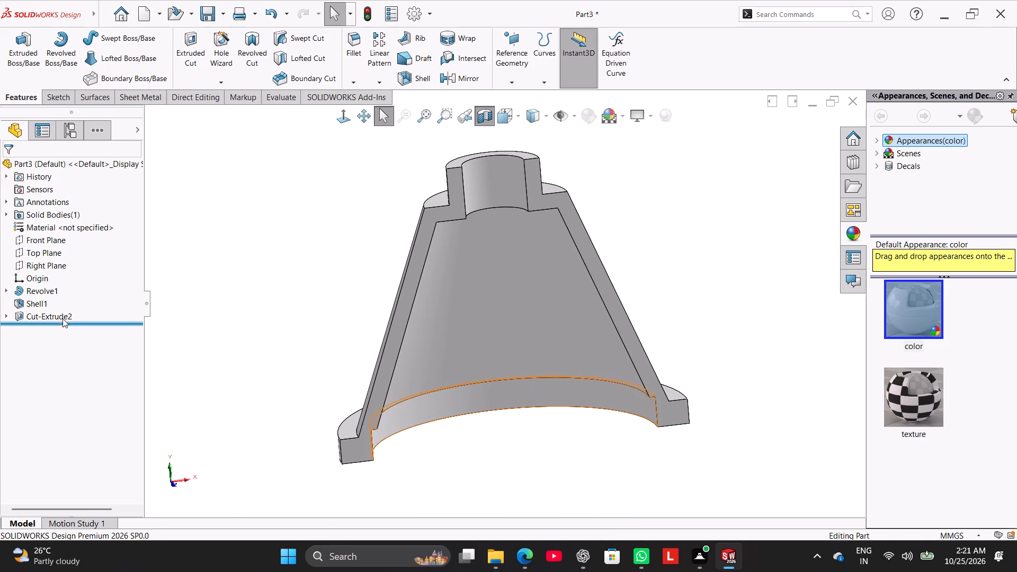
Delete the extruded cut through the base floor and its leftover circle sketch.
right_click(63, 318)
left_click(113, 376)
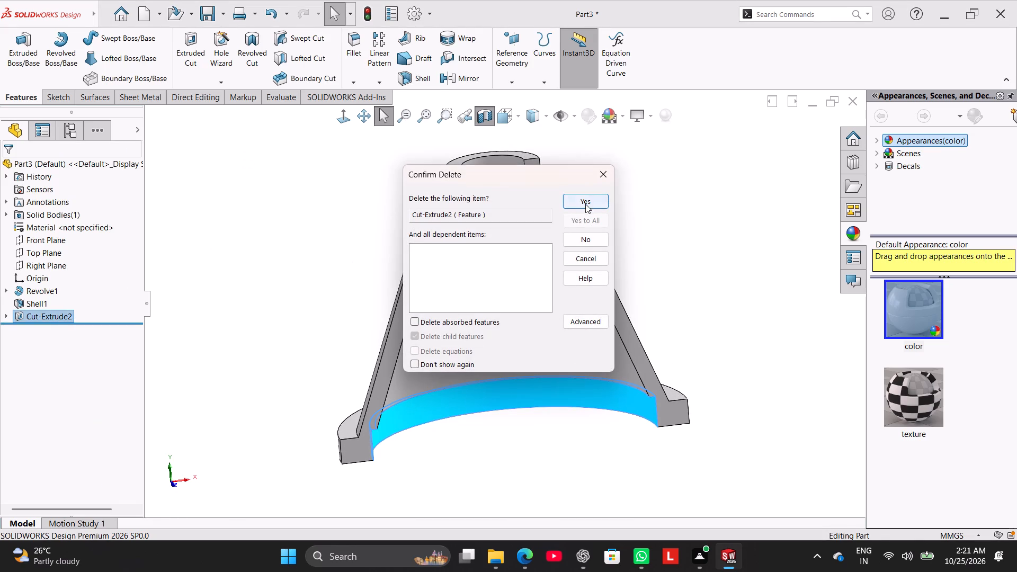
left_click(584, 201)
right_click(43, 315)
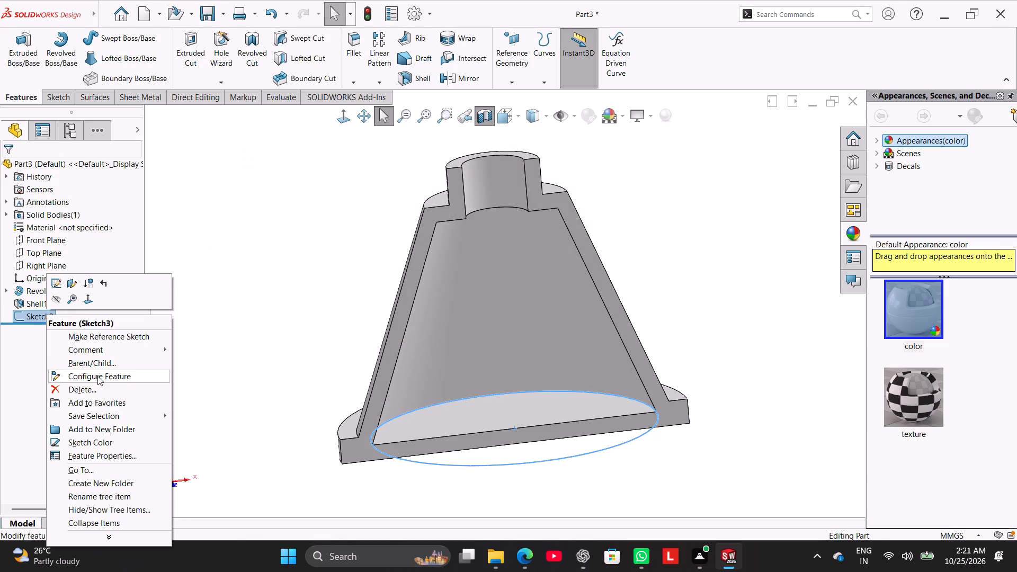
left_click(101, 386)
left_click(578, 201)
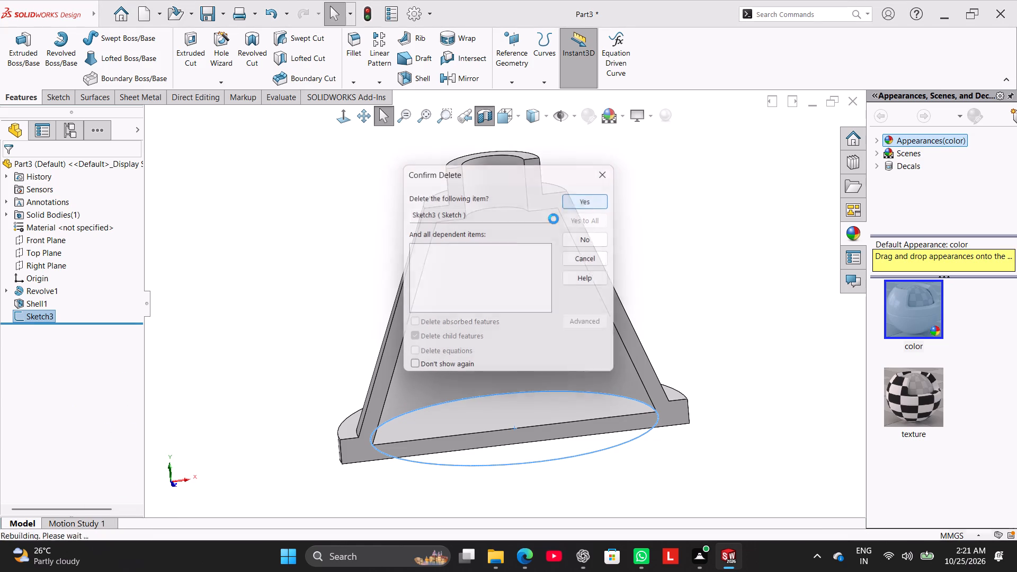
Examine the sectioned part's closed base and inner floor face from several angles.
middle_click_drag(305, 323, 271, 255)
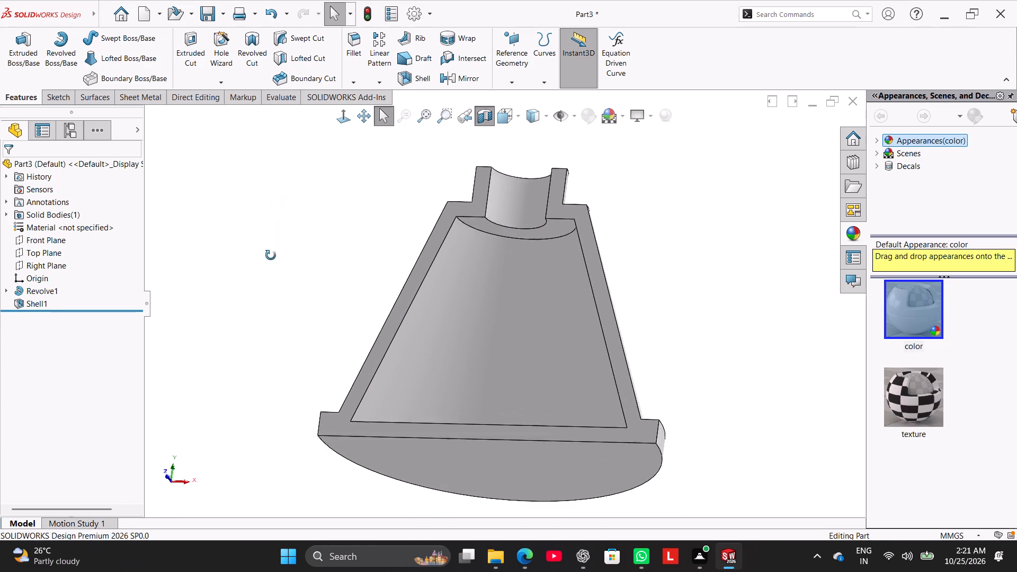
middle_click_drag(271, 255, 279, 386)
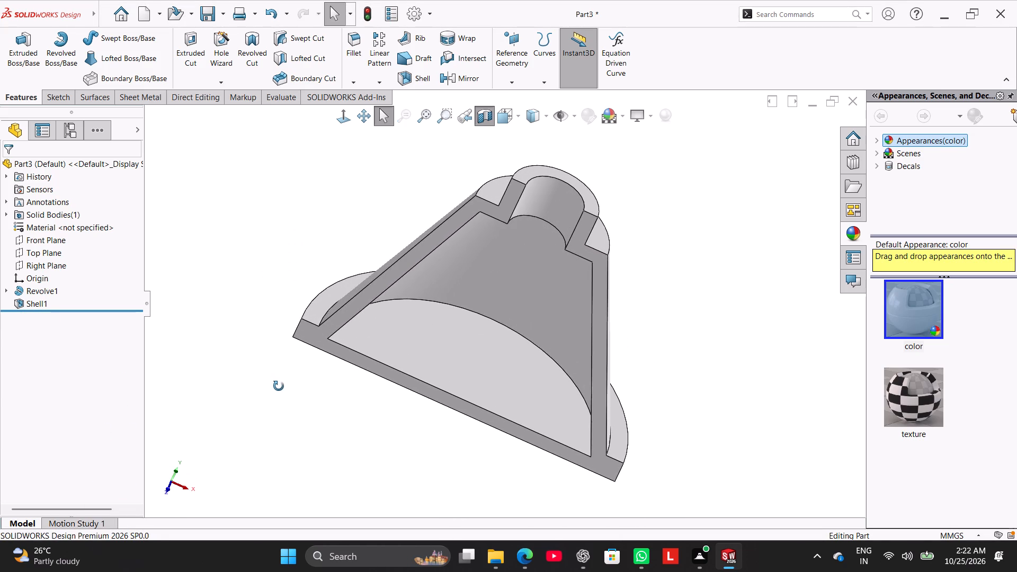
middle_click_drag(279, 386, 248, 432)
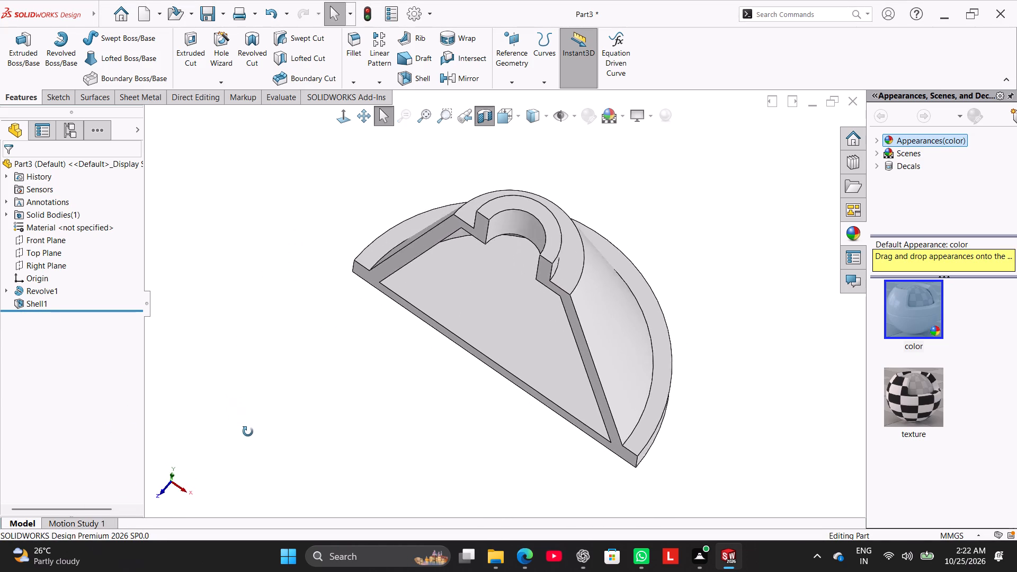
middle_click_drag(248, 432, 246, 373)
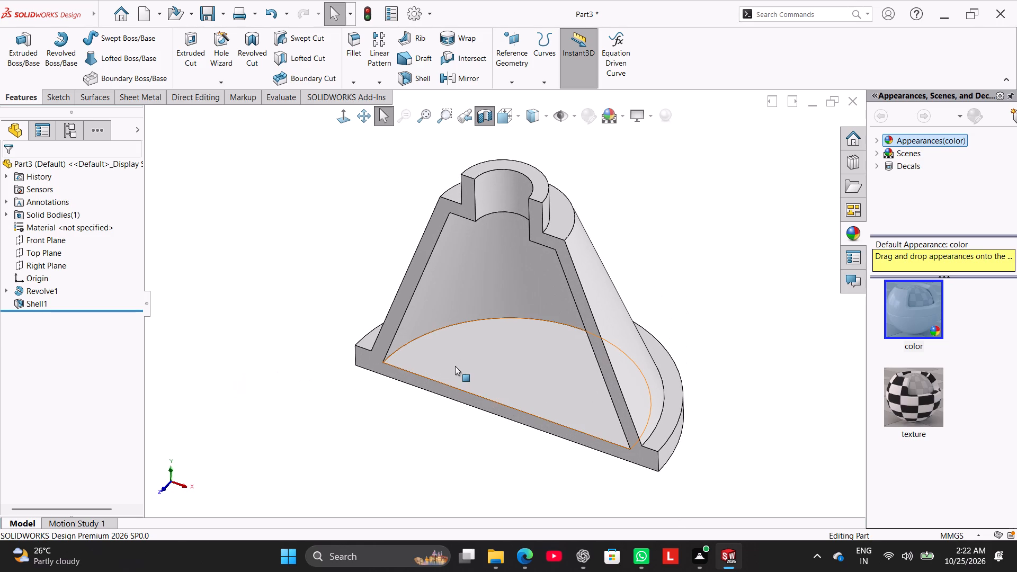
left_click(455, 366)
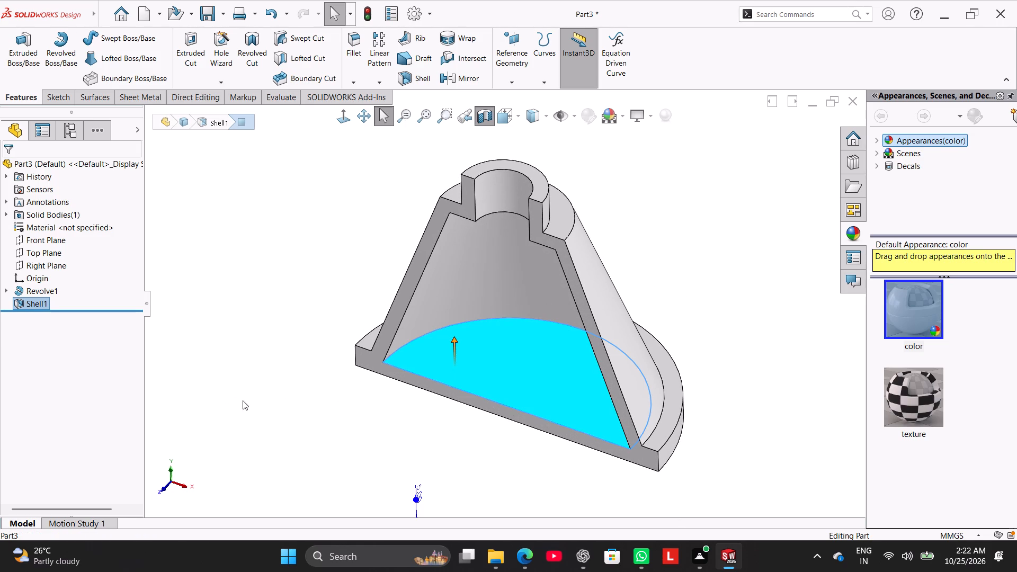
middle_click_drag(229, 386, 231, 421)
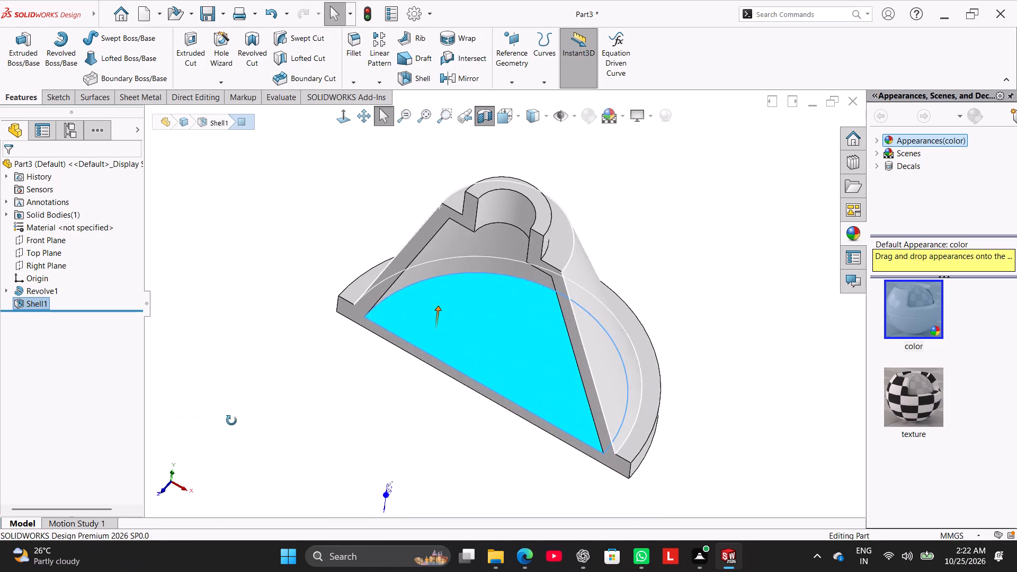
middle_click_drag(231, 421, 251, 392)
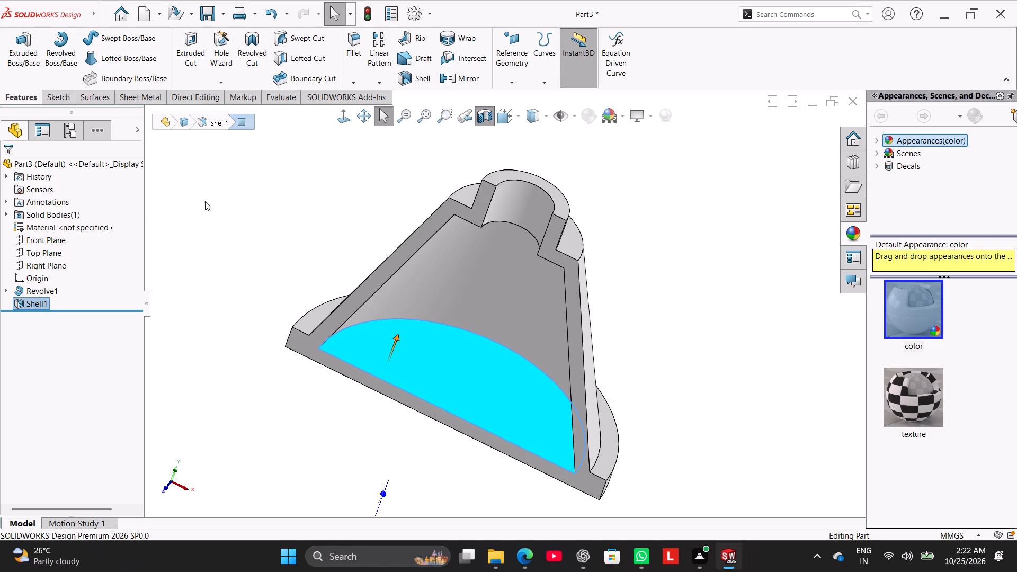
left_click(207, 204)
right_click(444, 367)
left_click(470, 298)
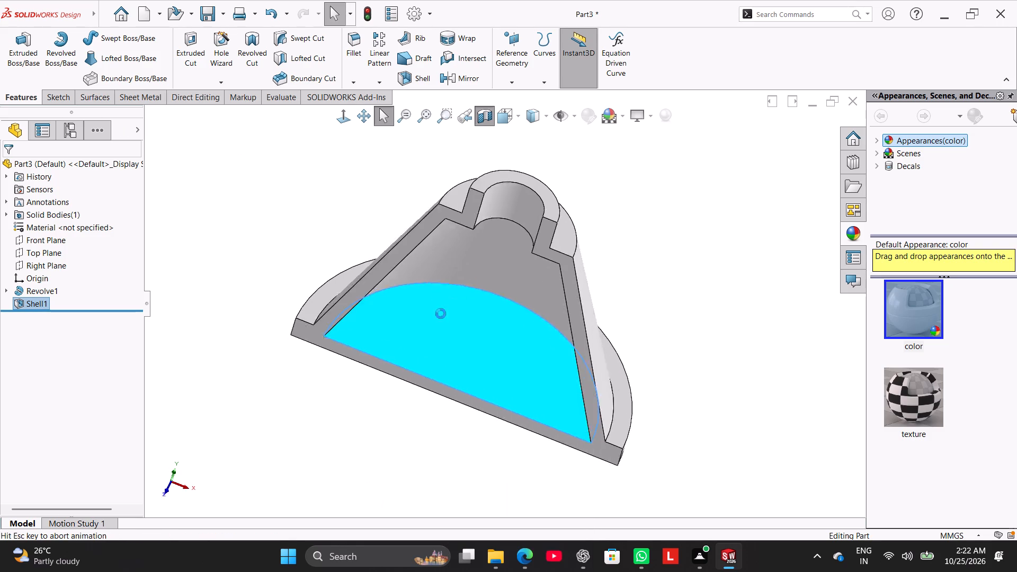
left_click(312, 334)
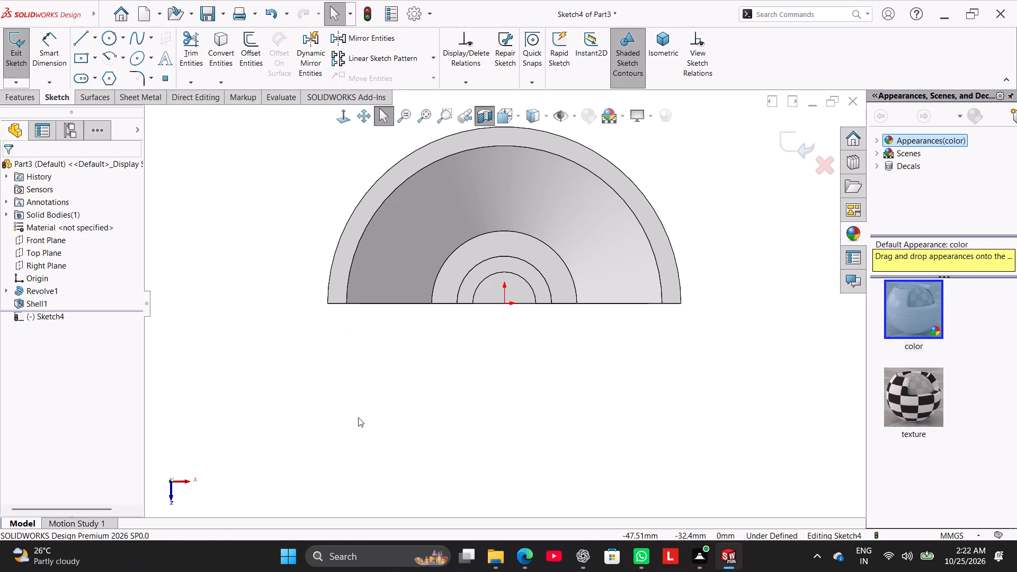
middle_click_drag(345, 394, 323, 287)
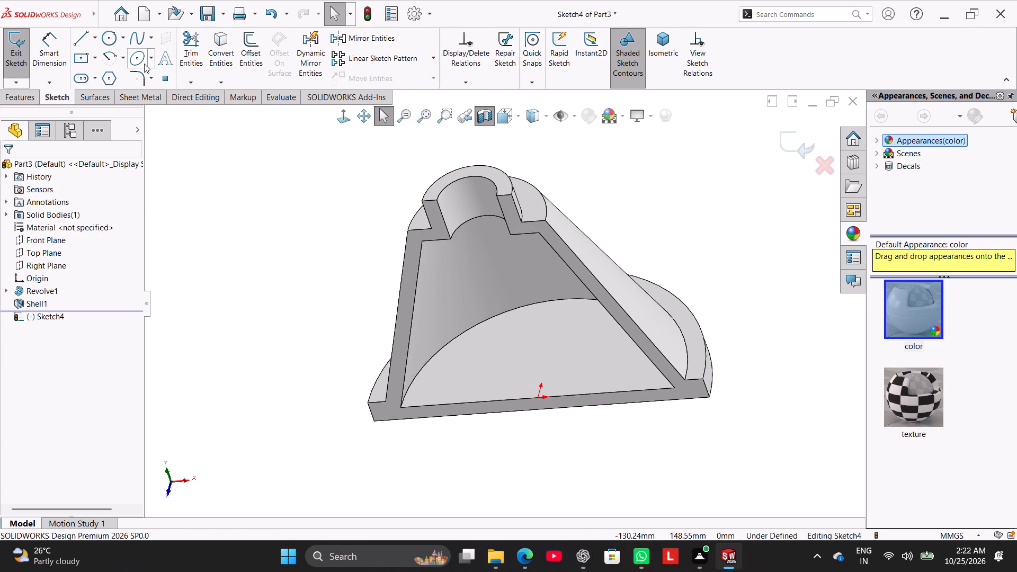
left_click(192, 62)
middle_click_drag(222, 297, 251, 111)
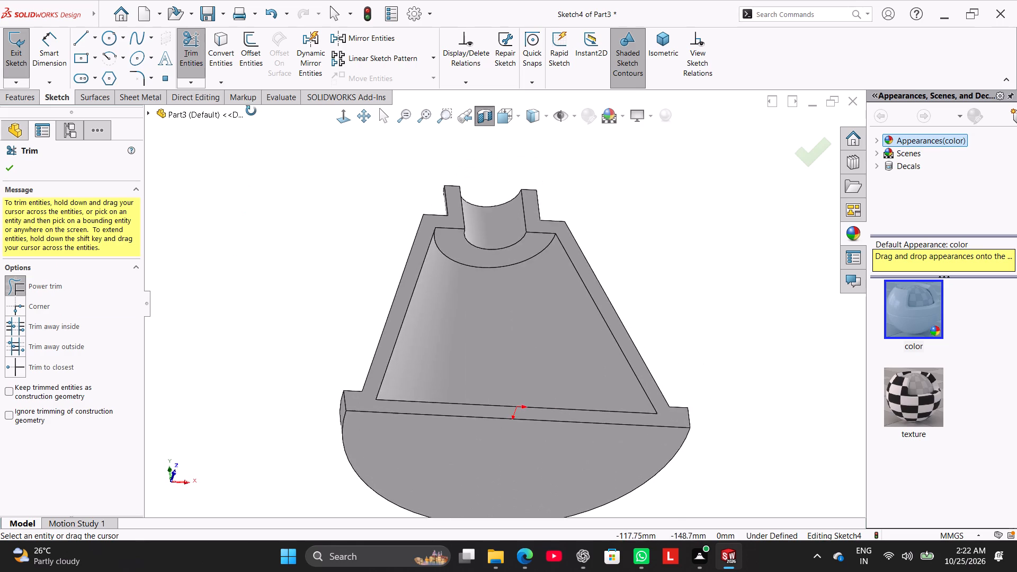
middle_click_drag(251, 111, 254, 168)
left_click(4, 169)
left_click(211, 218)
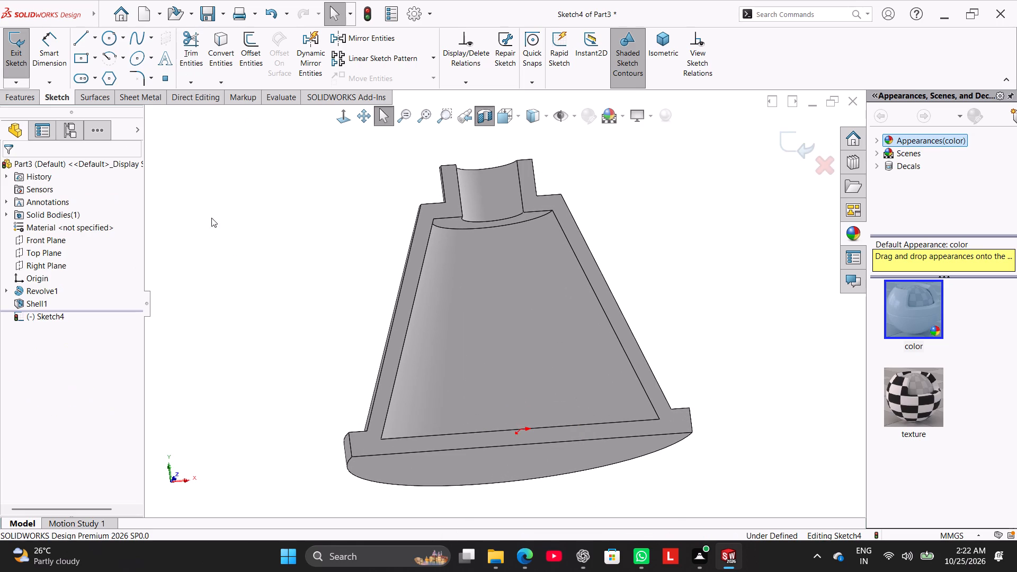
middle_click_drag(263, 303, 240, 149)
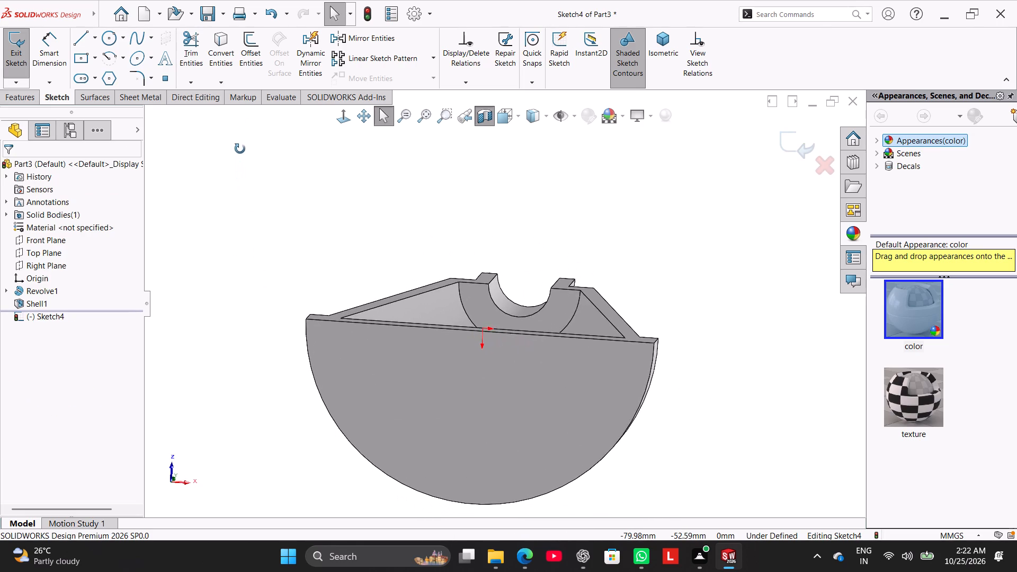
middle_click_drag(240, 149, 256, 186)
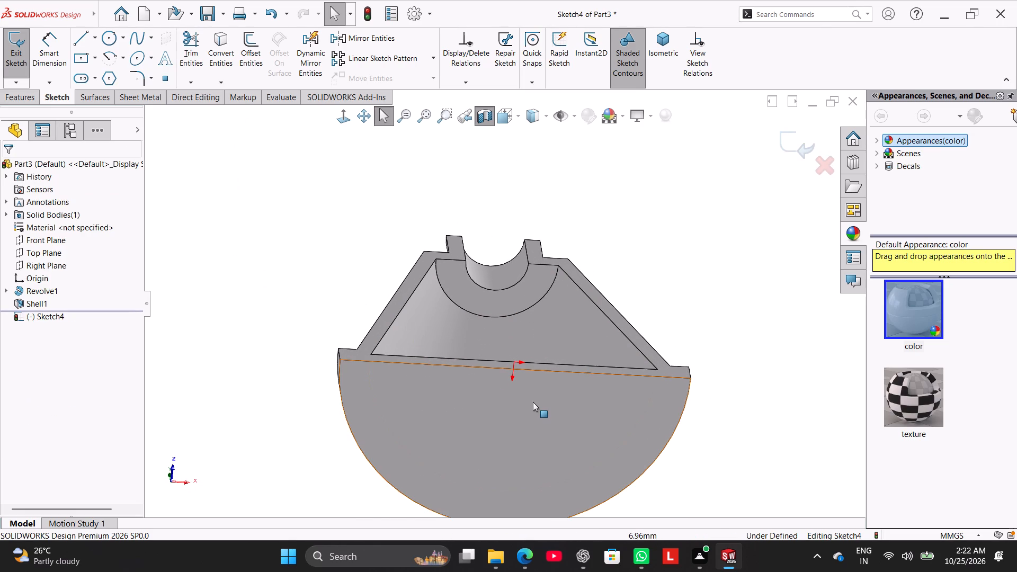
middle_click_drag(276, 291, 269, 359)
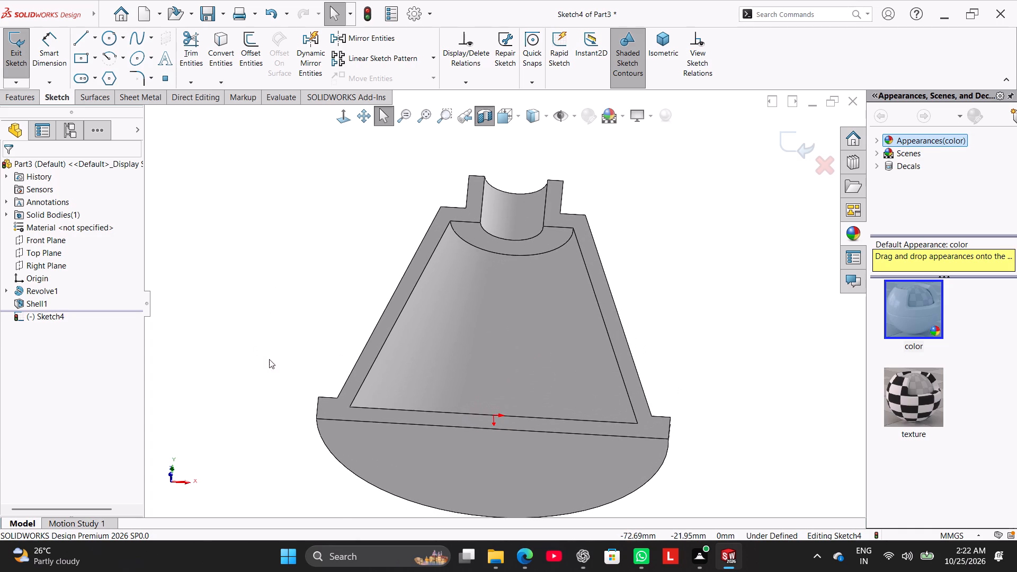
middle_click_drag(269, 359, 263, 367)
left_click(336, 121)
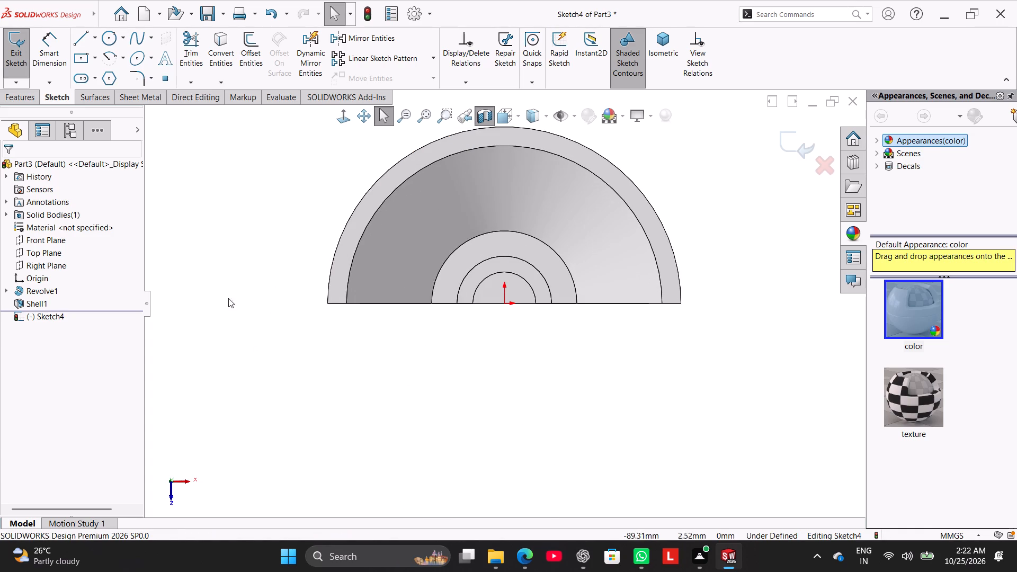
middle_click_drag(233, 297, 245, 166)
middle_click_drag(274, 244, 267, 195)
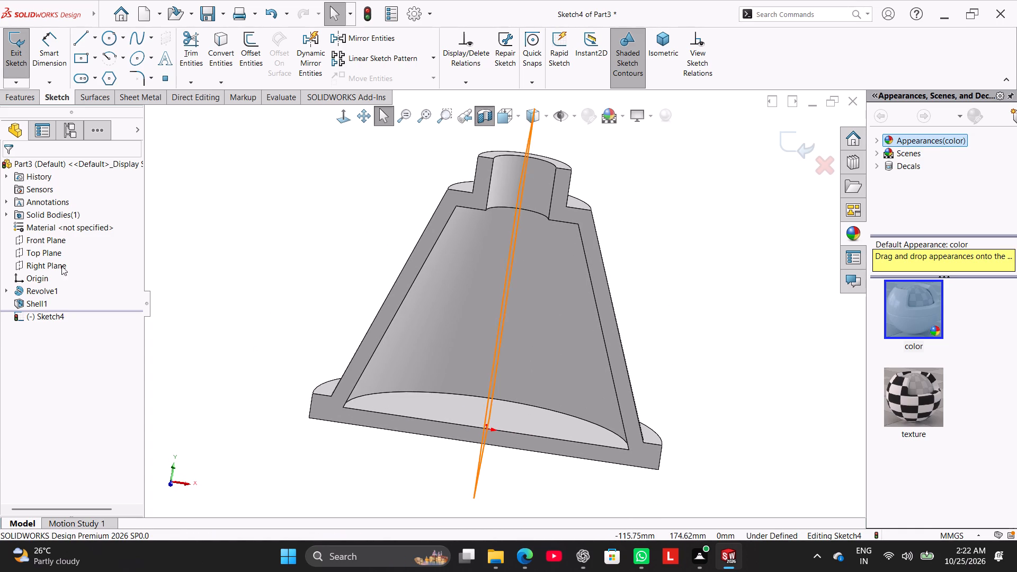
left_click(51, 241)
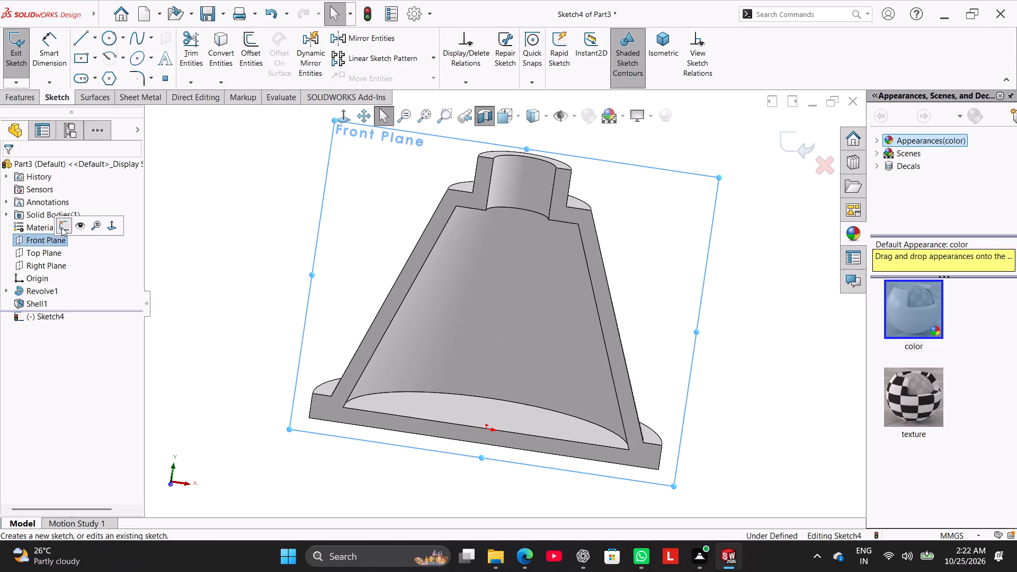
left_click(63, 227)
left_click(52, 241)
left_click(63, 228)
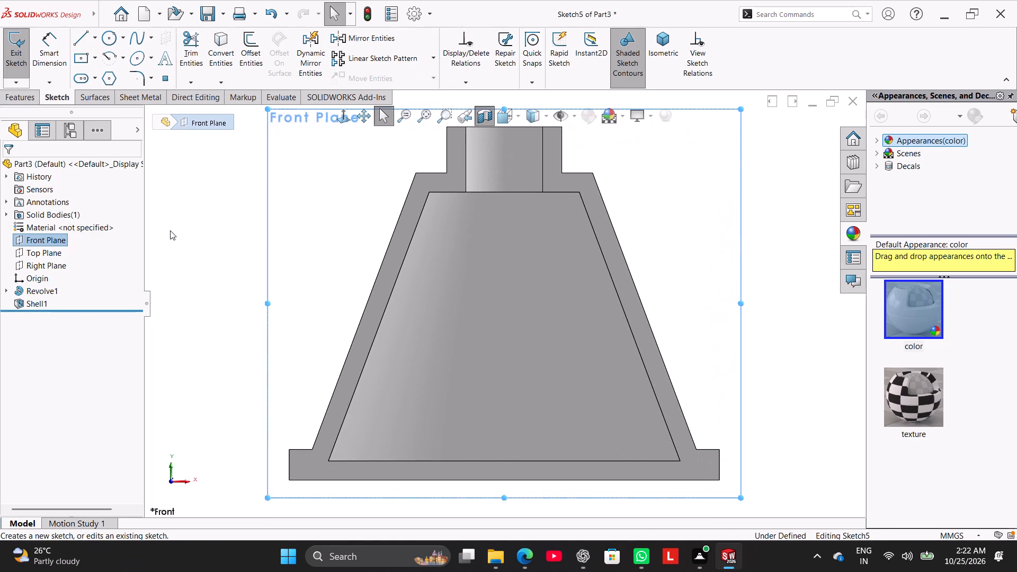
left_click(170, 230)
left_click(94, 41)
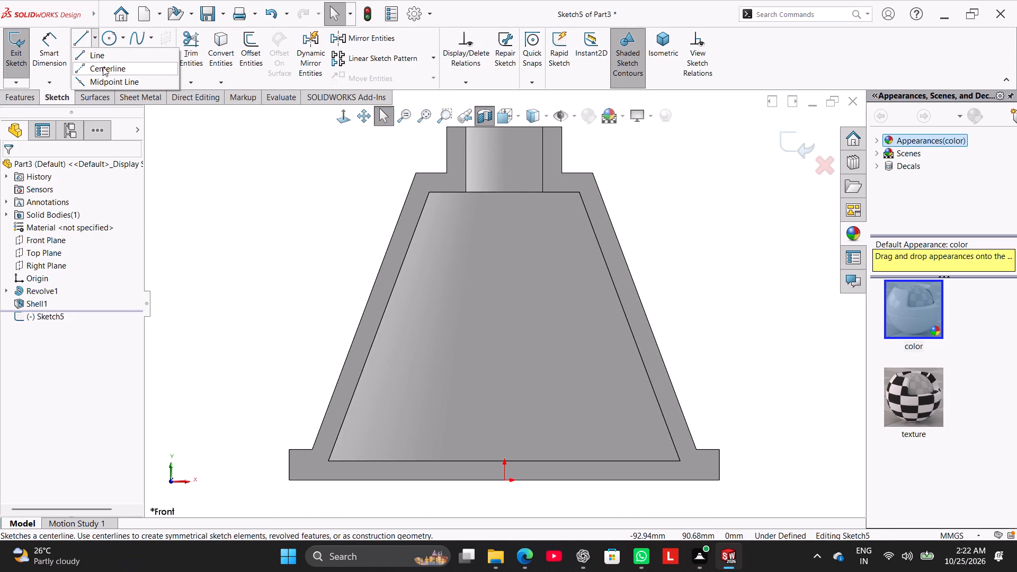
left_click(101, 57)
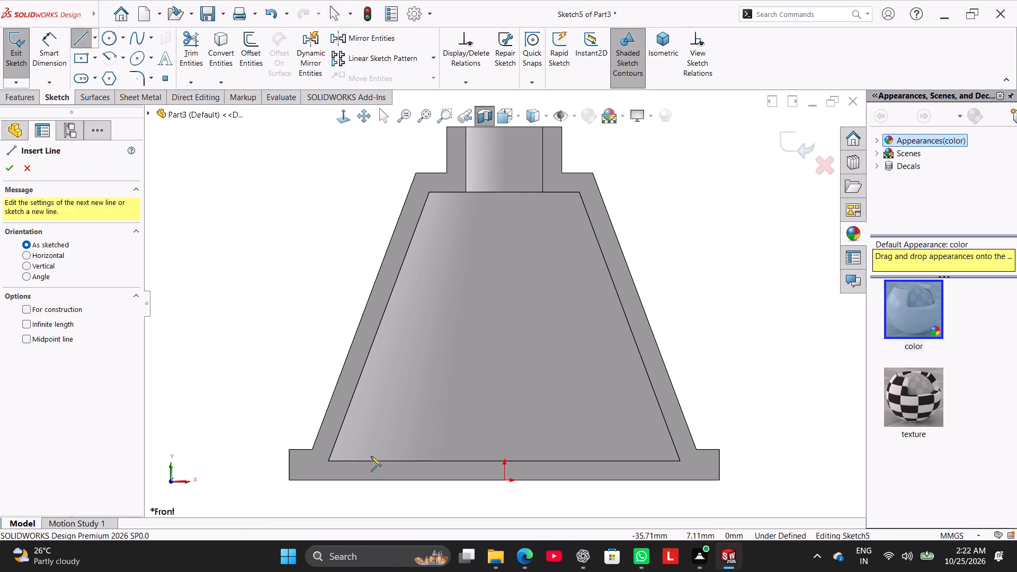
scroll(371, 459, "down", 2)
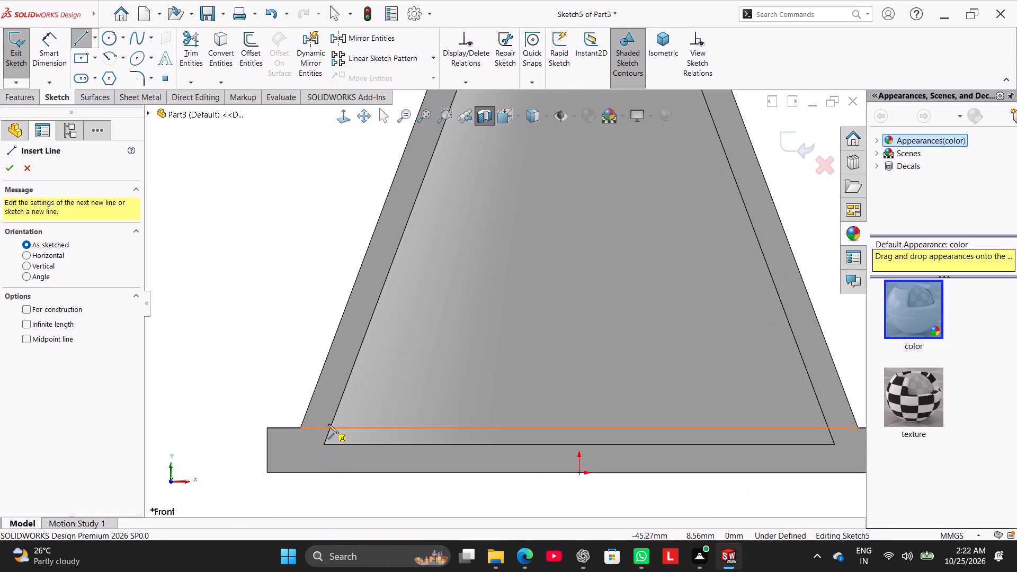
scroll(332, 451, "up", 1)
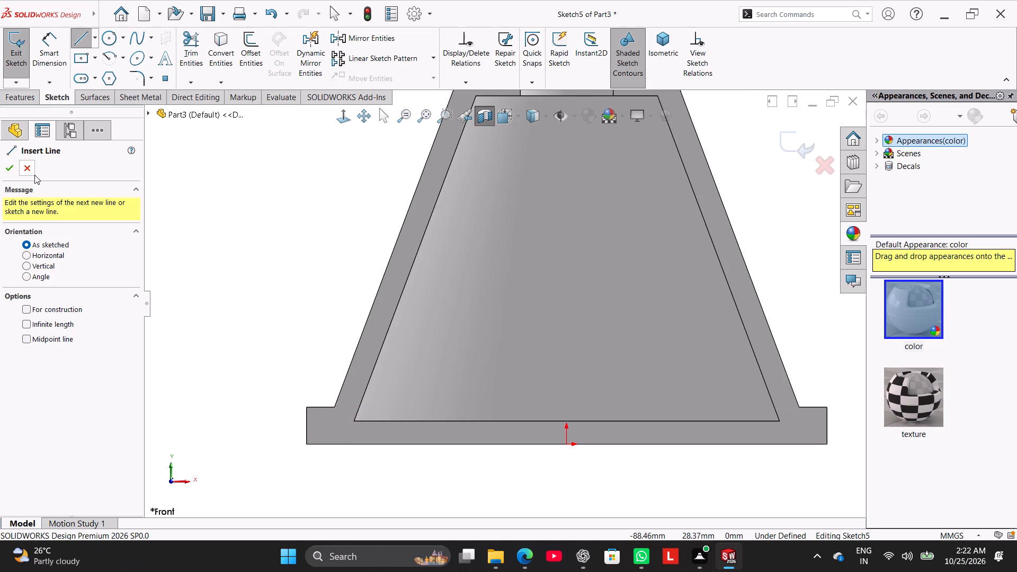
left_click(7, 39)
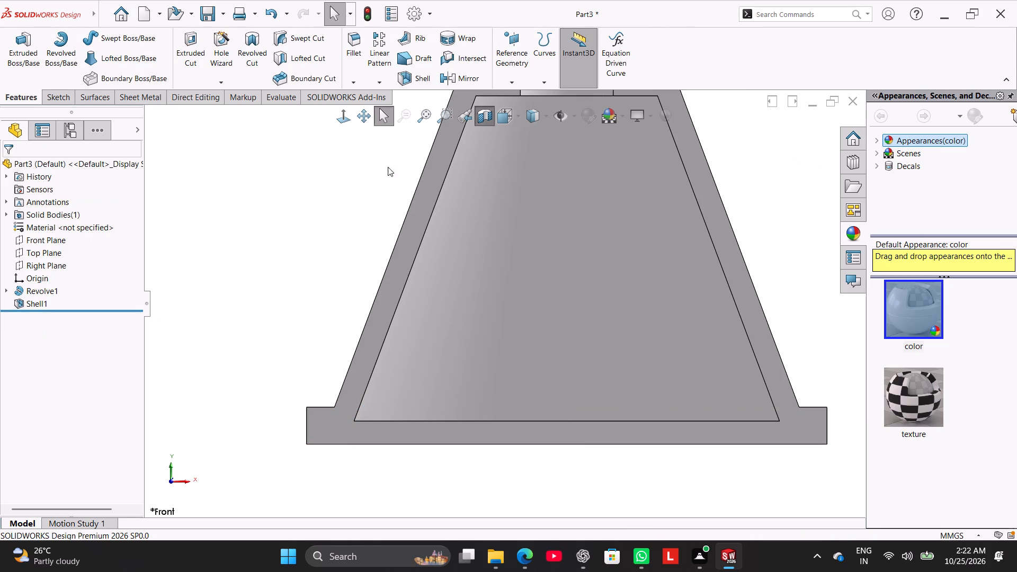
Turn off the section view so the whole part is displayed.
left_click(479, 114)
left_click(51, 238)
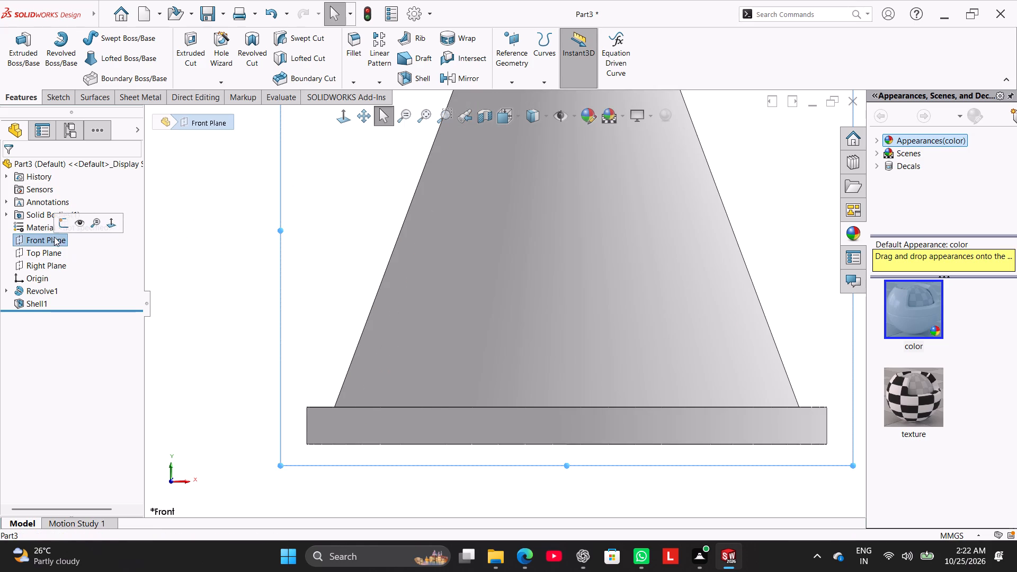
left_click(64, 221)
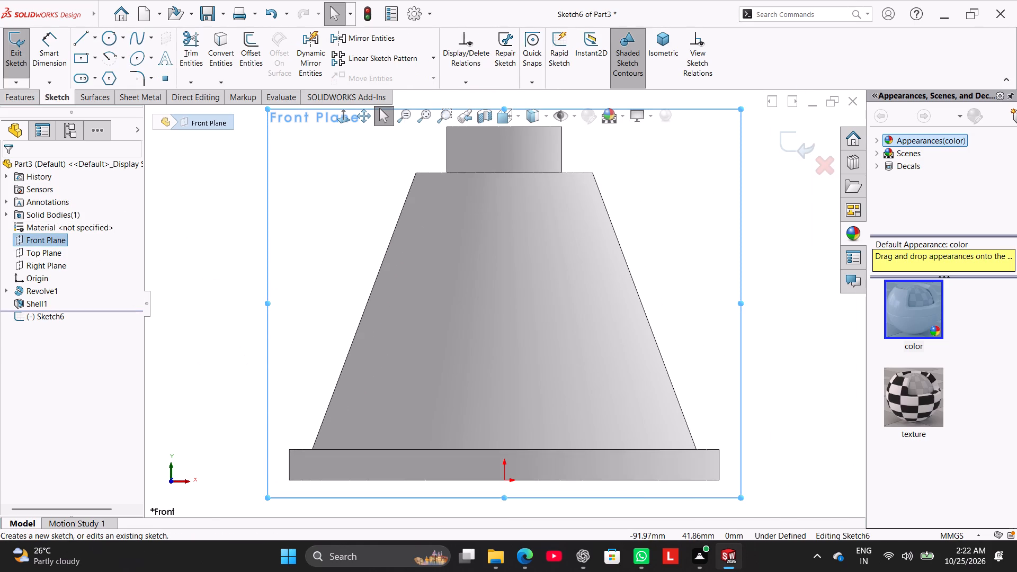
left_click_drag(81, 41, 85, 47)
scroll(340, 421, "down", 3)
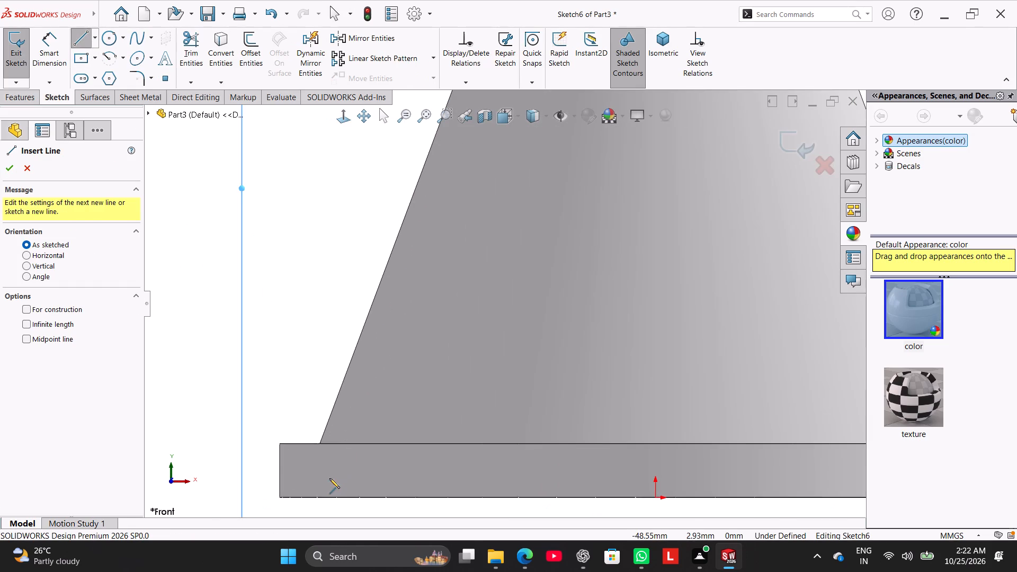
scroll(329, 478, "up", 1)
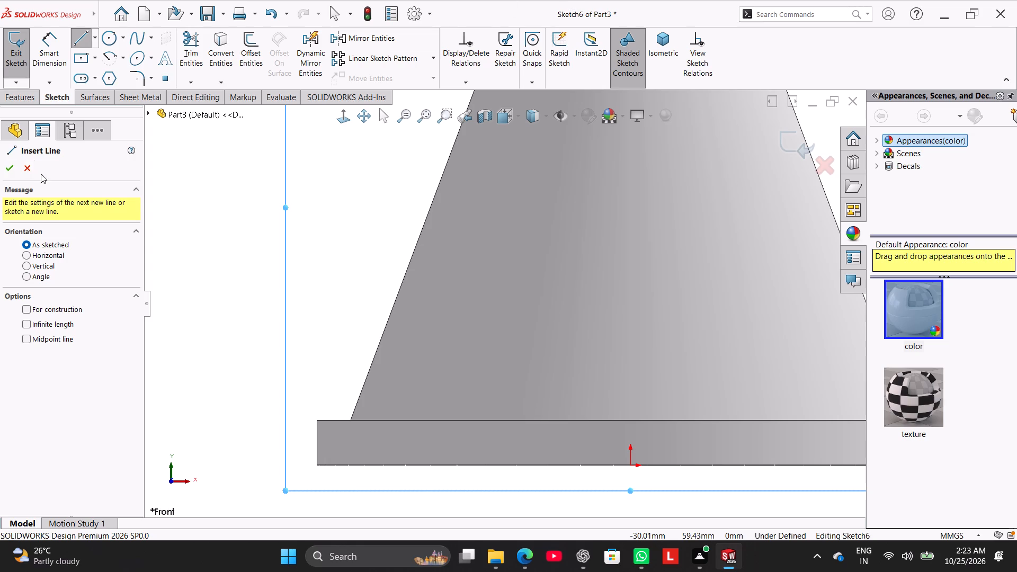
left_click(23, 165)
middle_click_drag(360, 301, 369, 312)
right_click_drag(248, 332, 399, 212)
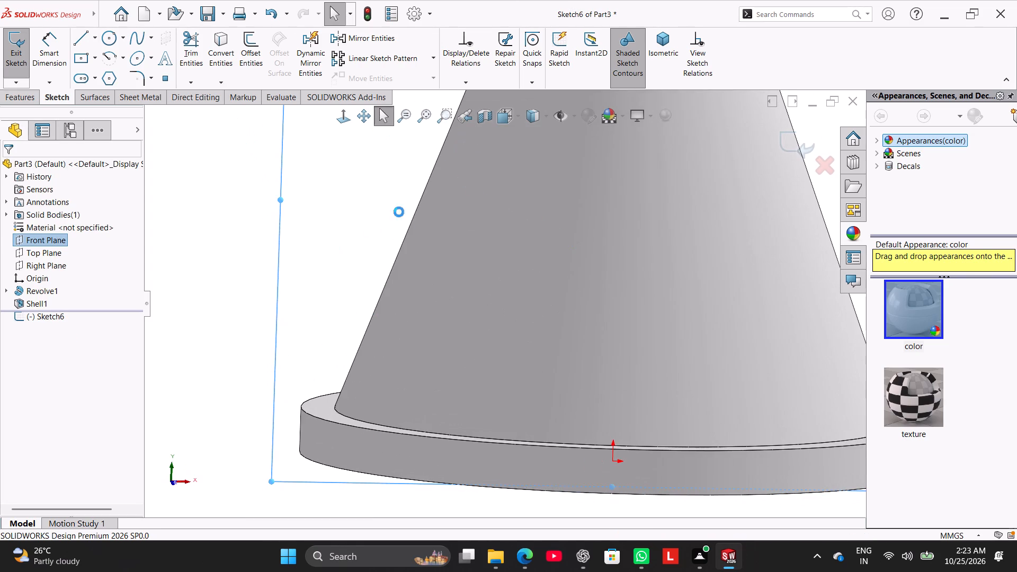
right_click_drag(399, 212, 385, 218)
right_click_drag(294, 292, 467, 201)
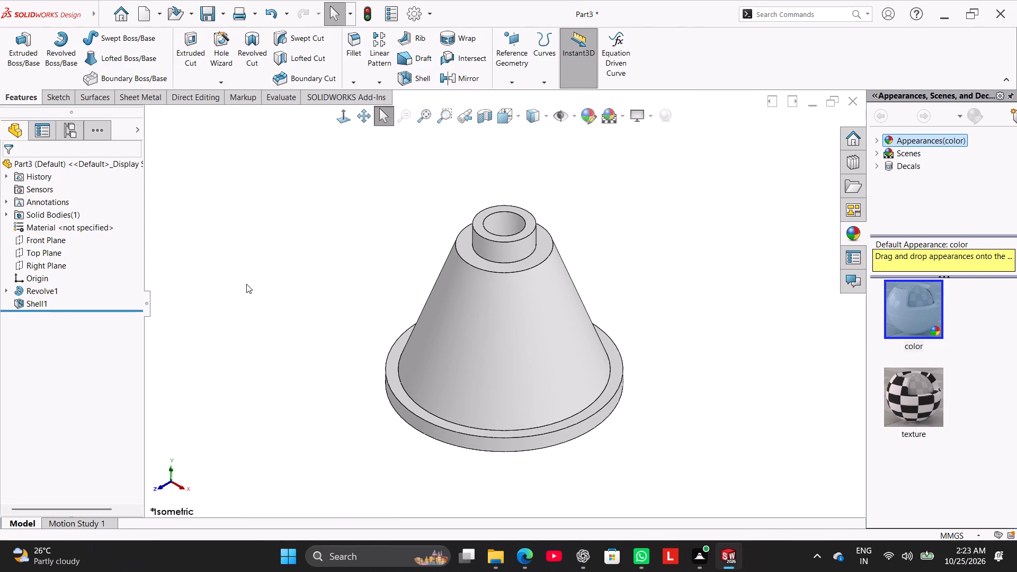
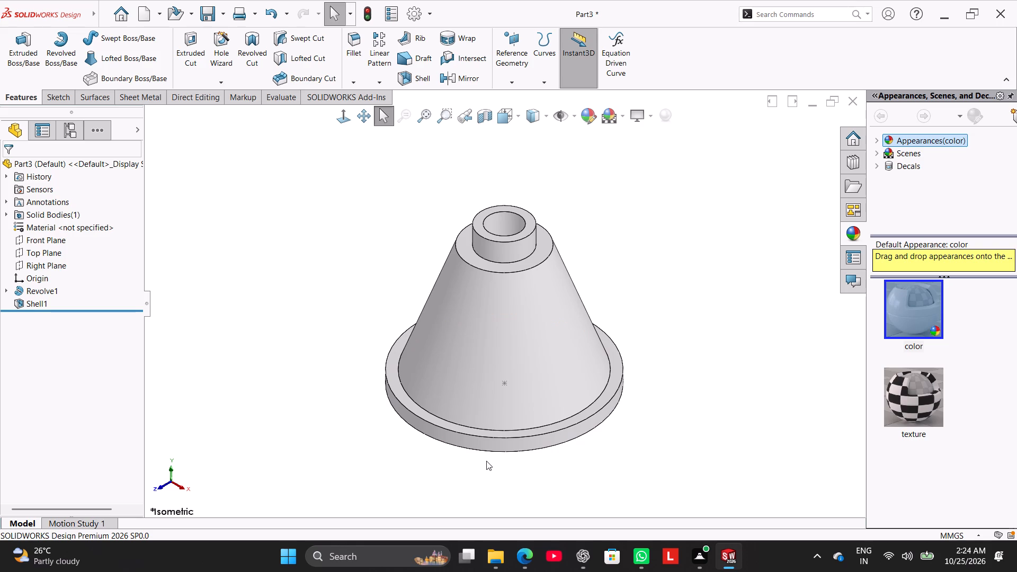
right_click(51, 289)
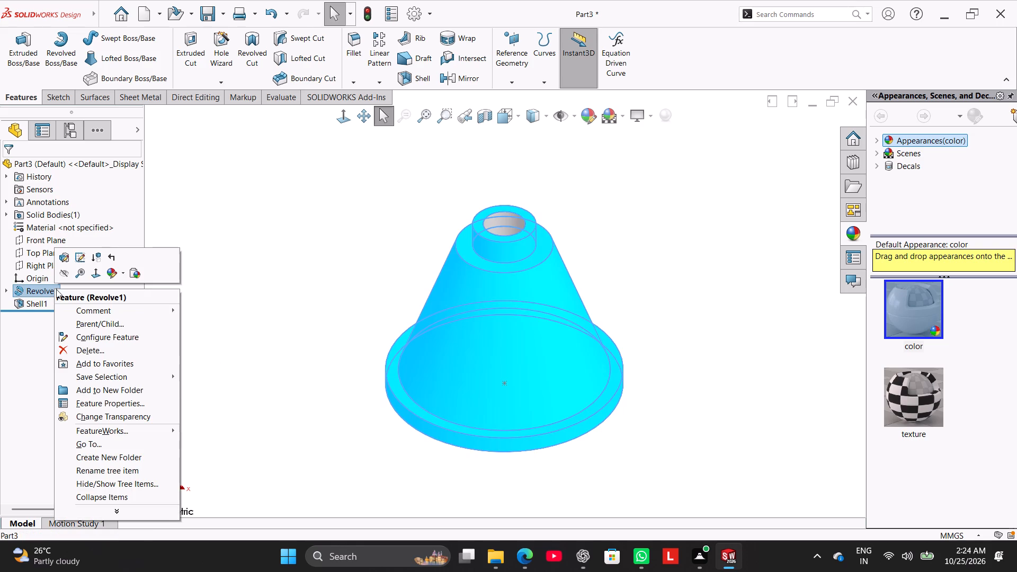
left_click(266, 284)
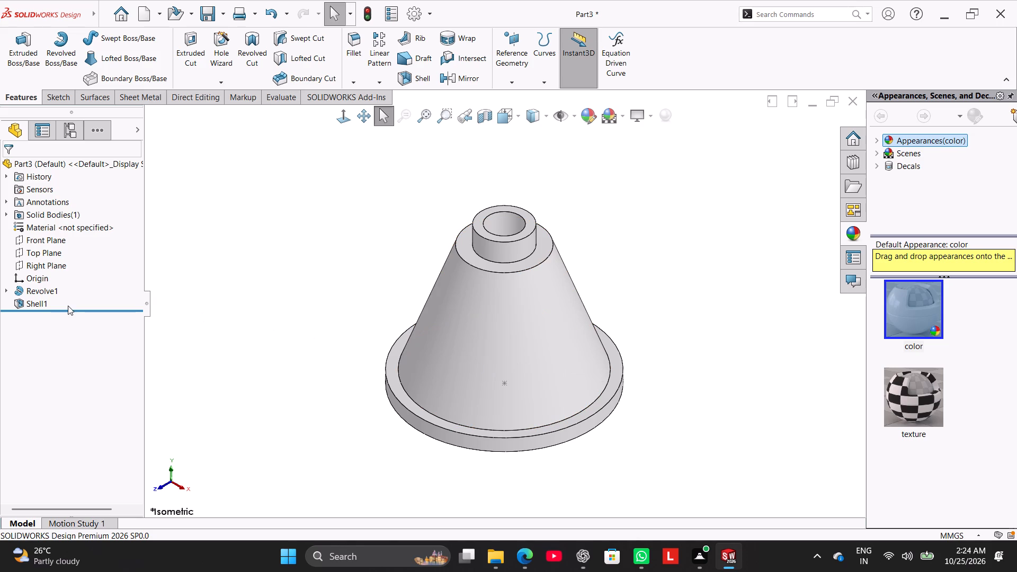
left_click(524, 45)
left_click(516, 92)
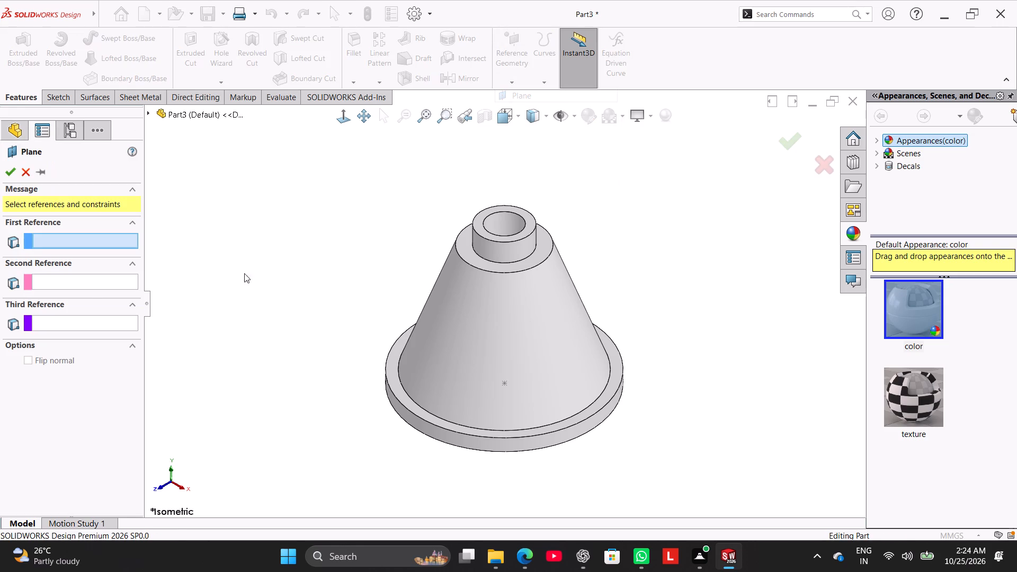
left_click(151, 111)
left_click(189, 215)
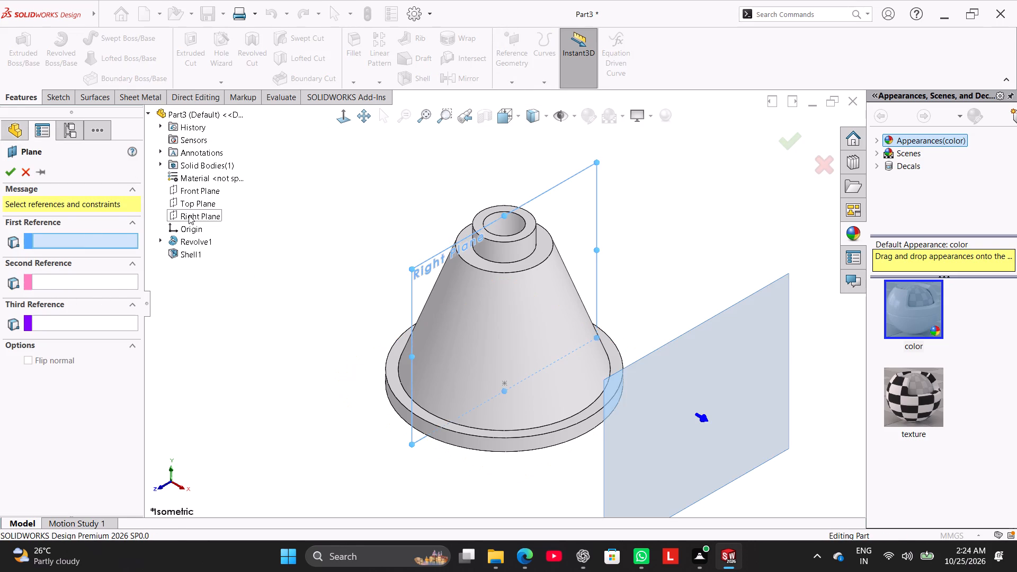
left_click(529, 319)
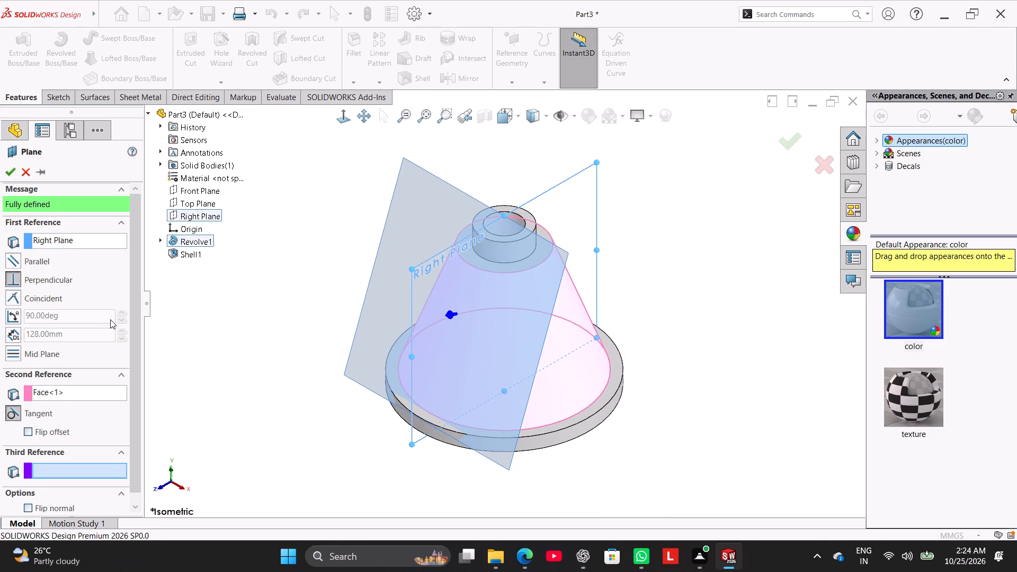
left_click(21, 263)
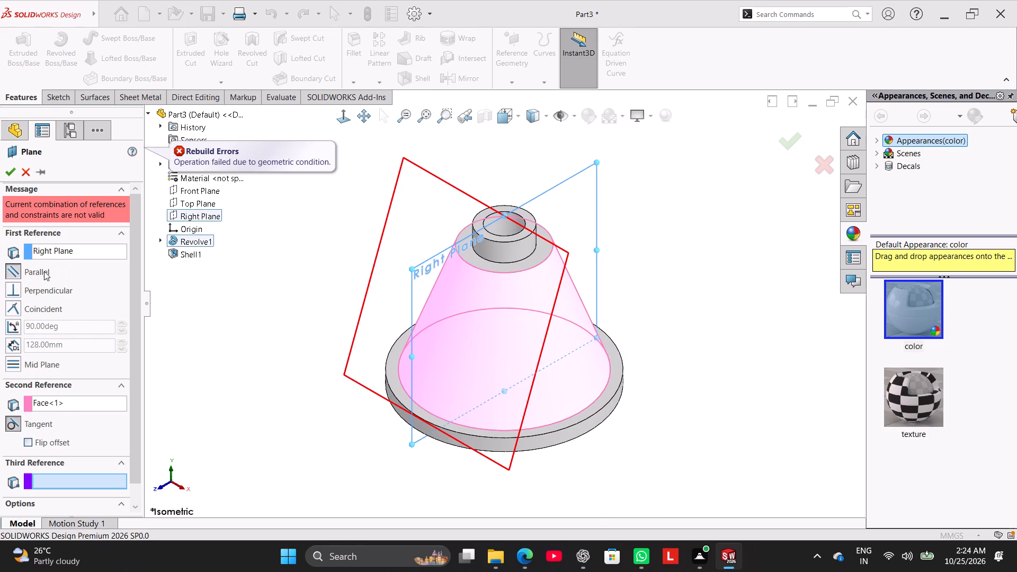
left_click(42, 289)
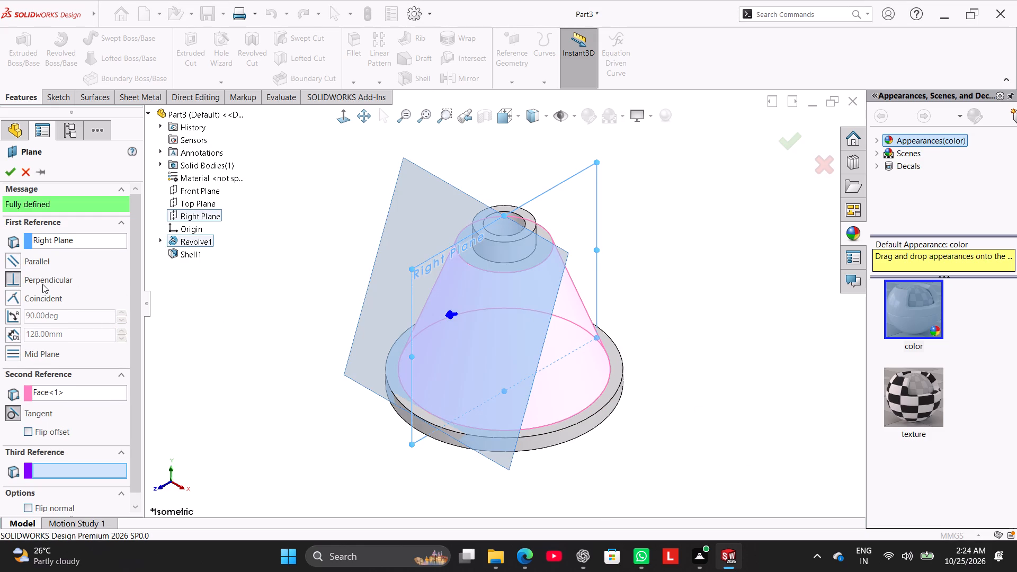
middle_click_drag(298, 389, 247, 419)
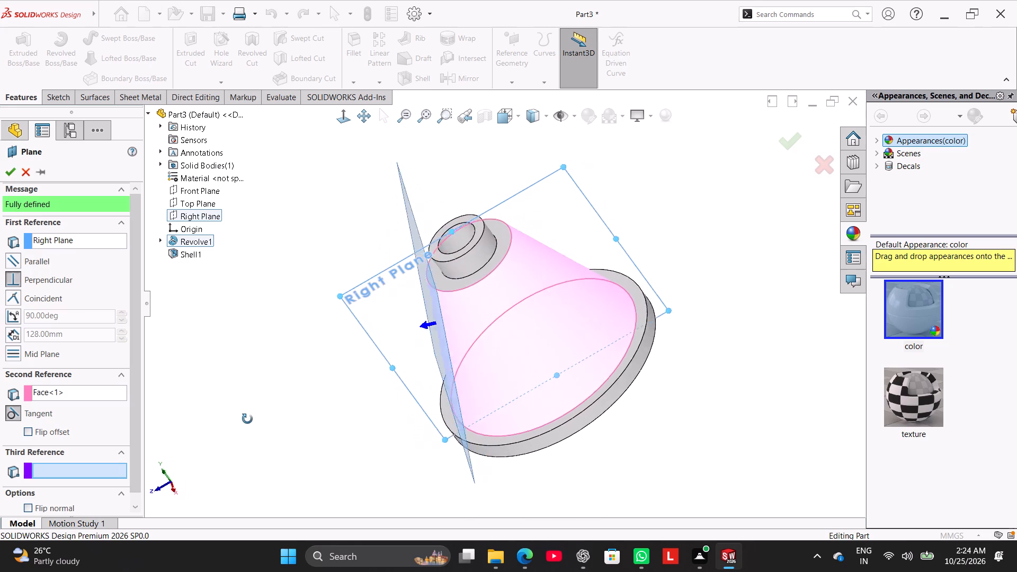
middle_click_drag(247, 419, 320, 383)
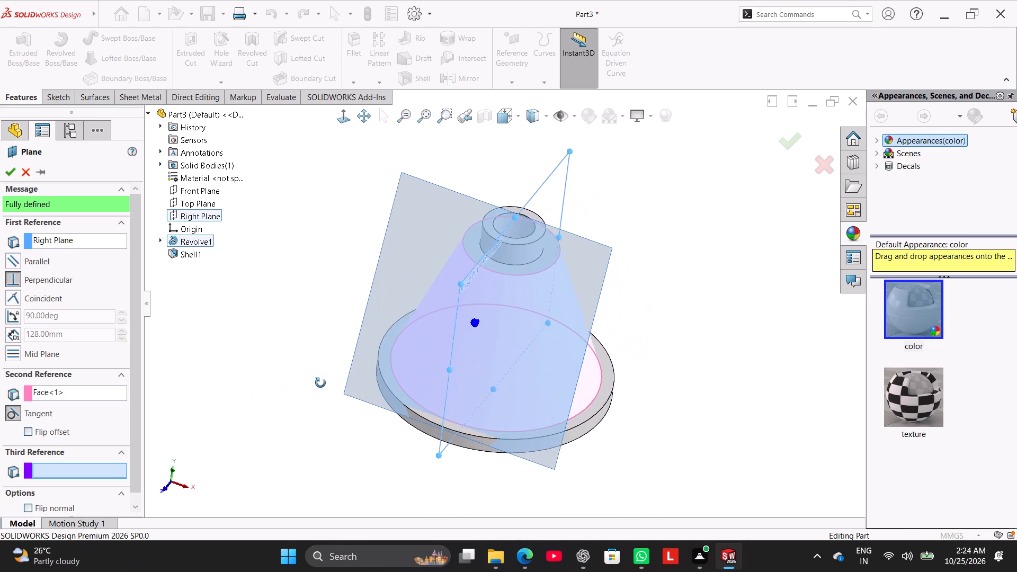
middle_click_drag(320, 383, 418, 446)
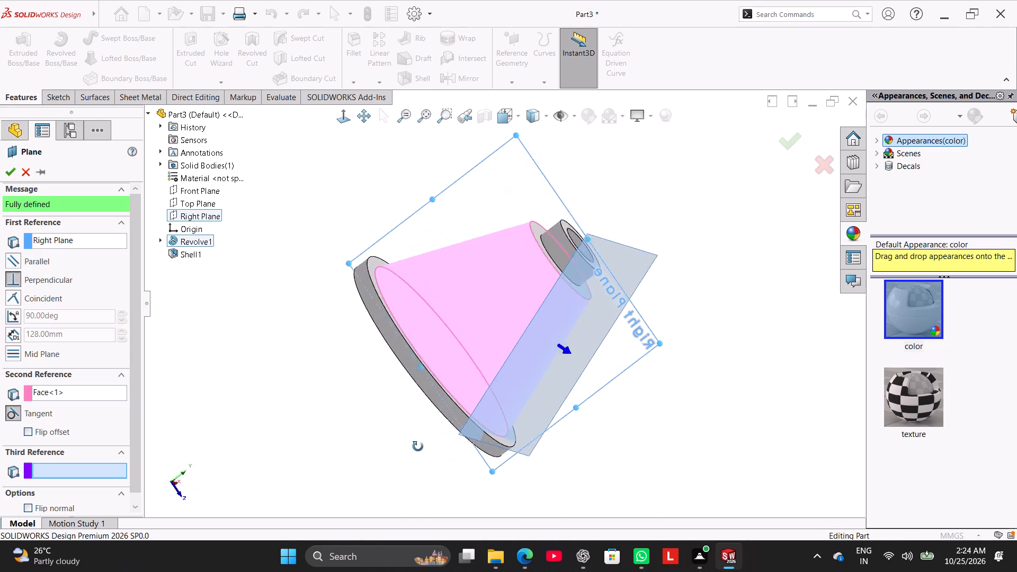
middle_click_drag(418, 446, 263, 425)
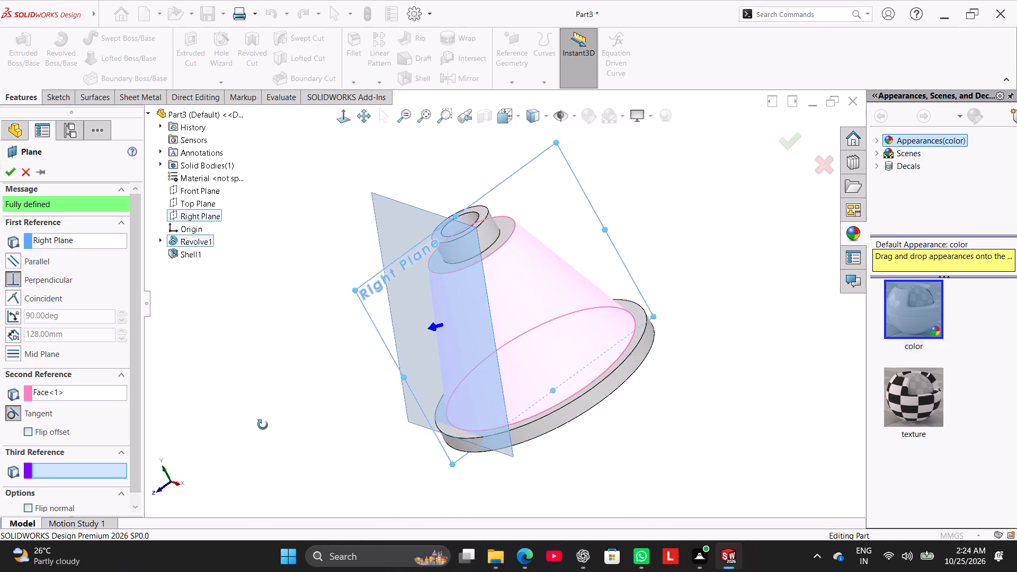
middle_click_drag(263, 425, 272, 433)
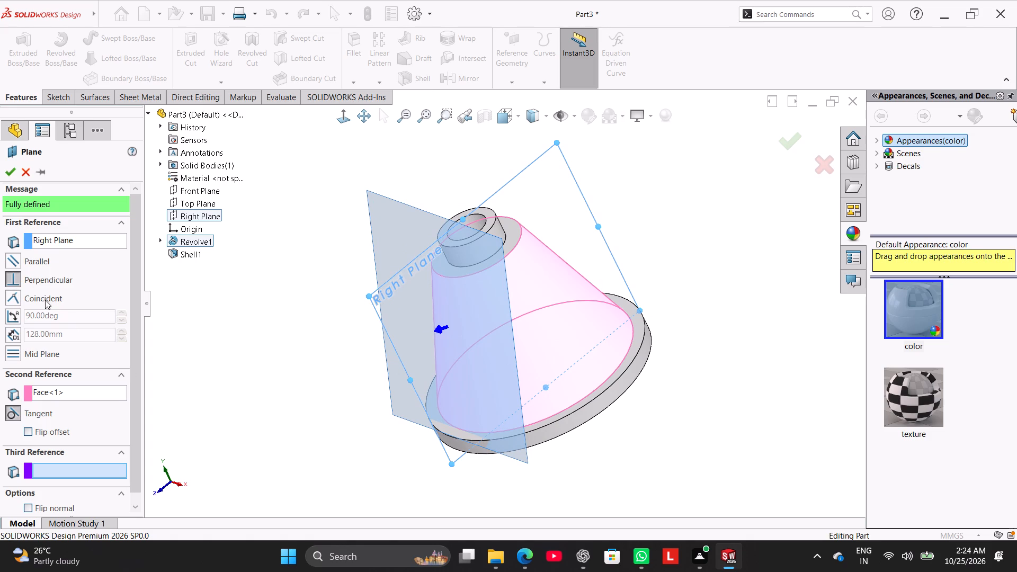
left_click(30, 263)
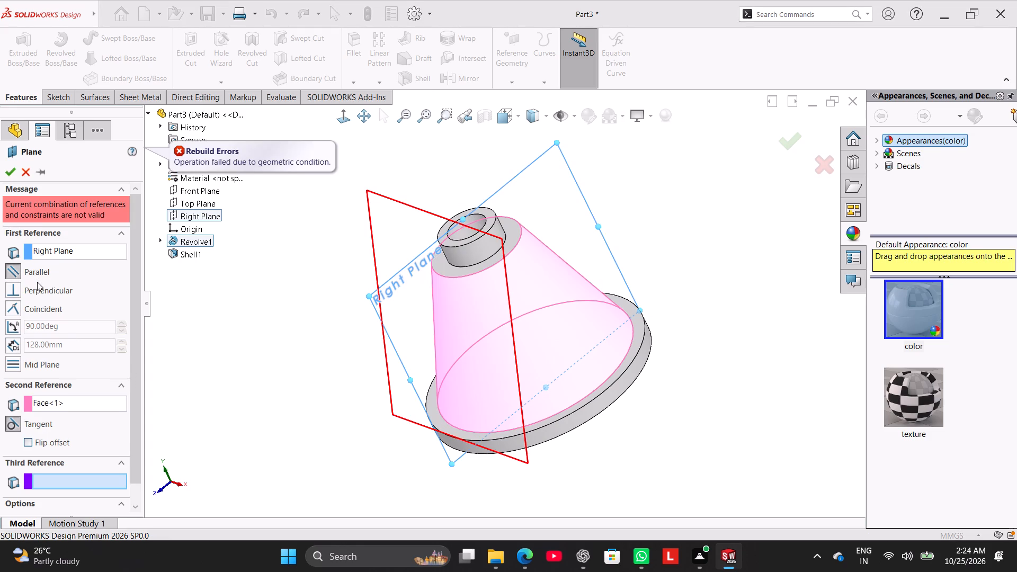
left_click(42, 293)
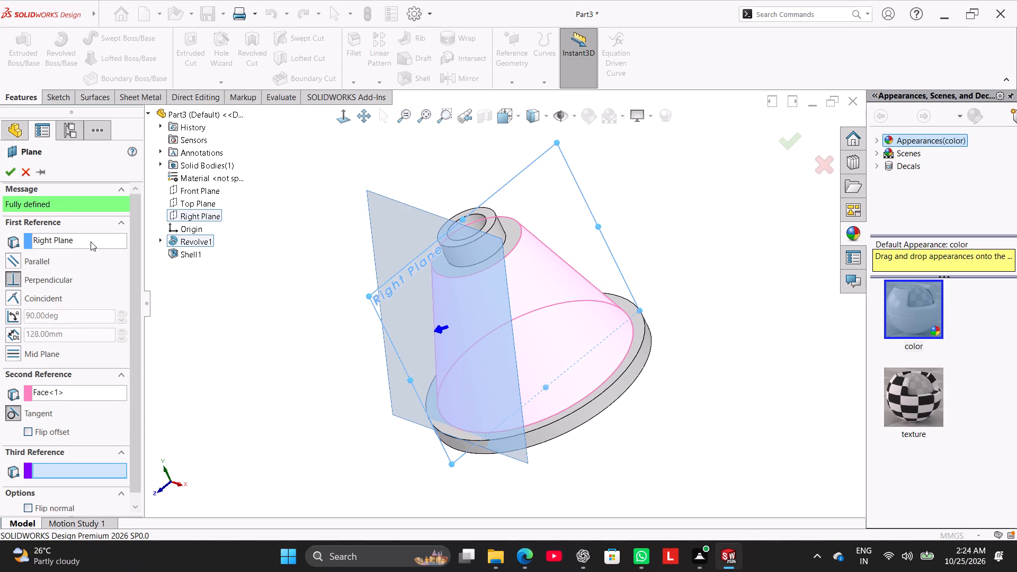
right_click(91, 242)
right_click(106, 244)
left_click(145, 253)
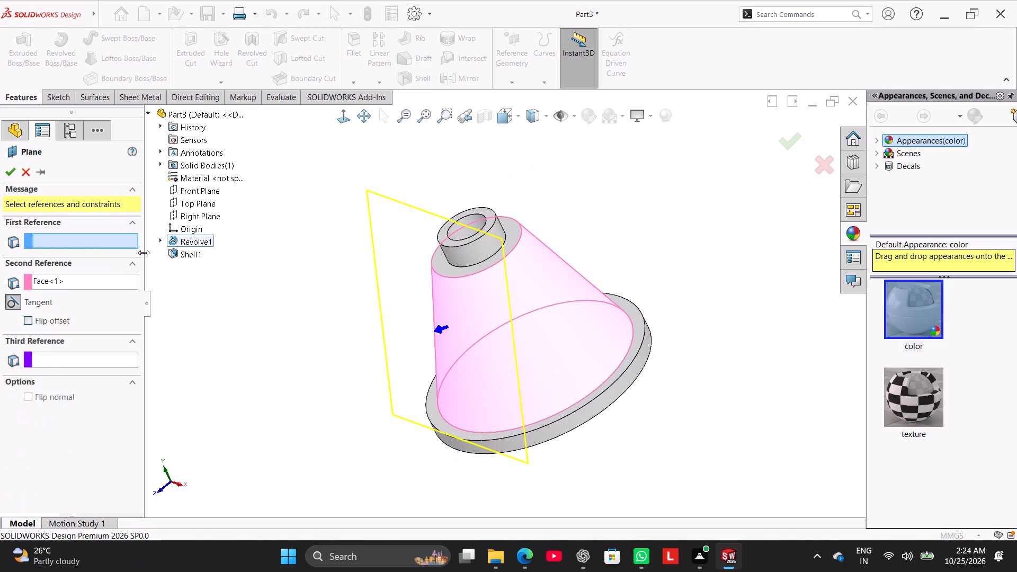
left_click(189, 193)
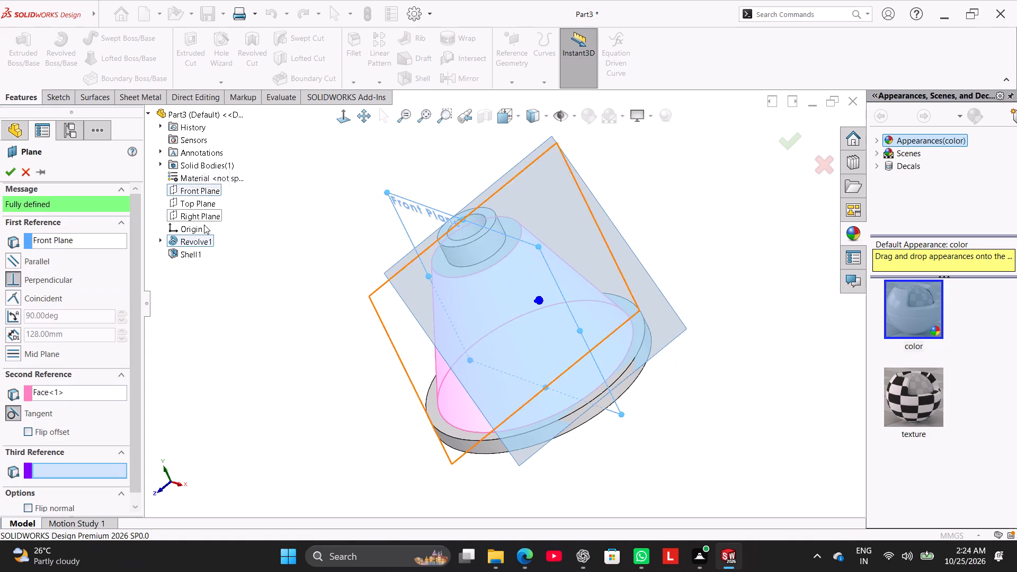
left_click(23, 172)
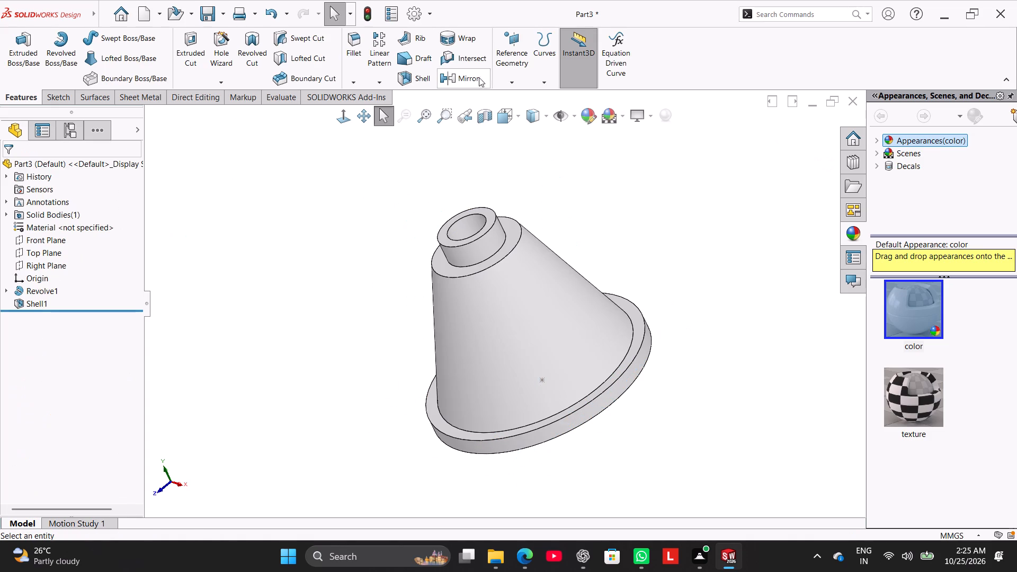
Create a reference plane perpendicular to the Front Plane and tangent to the outer conical face.
left_click(506, 53)
left_click(520, 49)
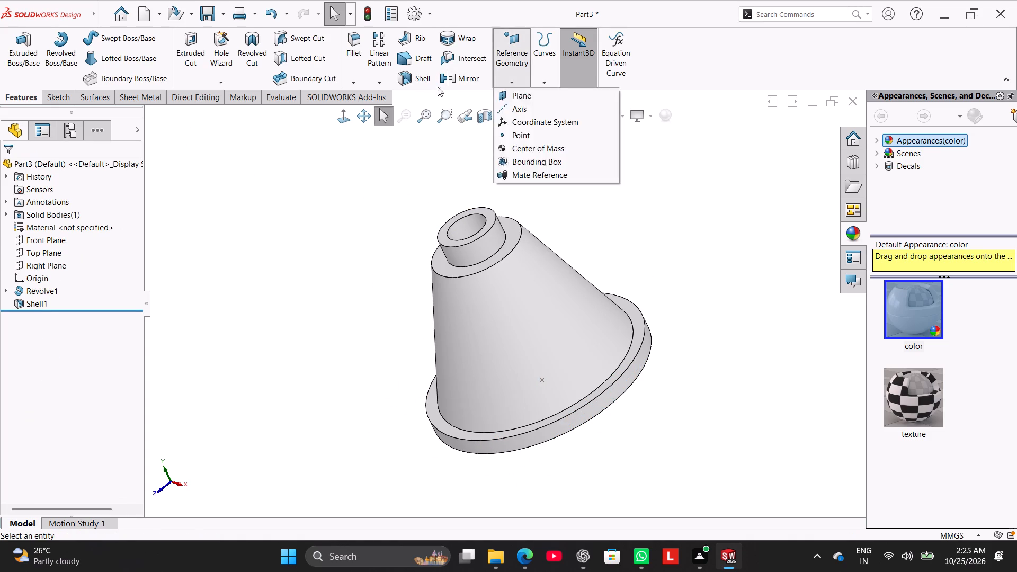
left_click(503, 48)
left_click(523, 93)
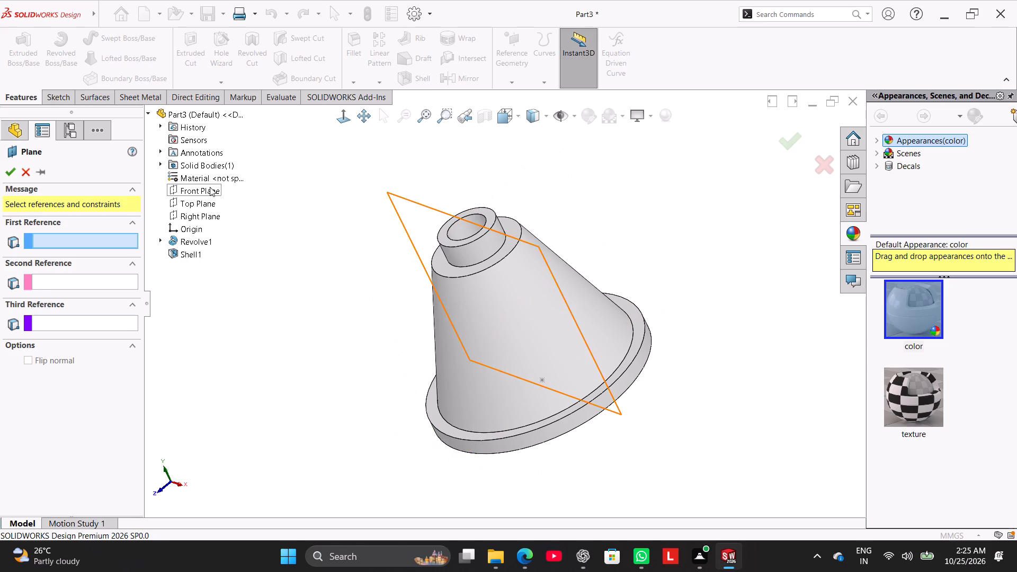
left_click(210, 187)
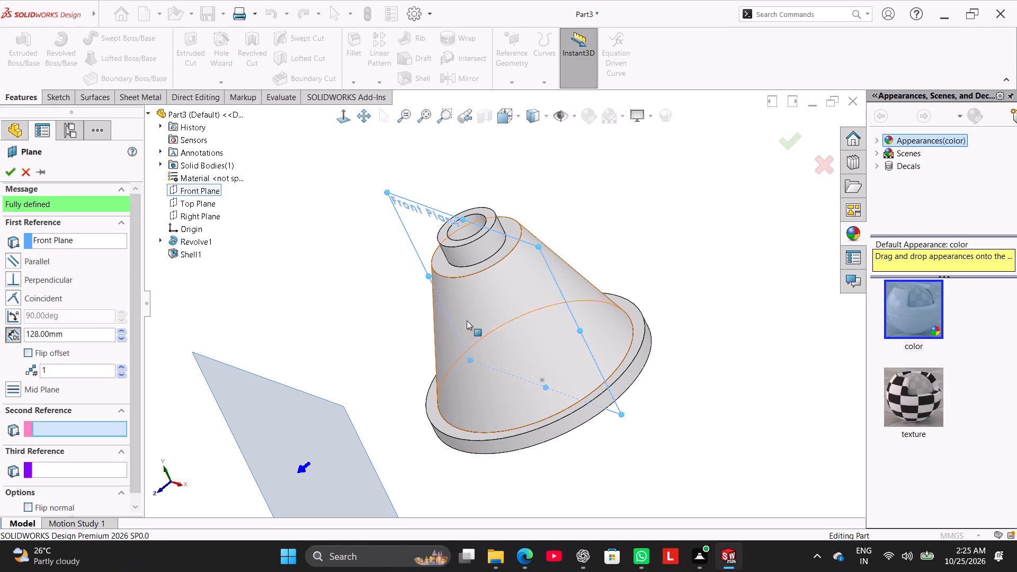
left_click(532, 303)
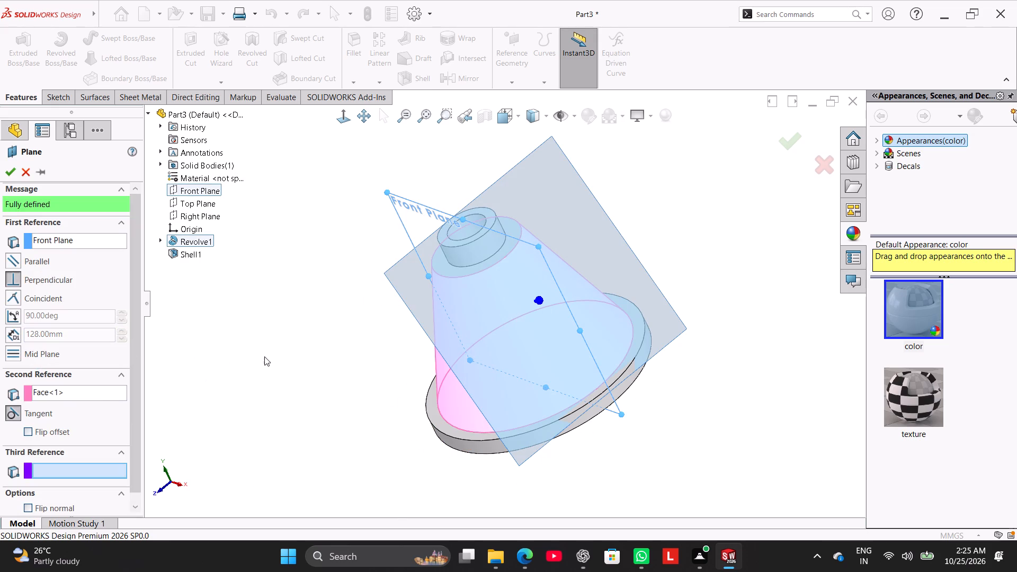
middle_click_drag(267, 354, 294, 299)
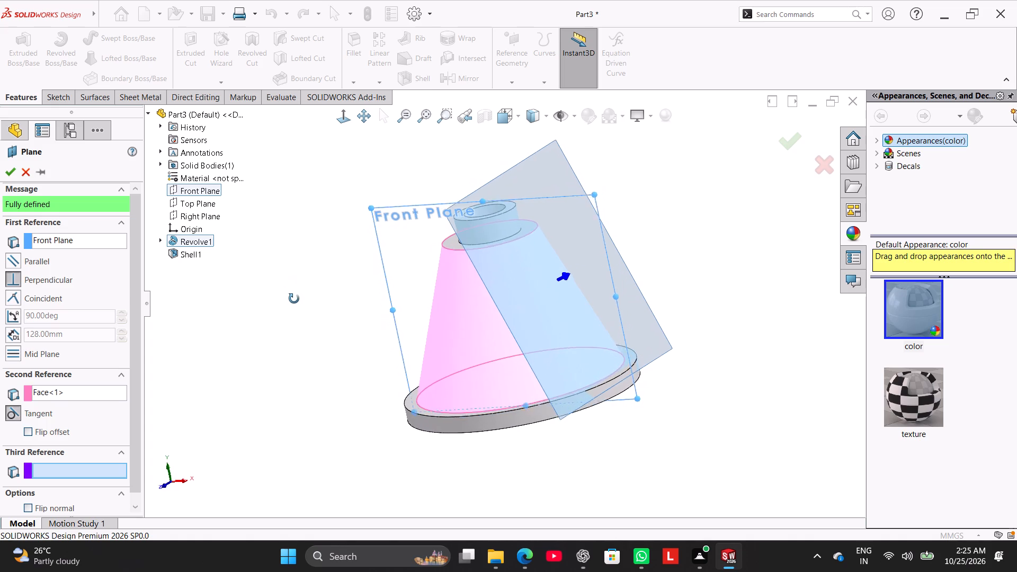
middle_click_drag(294, 299, 337, 272)
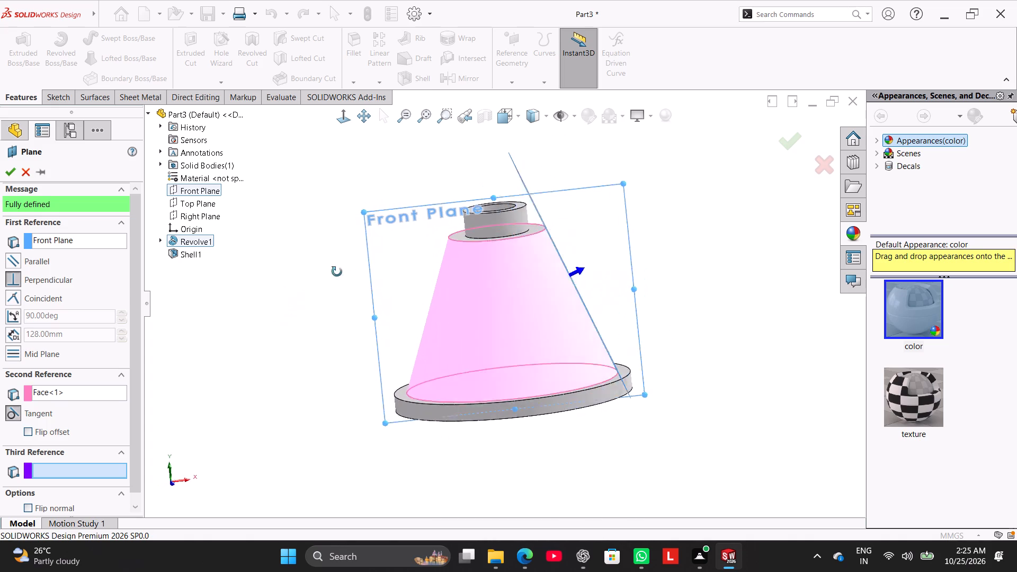
middle_click_drag(337, 272, 324, 280)
scroll(627, 396, "down", 2)
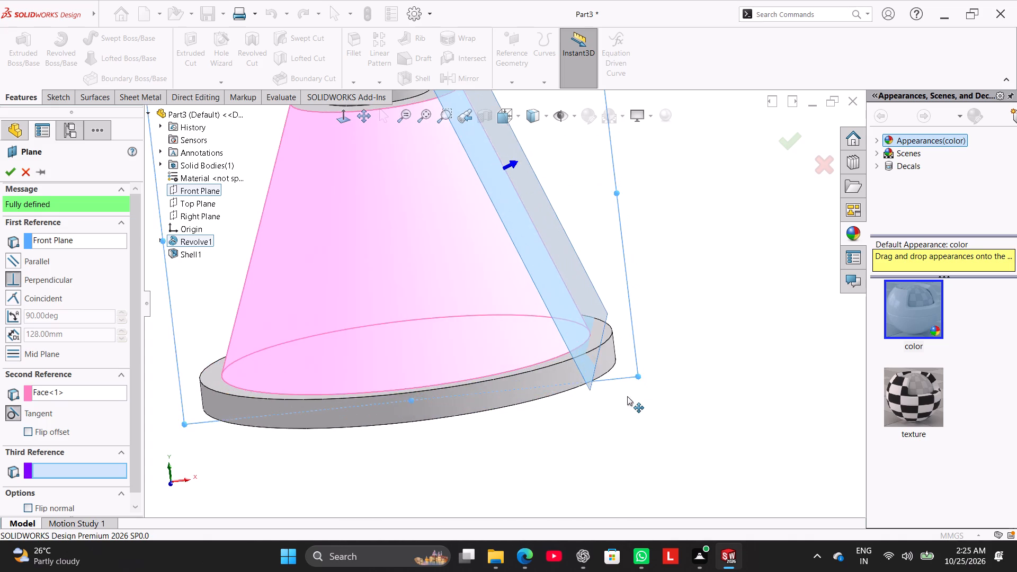
scroll(627, 396, "down", 3)
middle_click_drag(589, 401, 588, 388)
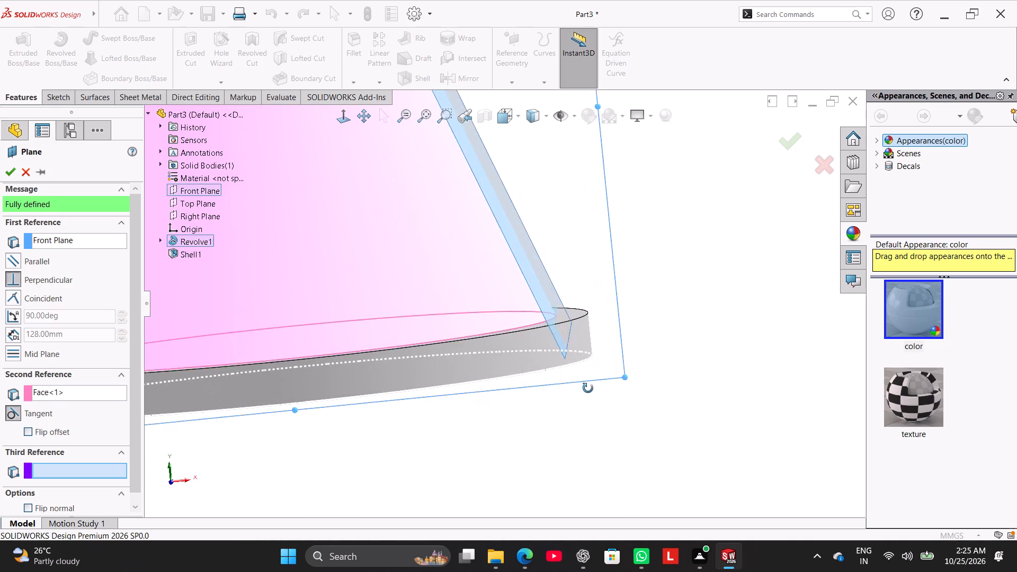
middle_click_drag(588, 388, 585, 390)
scroll(549, 413, "up", 7)
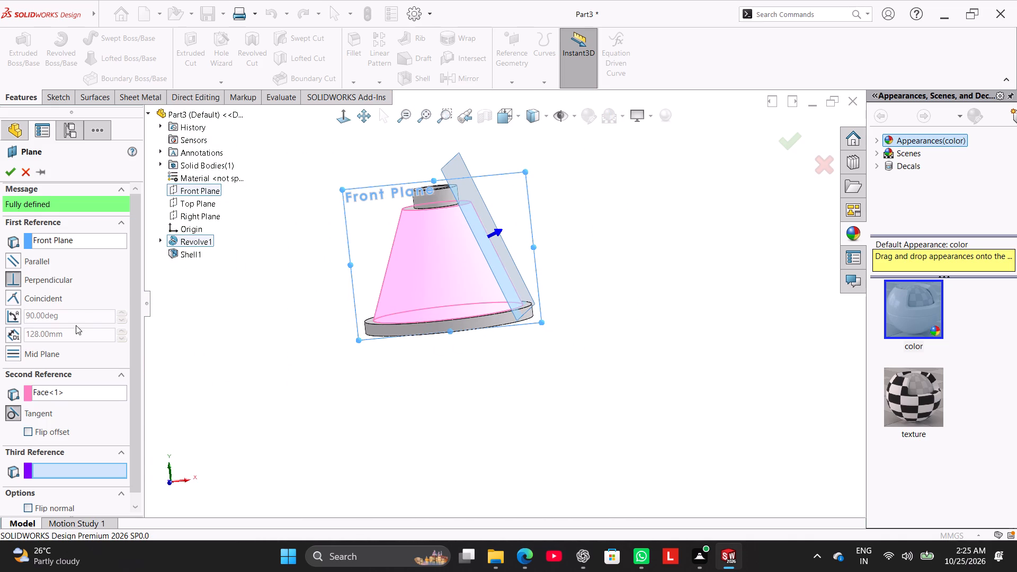
left_click(7, 175)
left_click(256, 292)
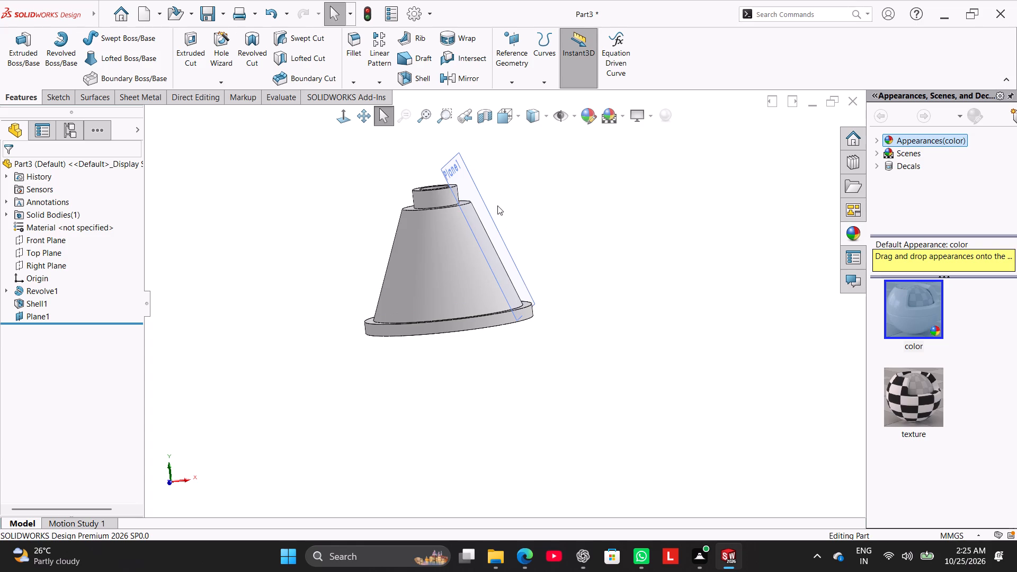
Sketch a circle of about 13.9 mm radius on the tangent plane, centred about 58 mm above and 3 mm beside the sketch origin.
right_click(460, 175)
left_click(486, 157)
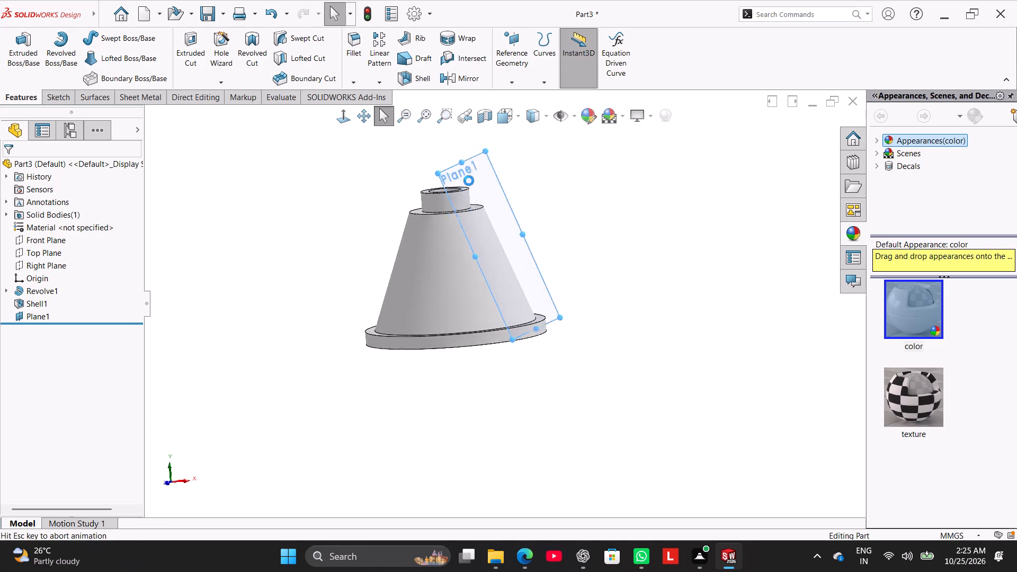
left_click(272, 273)
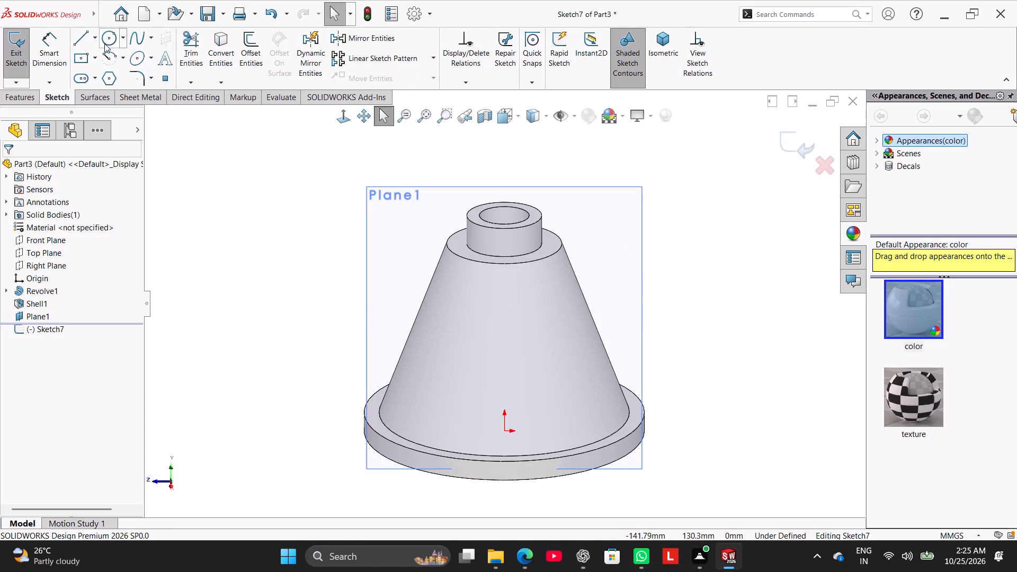
left_click(104, 38)
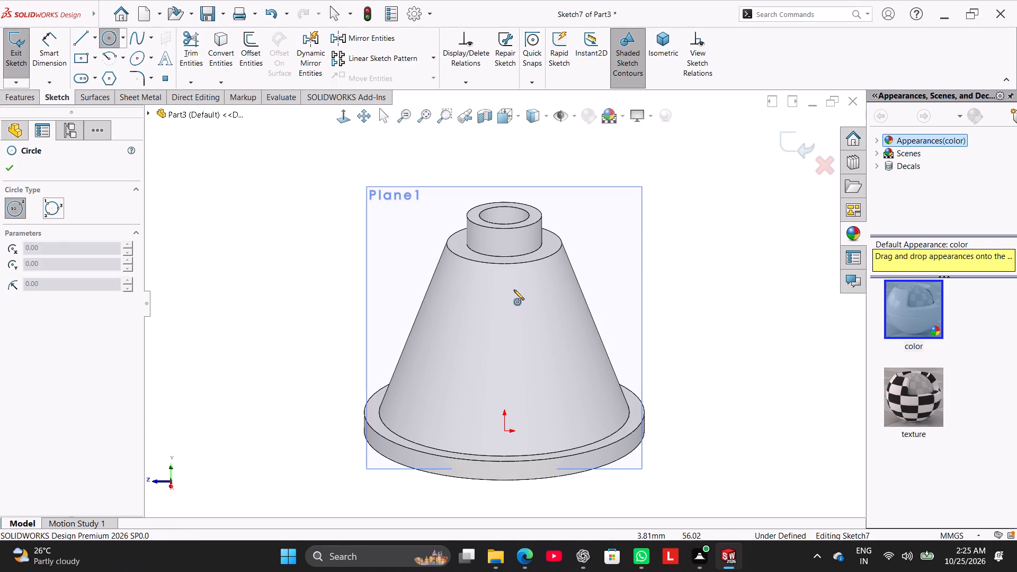
left_click(511, 285)
left_click(532, 314)
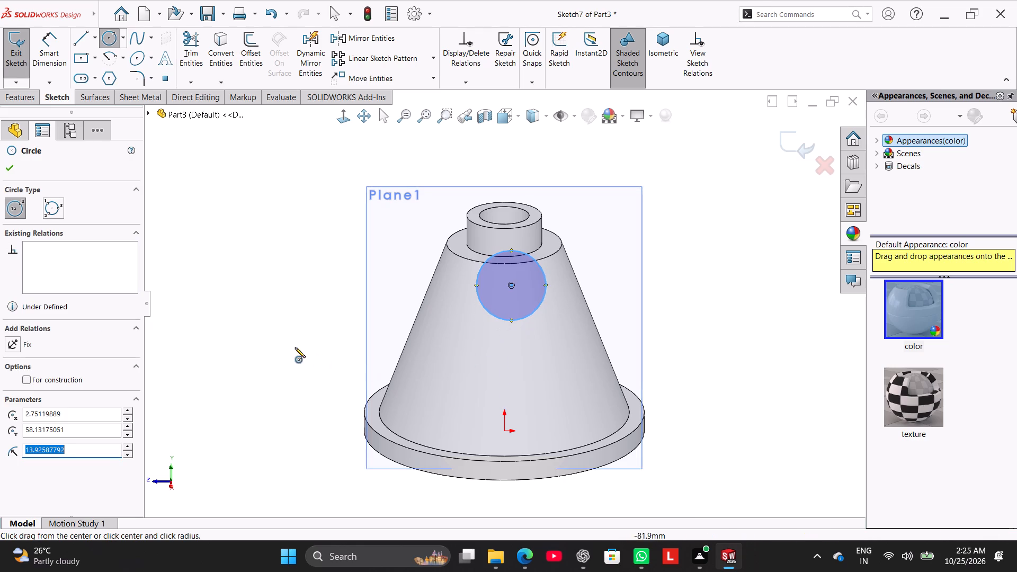
middle_click_drag(295, 347, 305, 290)
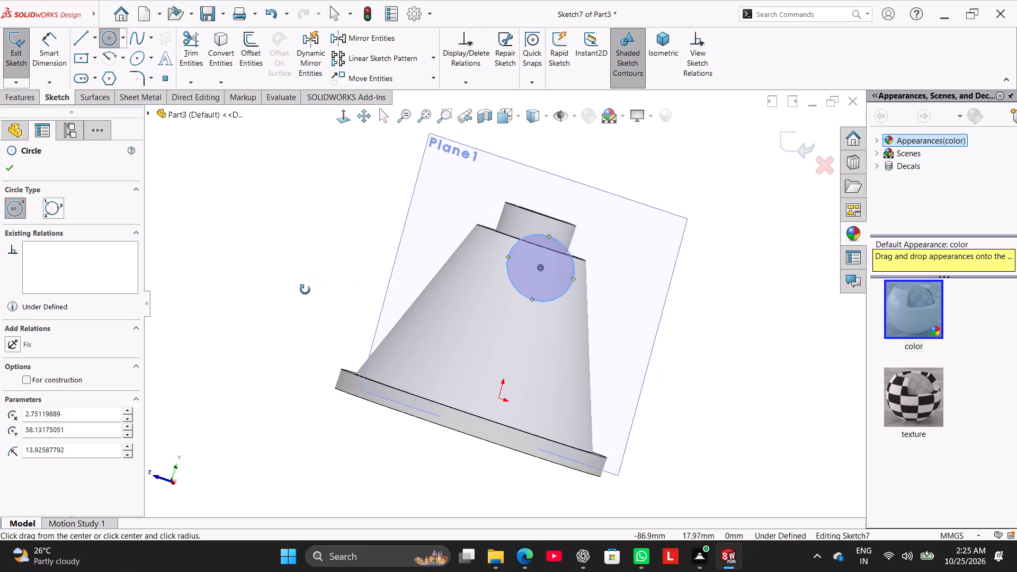
middle_click_drag(305, 290, 259, 305)
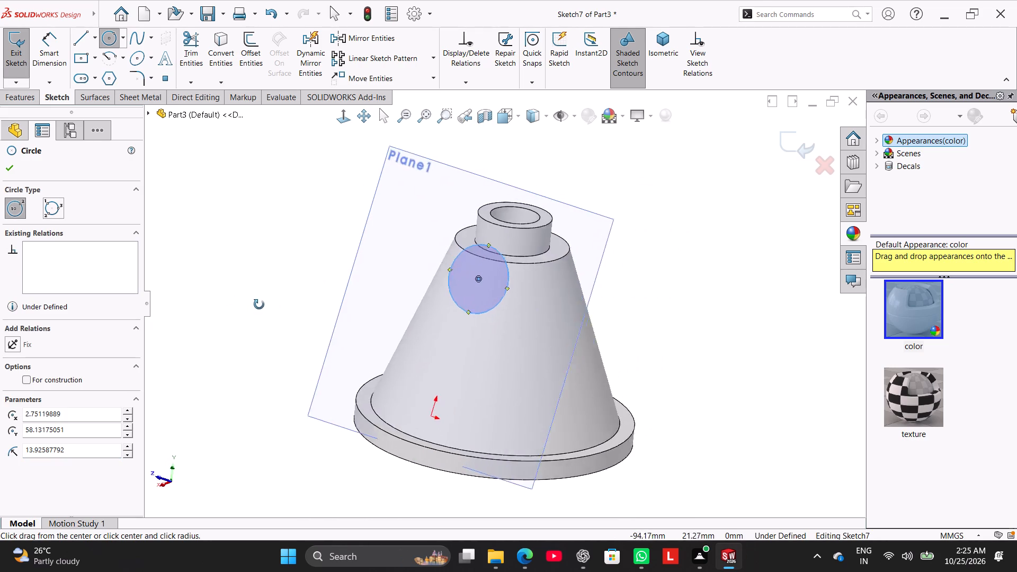
middle_click_drag(259, 305, 309, 333)
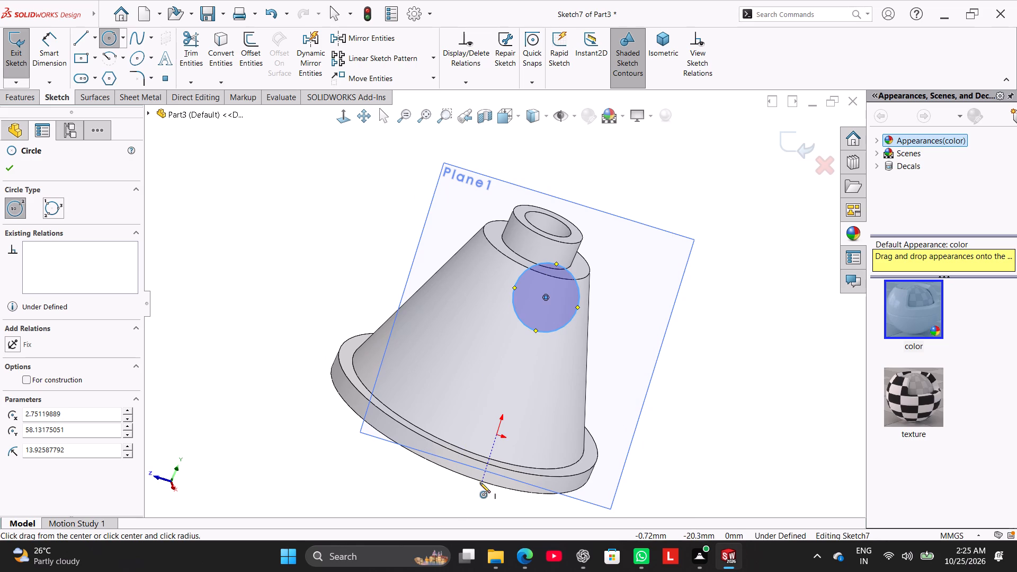
middle_click_drag(336, 466, 338, 464)
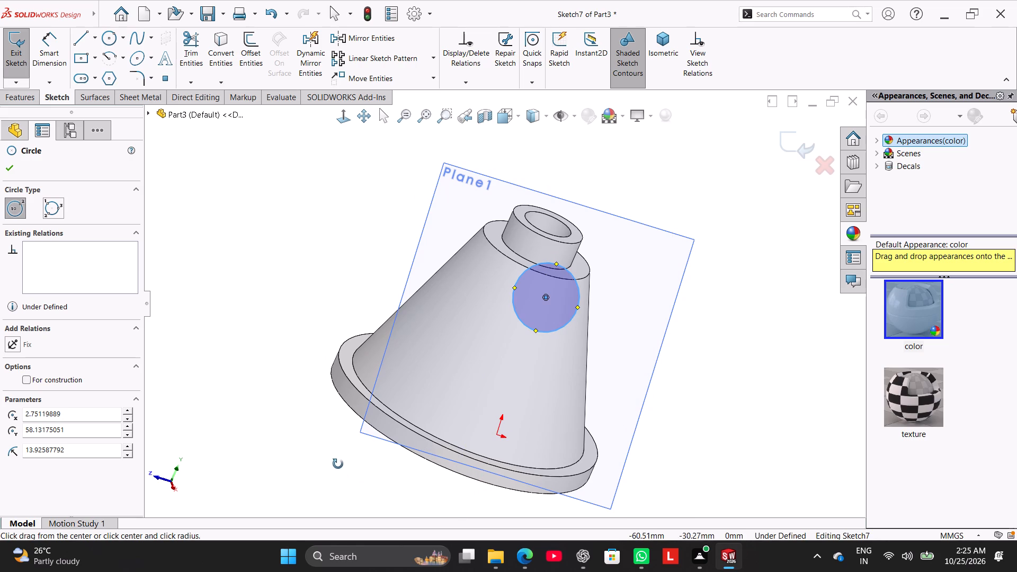
Dimension the circle's centre 56 mm vertically from the centre of the base's lower circular edge.
middle_click_drag(338, 464, 401, 439)
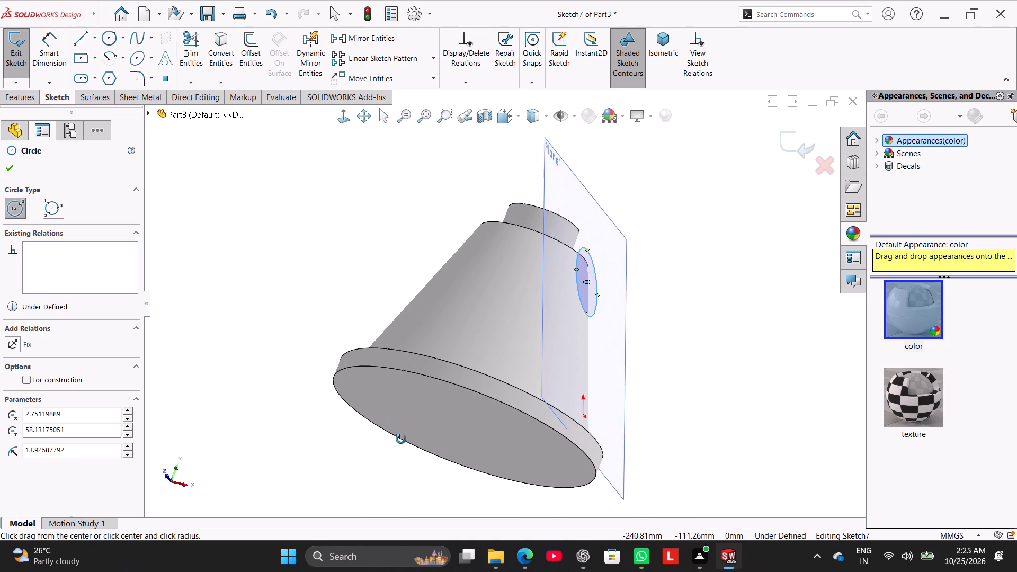
middle_click_drag(401, 439, 401, 440)
left_click(342, 118)
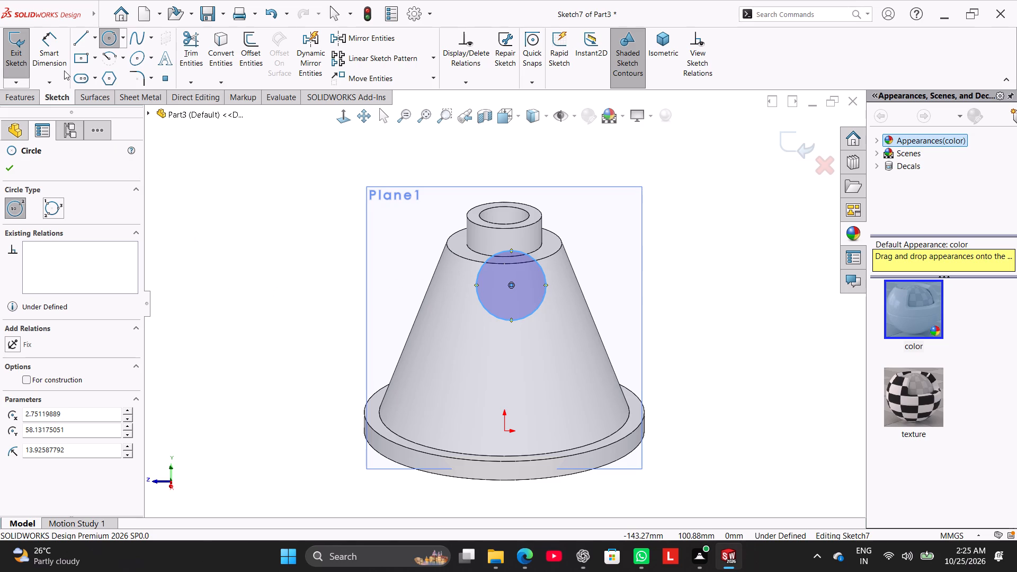
left_click(59, 51)
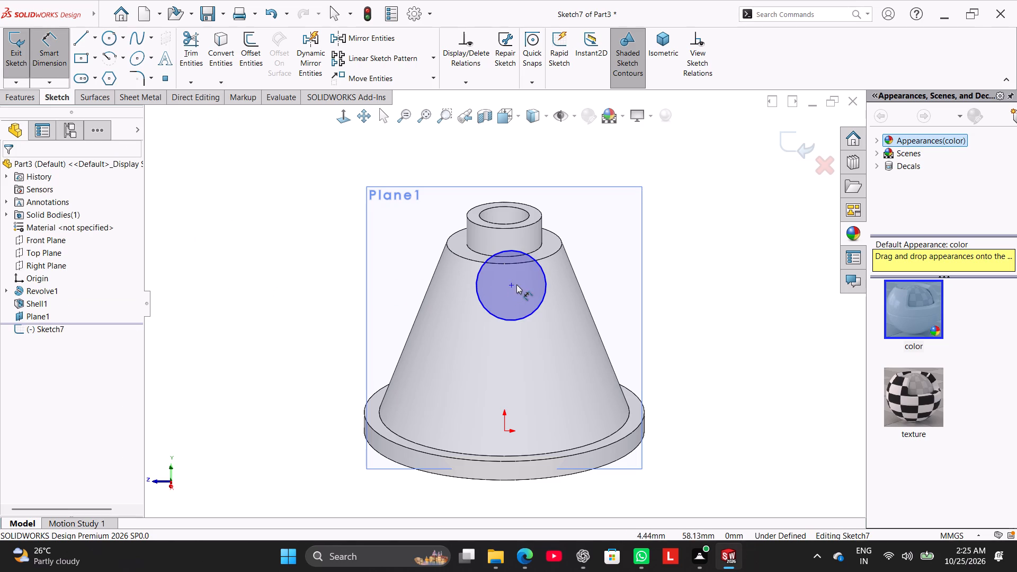
left_click(511, 285)
left_click(520, 480)
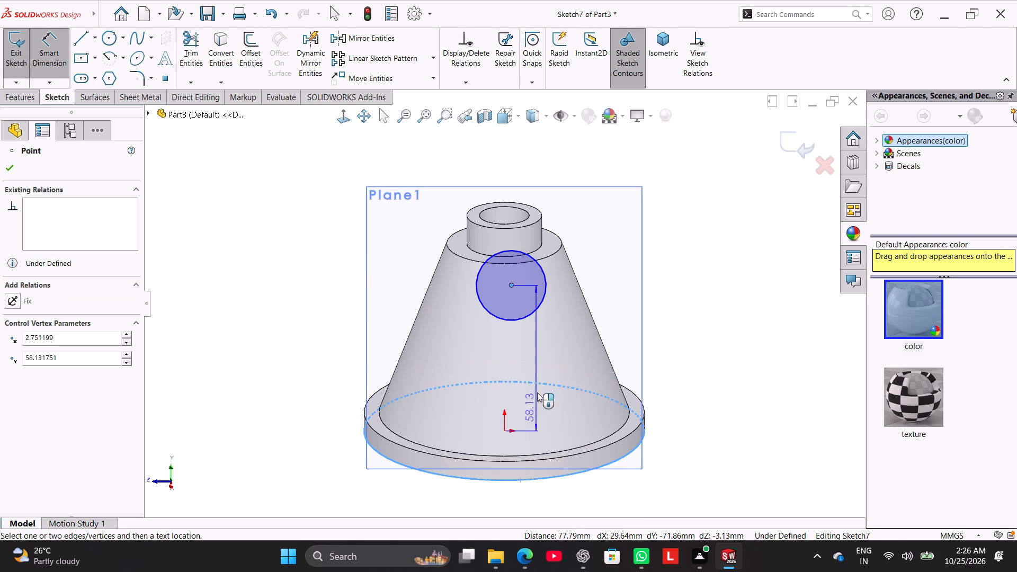
left_click(709, 340)
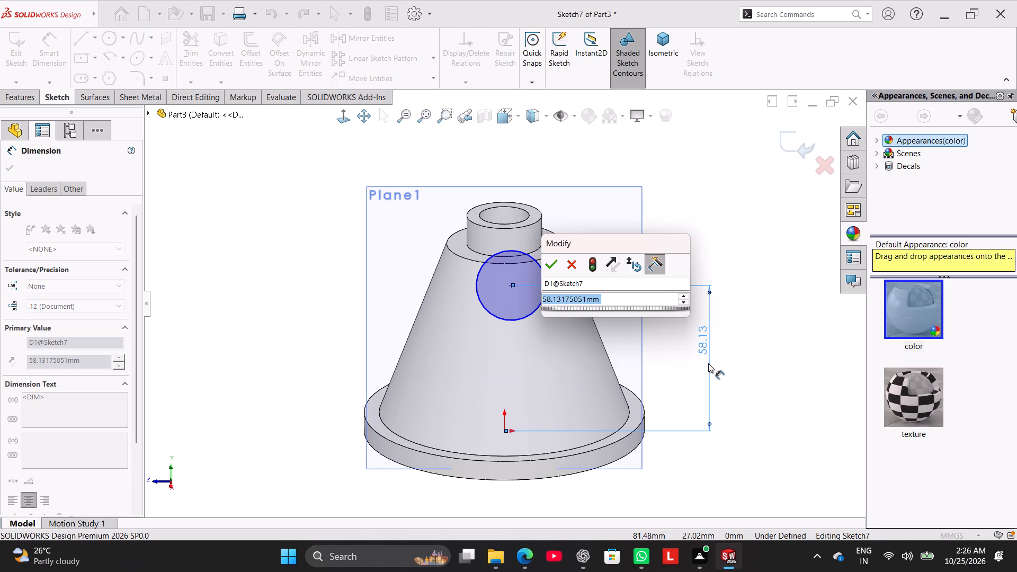
type("56")
key("Return")
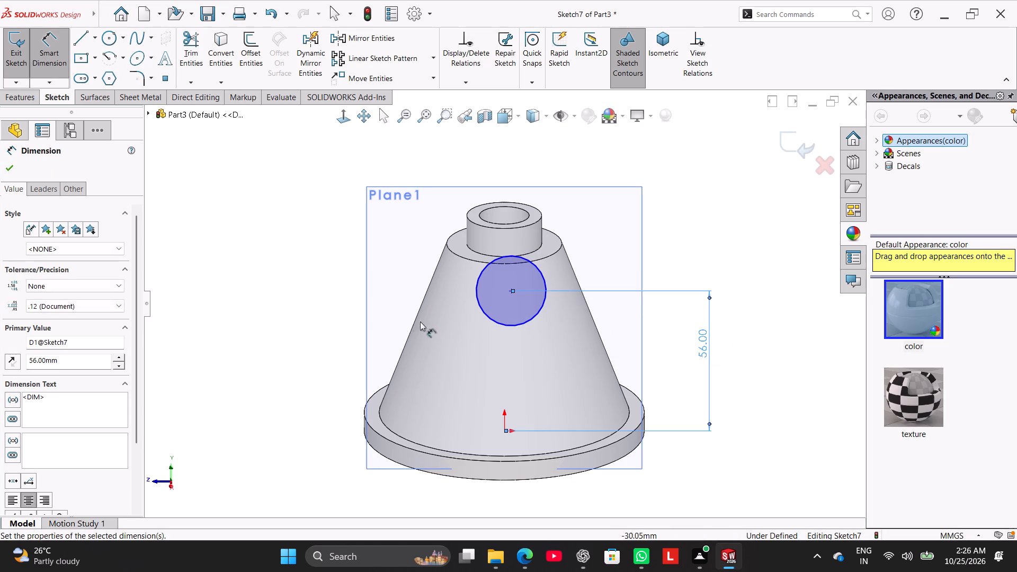
right_click(275, 280)
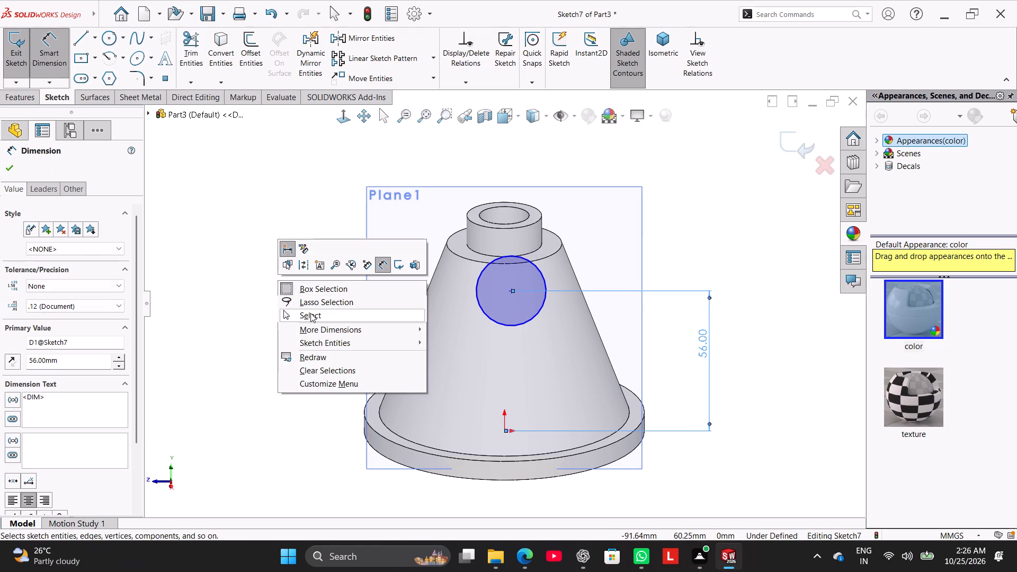
left_click(311, 313)
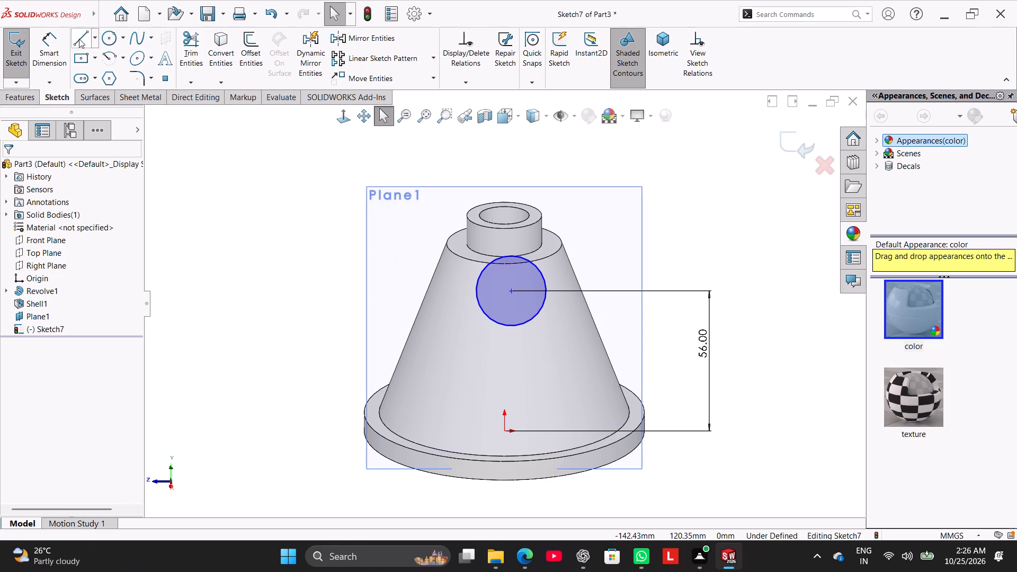
Draw a construction centerline from the circle's centre to the sketch origin and make it vertical.
left_click(96, 40)
left_click(111, 66)
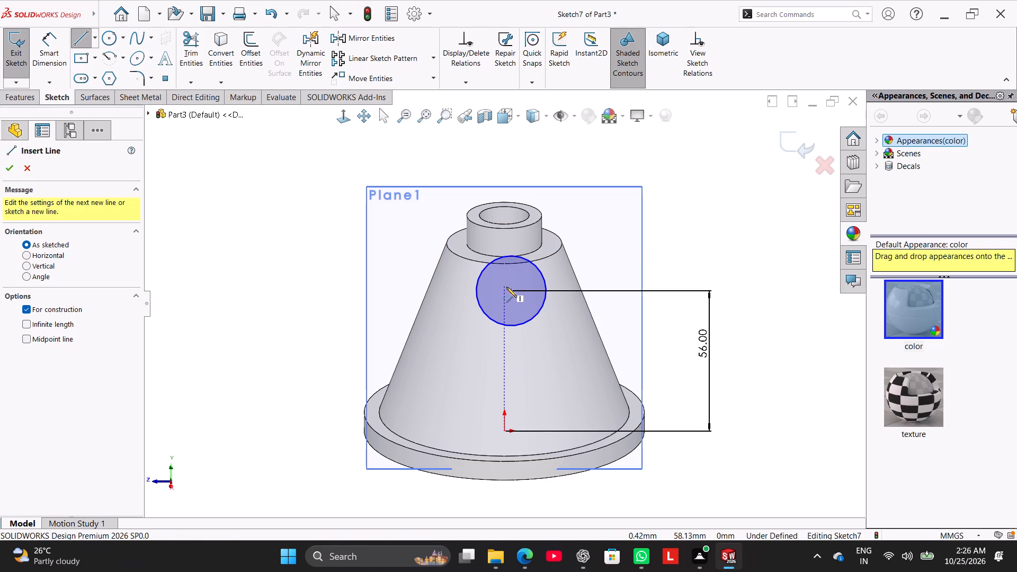
left_click(511, 289)
left_click(503, 430)
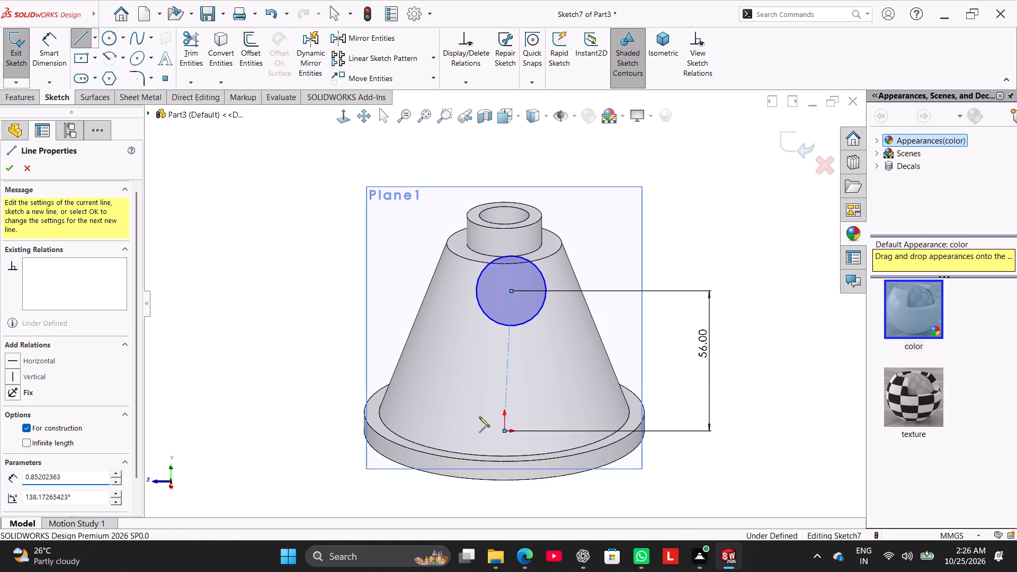
right_click(307, 316)
left_click(334, 323)
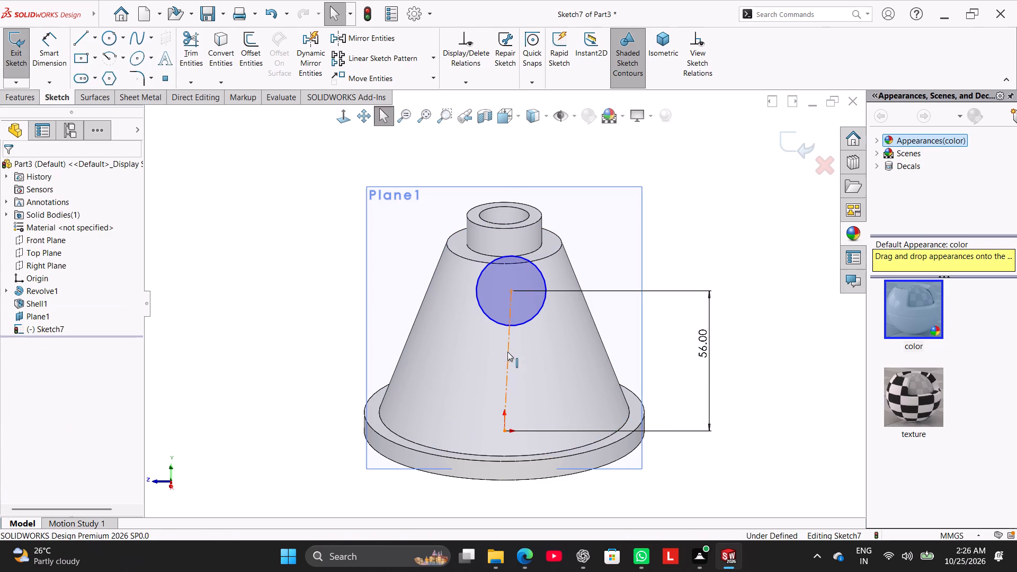
right_click(507, 352)
left_click(533, 319)
left_click(320, 297)
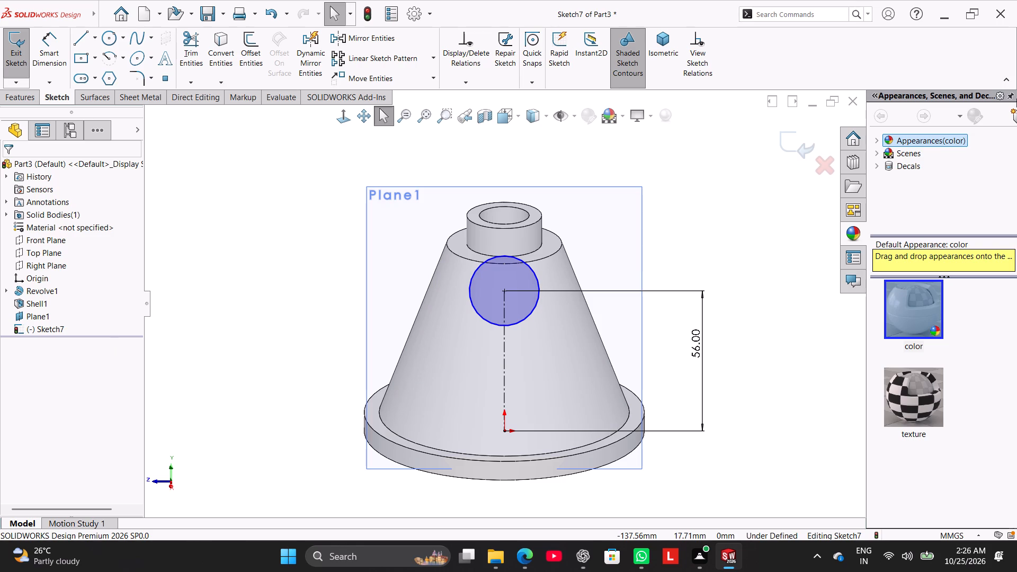
Dimension the circle on the tangent plane with a diameter of 35 mm.
left_click(57, 55)
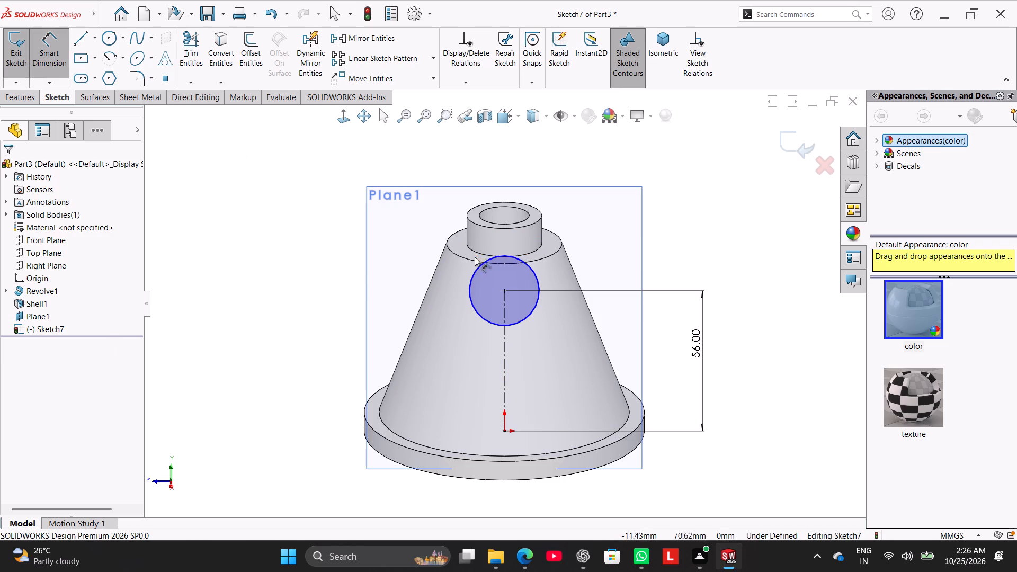
left_click(477, 269)
left_click(265, 194)
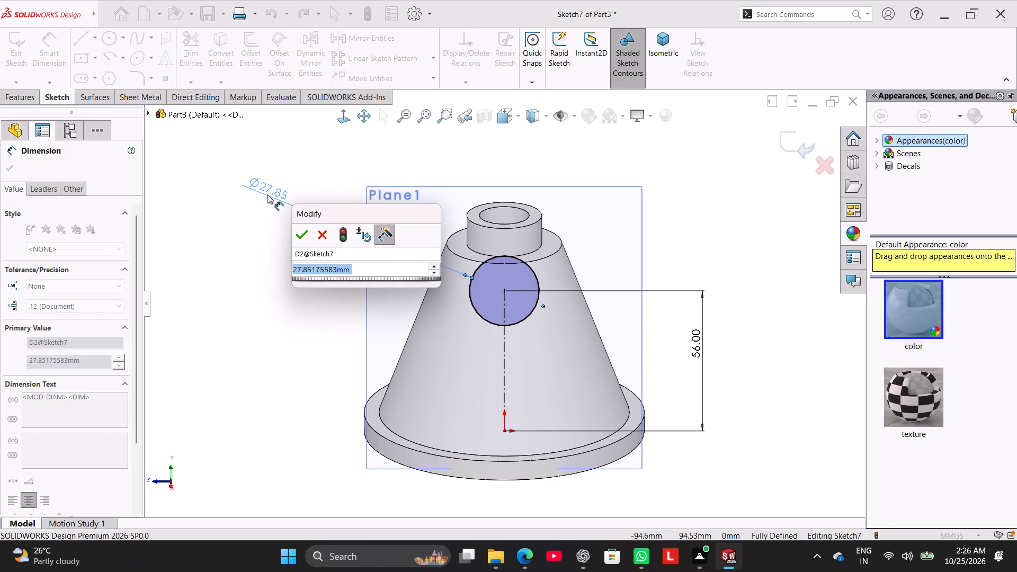
type("35")
key("Return")
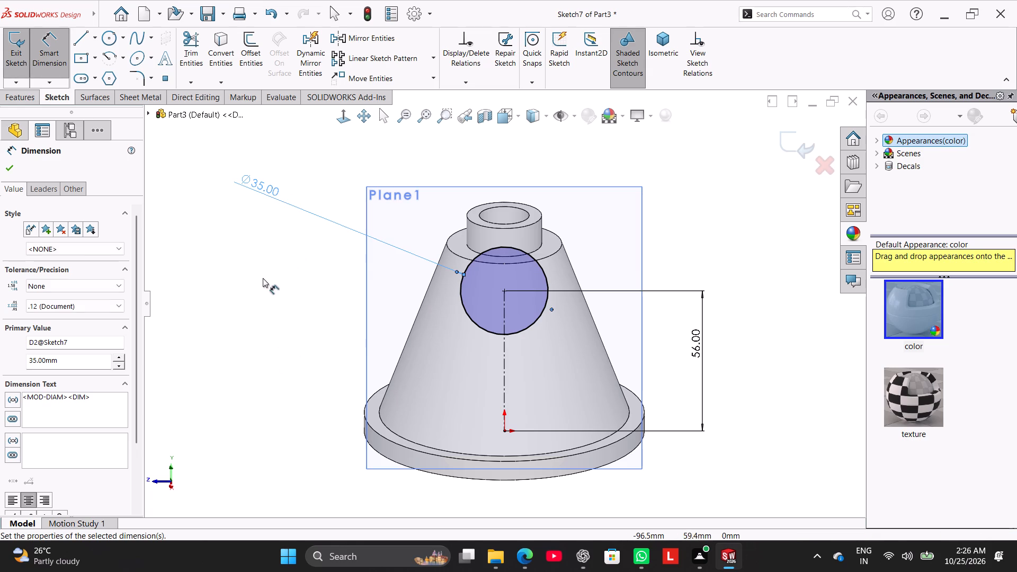
right_click(263, 278)
left_click(299, 309)
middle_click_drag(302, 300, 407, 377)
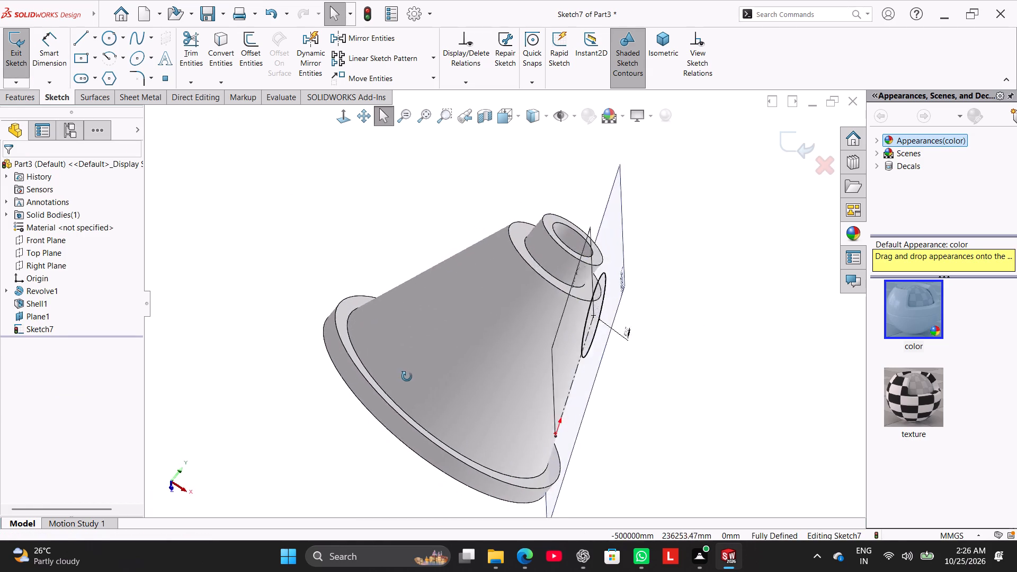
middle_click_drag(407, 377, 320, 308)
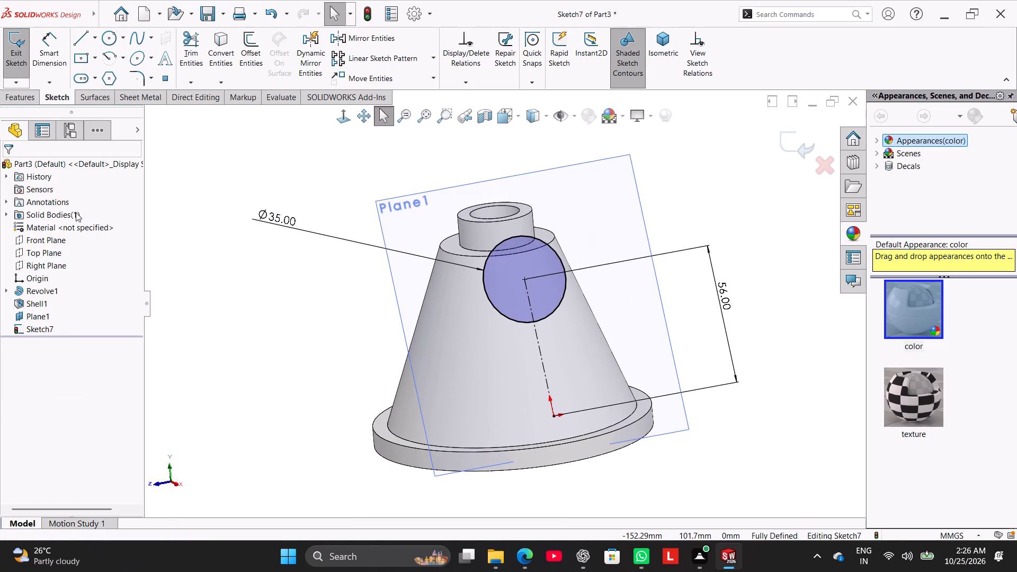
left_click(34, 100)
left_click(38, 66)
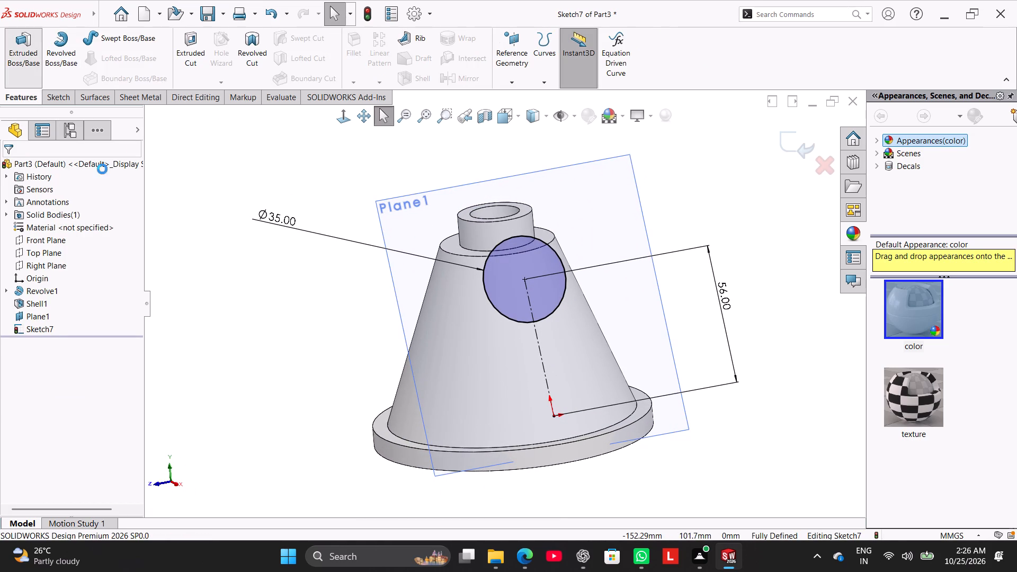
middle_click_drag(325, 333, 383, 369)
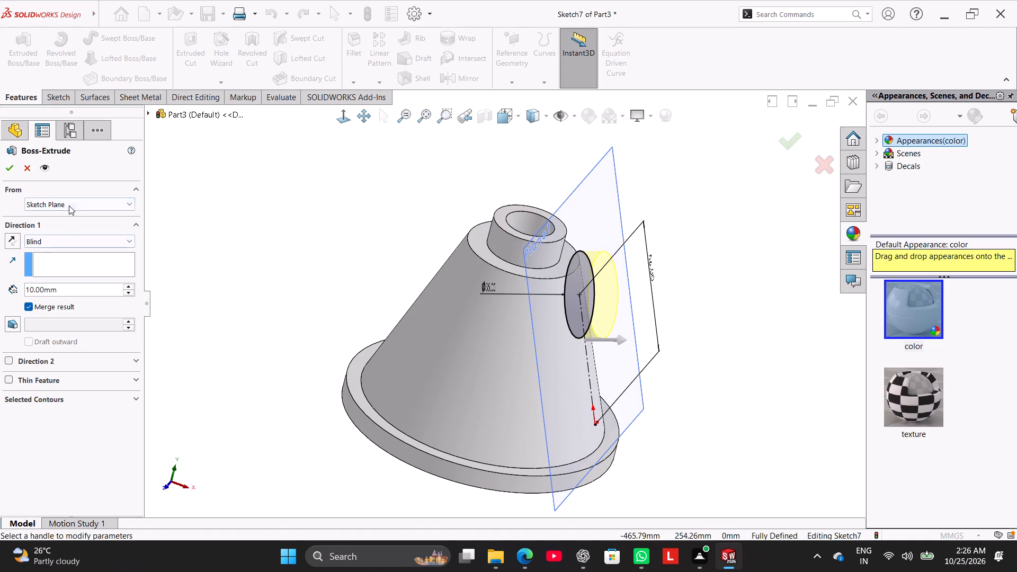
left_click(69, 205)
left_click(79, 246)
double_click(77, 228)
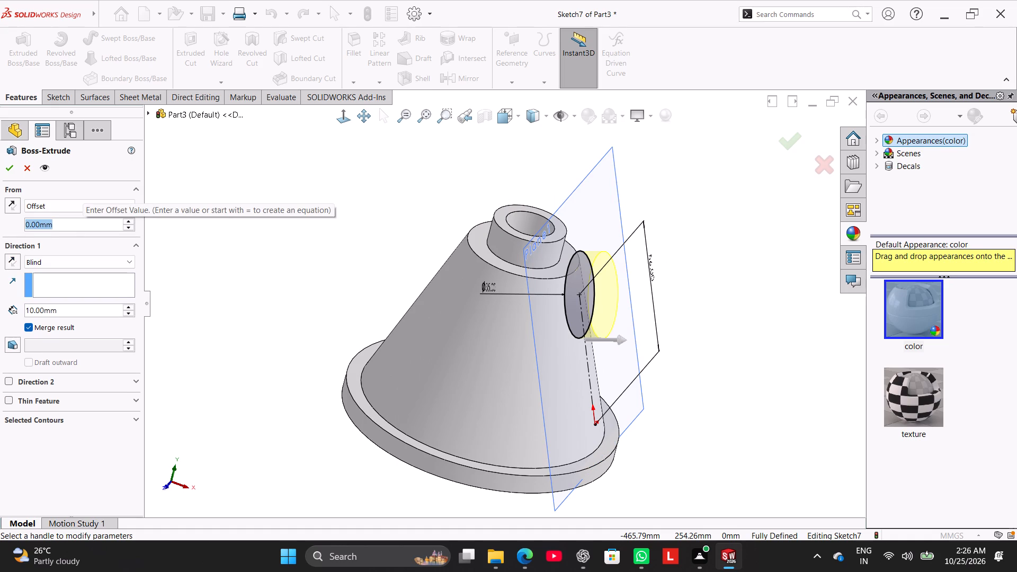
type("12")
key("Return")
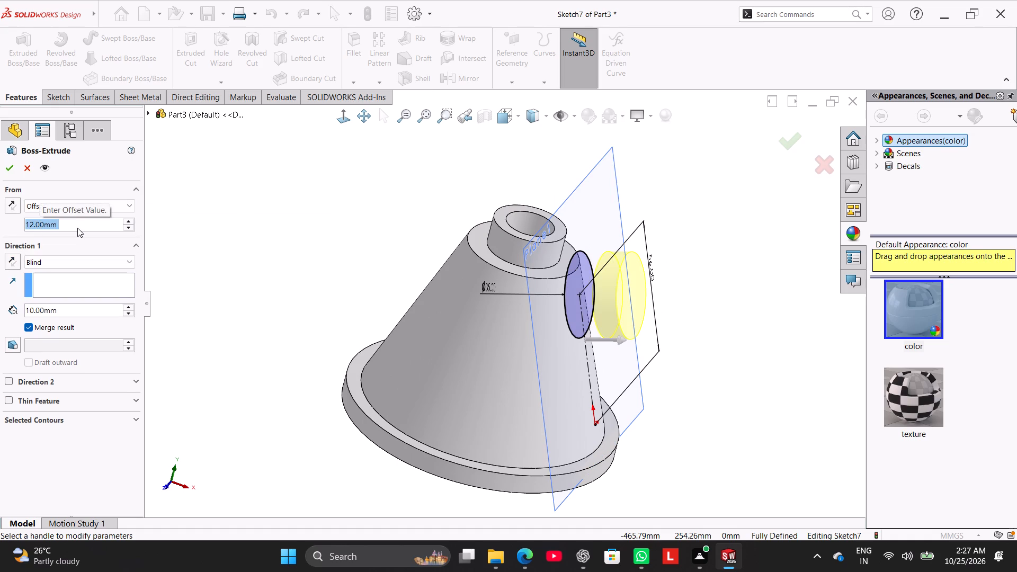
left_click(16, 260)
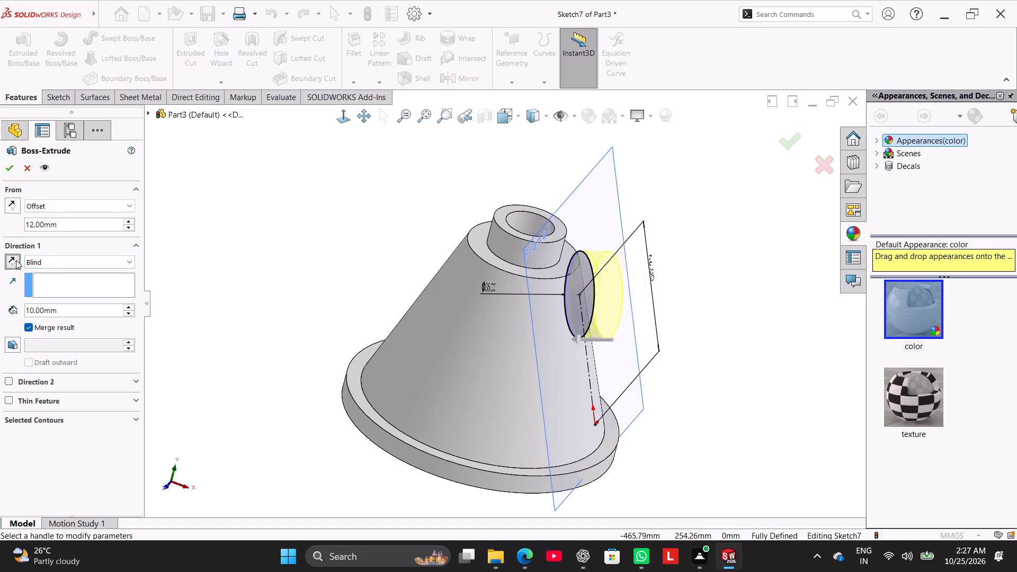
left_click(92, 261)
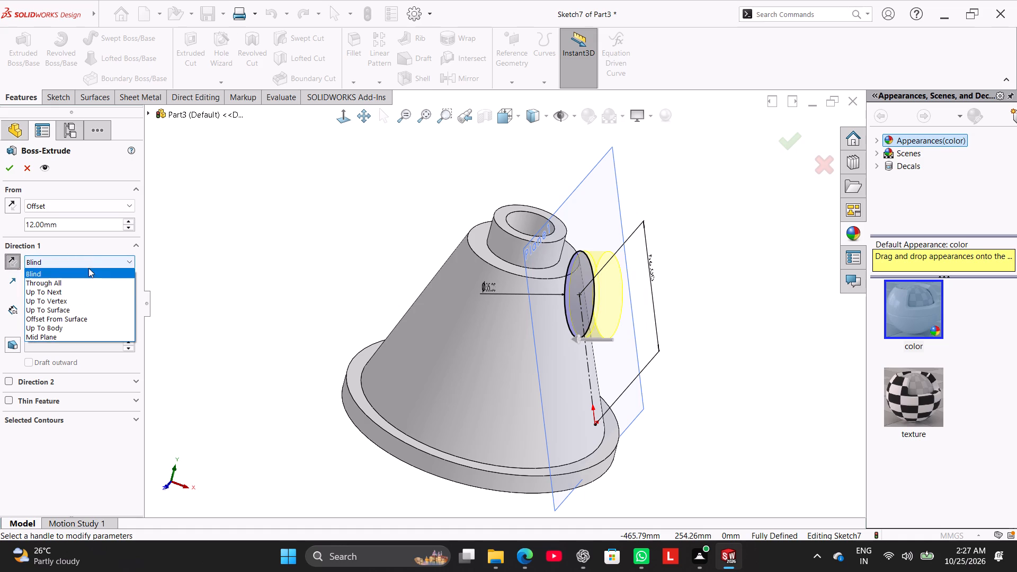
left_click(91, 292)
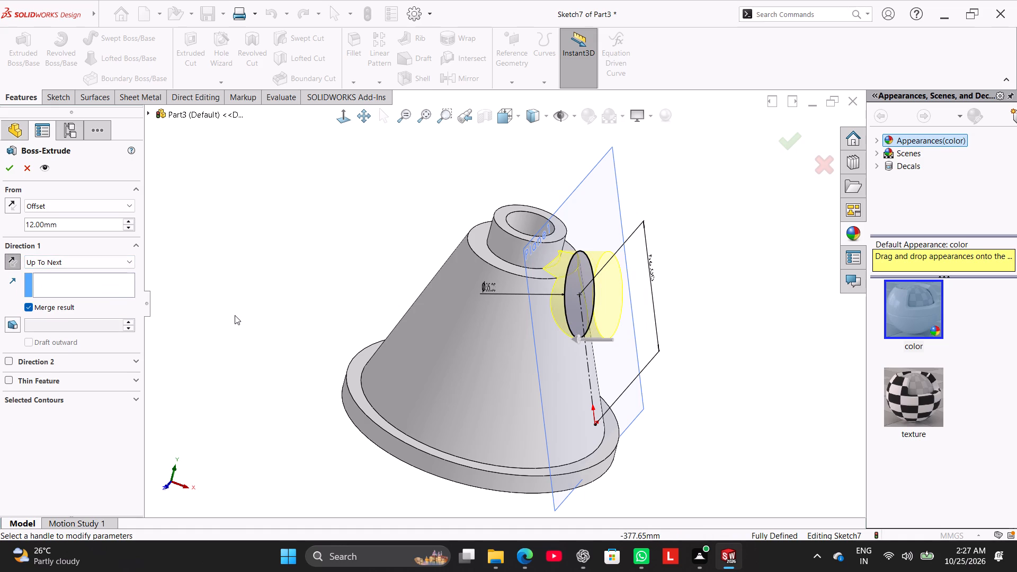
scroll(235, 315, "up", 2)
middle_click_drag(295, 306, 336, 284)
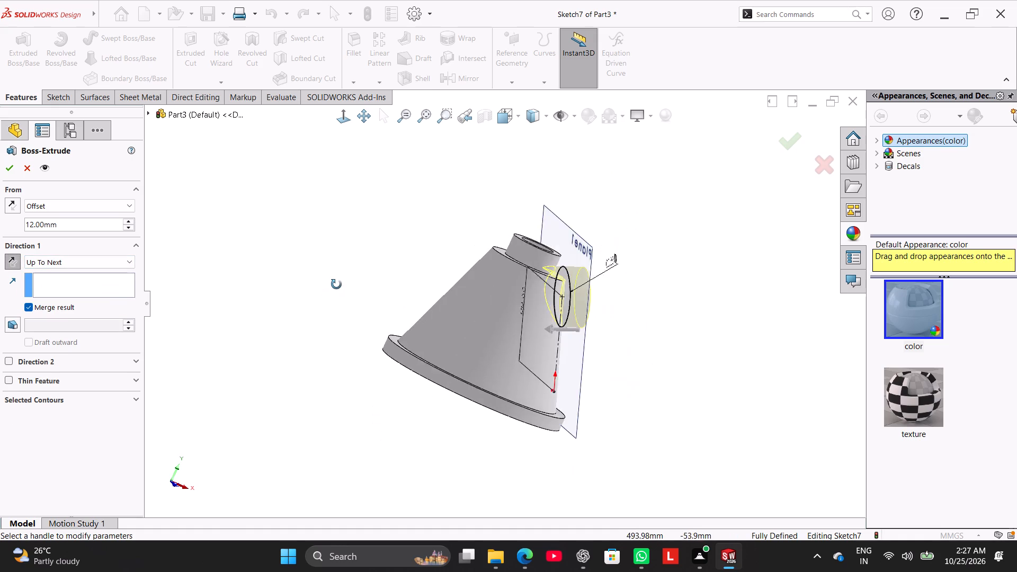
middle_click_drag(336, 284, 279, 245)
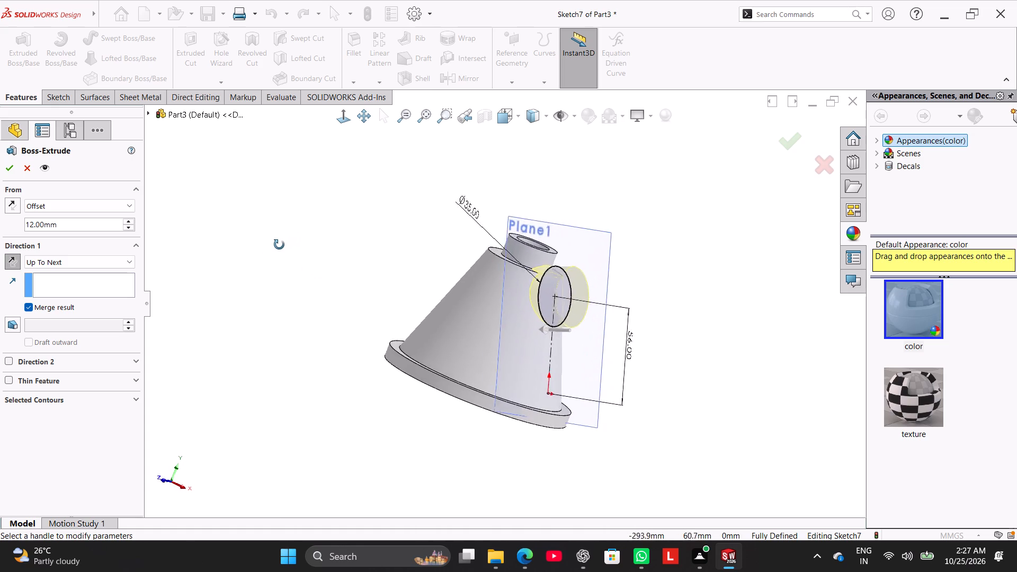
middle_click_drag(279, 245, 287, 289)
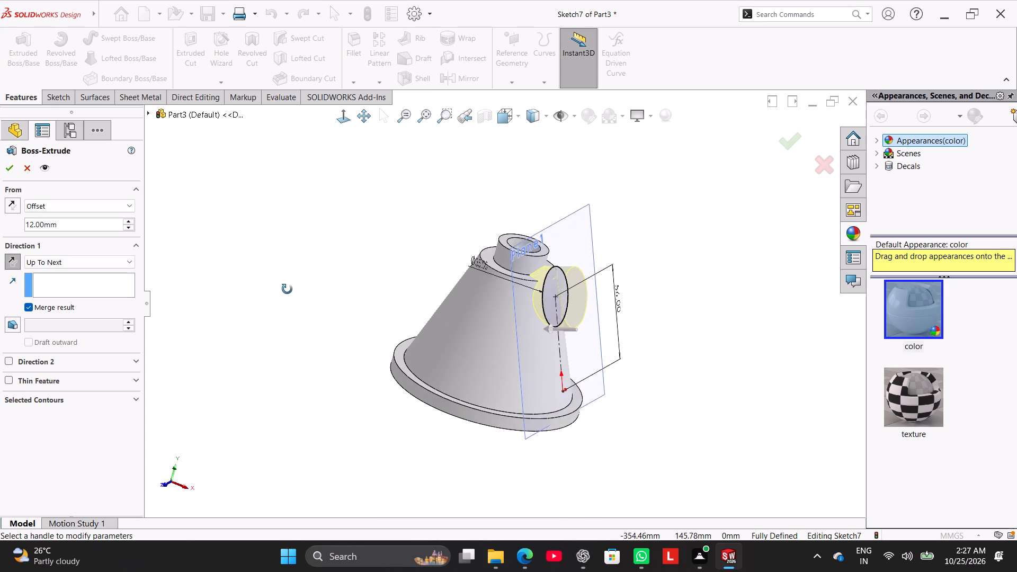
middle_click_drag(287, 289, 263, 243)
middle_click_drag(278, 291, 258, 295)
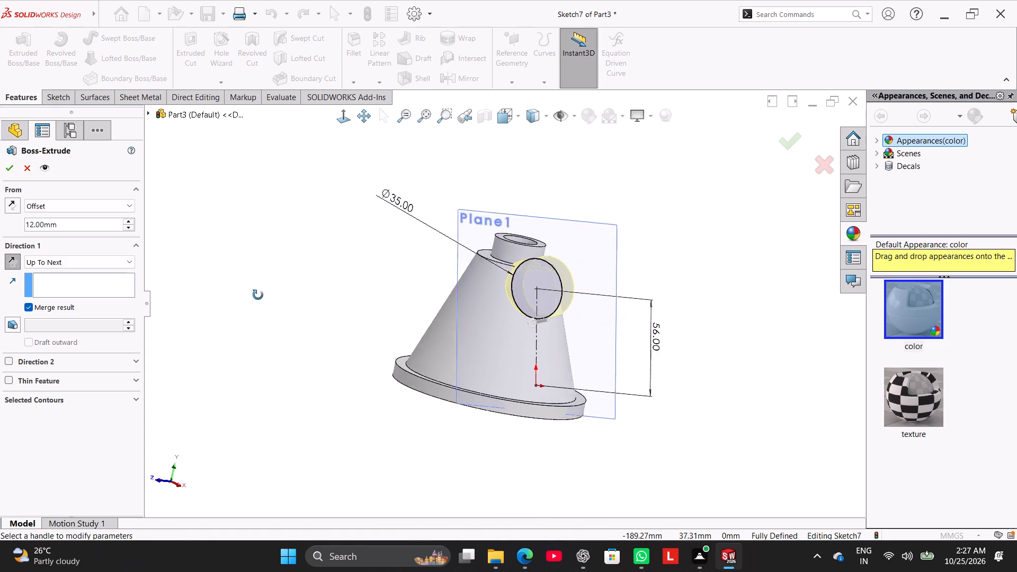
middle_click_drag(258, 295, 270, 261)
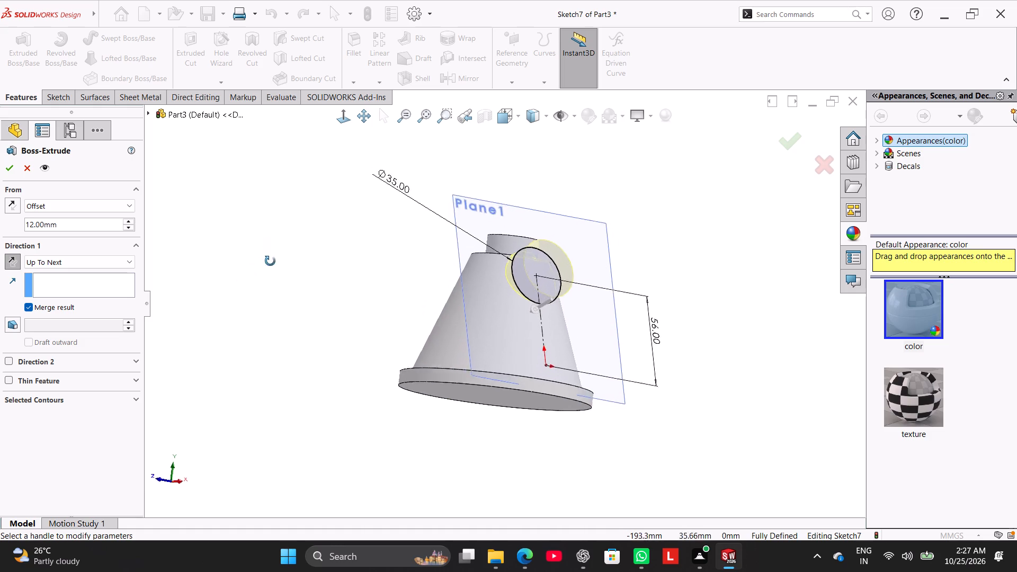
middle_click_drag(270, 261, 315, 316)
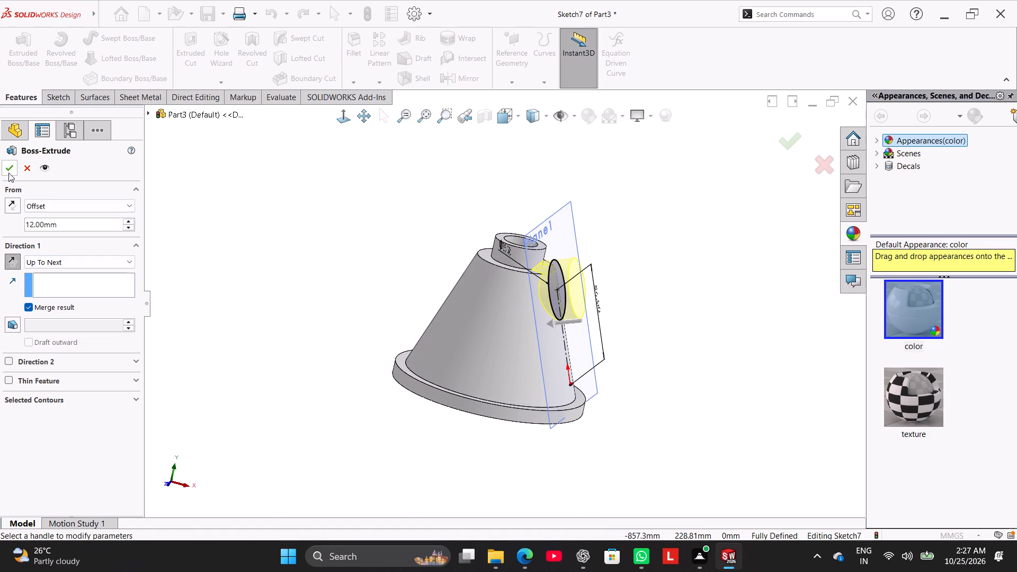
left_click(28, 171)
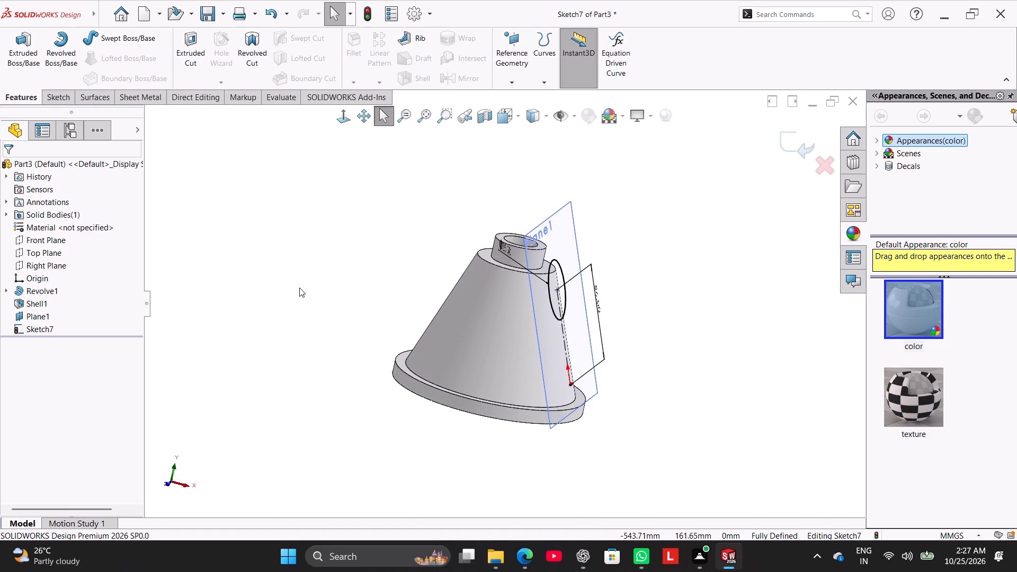
Delete the 56 mm dimension that locates the circle on the tangent plane.
middle_click_drag(342, 290, 309, 285)
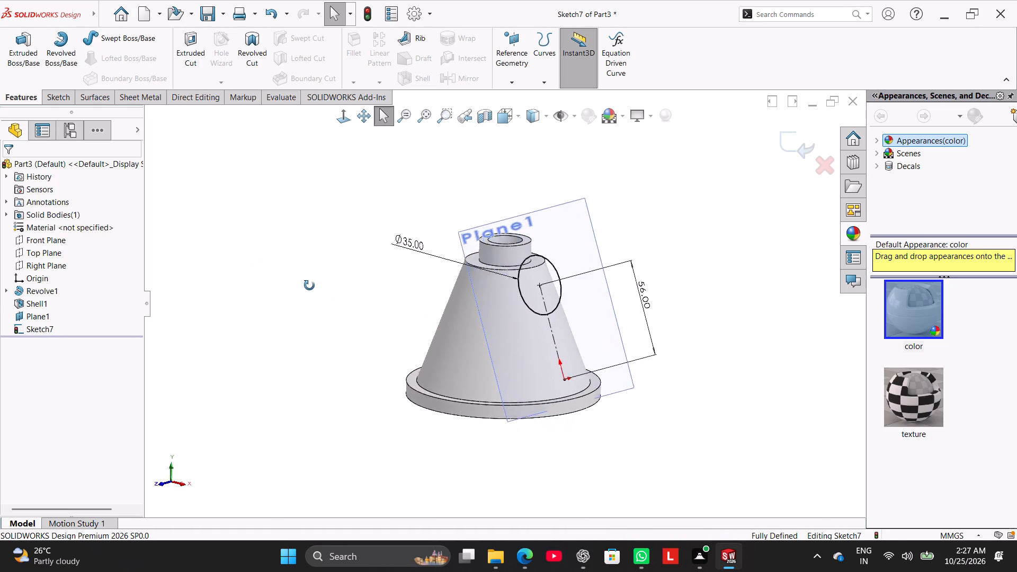
middle_click_drag(309, 285, 273, 287)
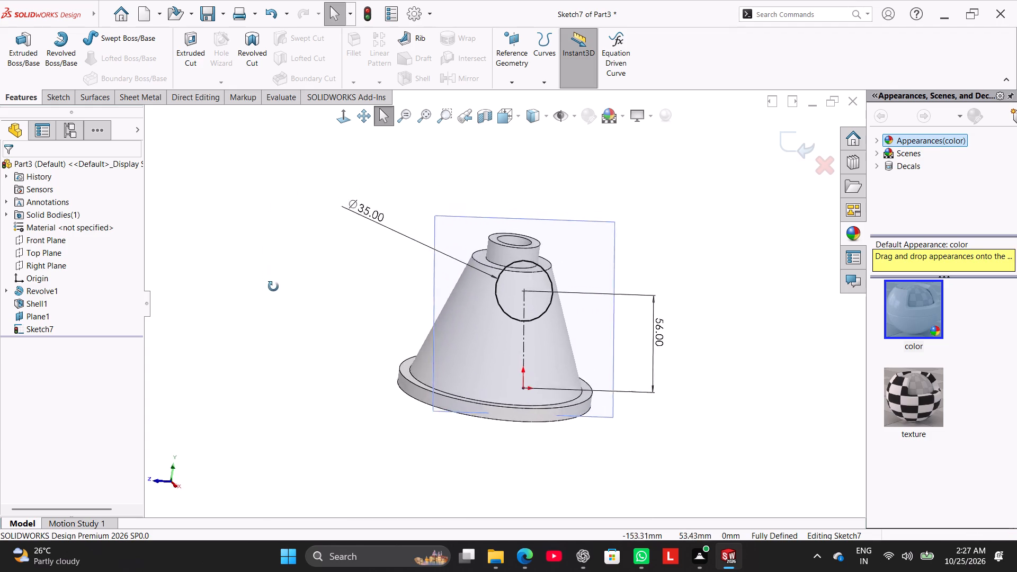
middle_click_drag(273, 287, 304, 315)
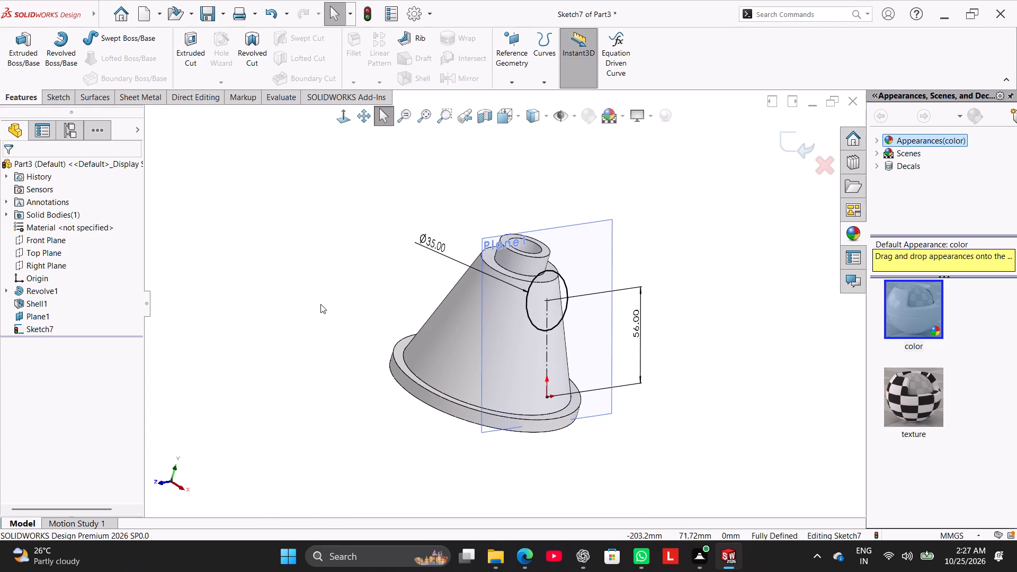
right_click(639, 324)
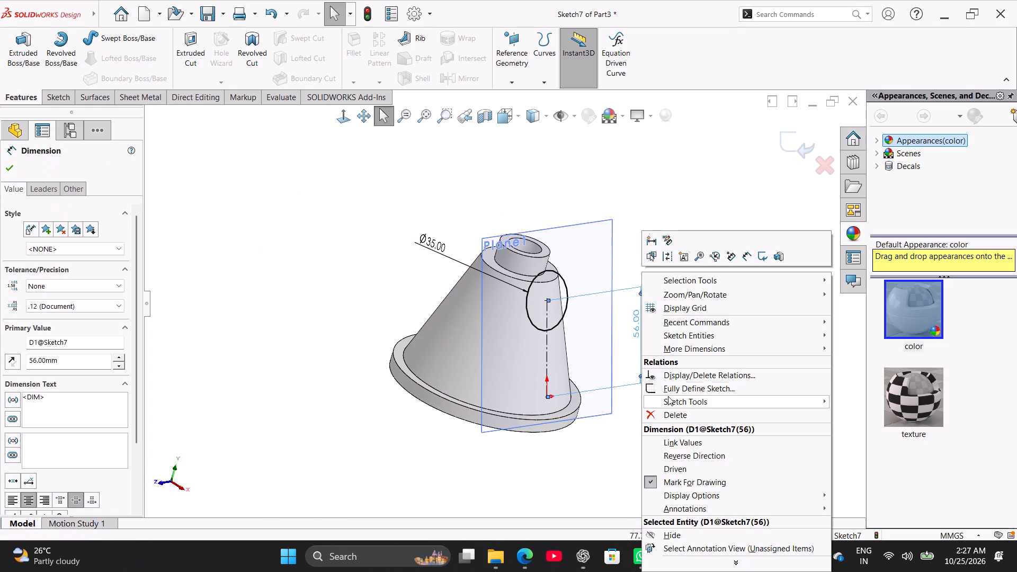
left_click(680, 415)
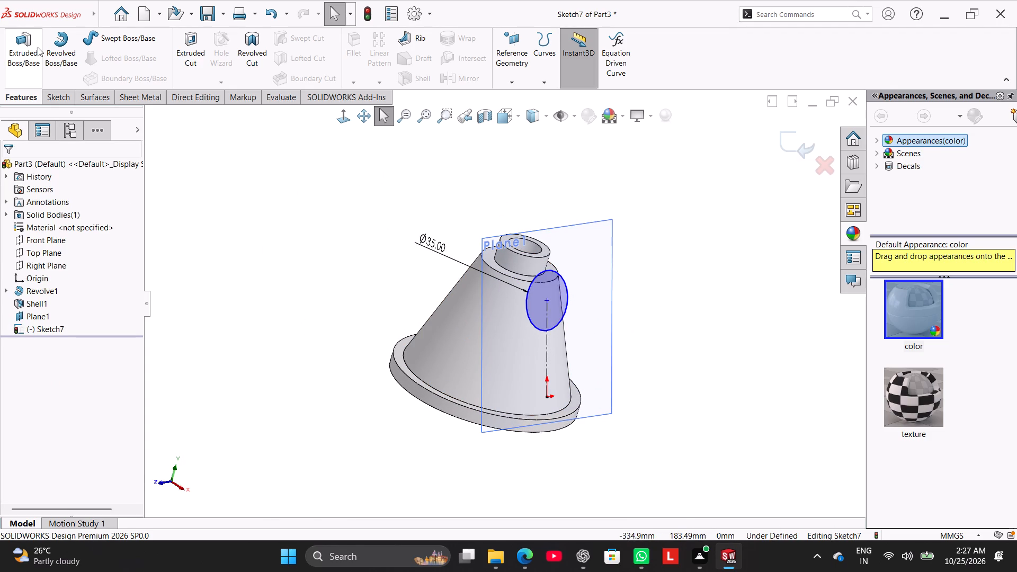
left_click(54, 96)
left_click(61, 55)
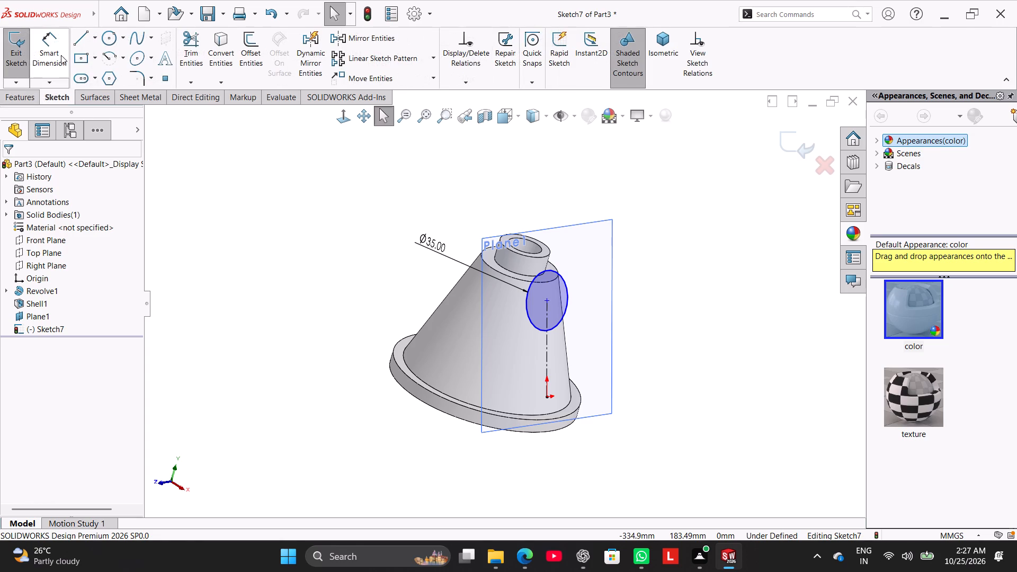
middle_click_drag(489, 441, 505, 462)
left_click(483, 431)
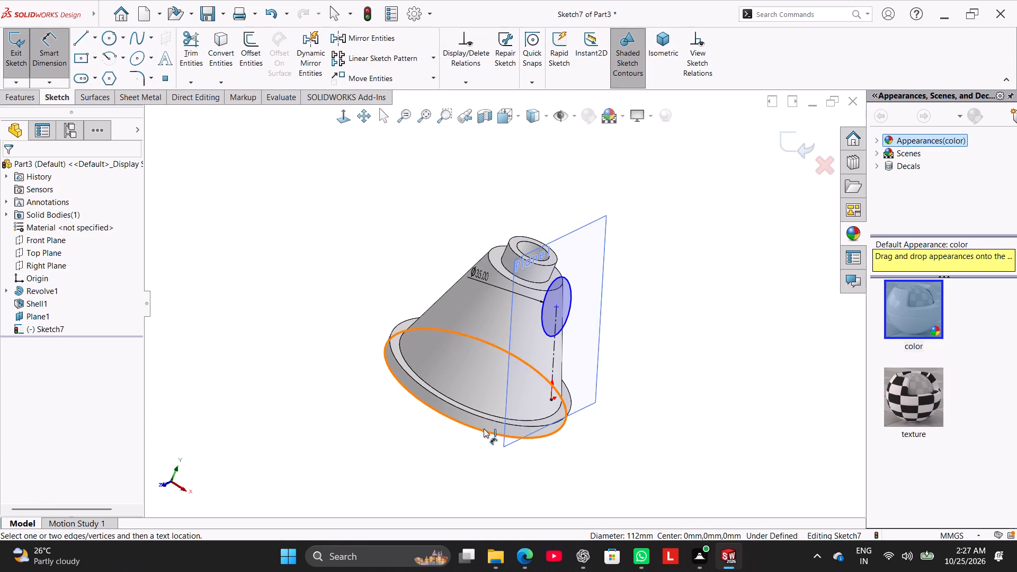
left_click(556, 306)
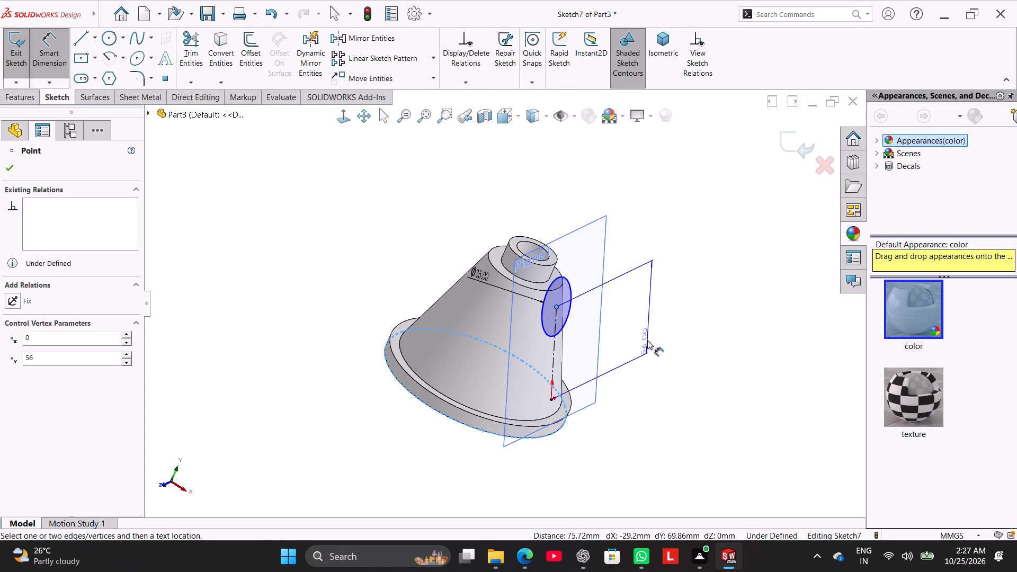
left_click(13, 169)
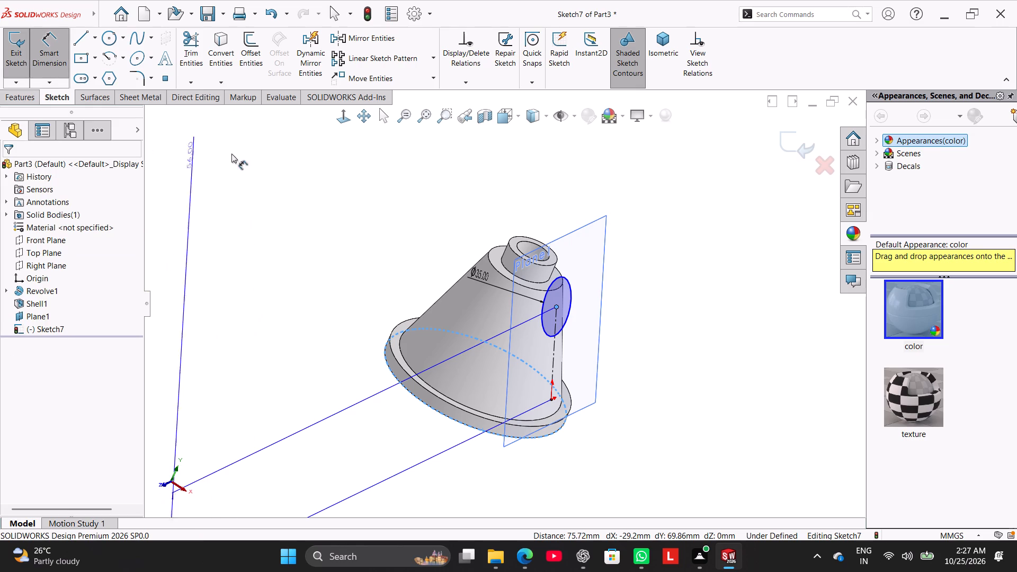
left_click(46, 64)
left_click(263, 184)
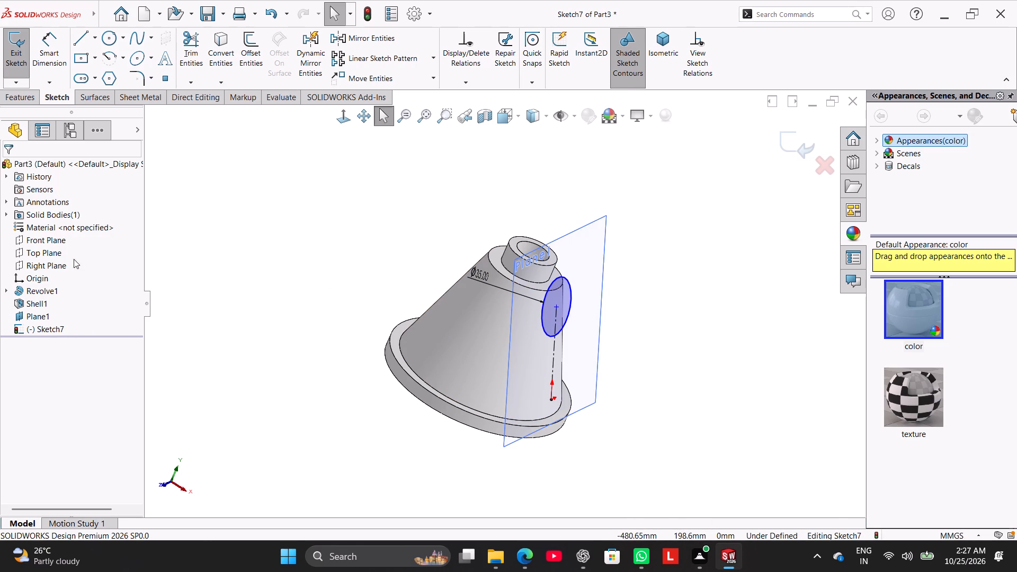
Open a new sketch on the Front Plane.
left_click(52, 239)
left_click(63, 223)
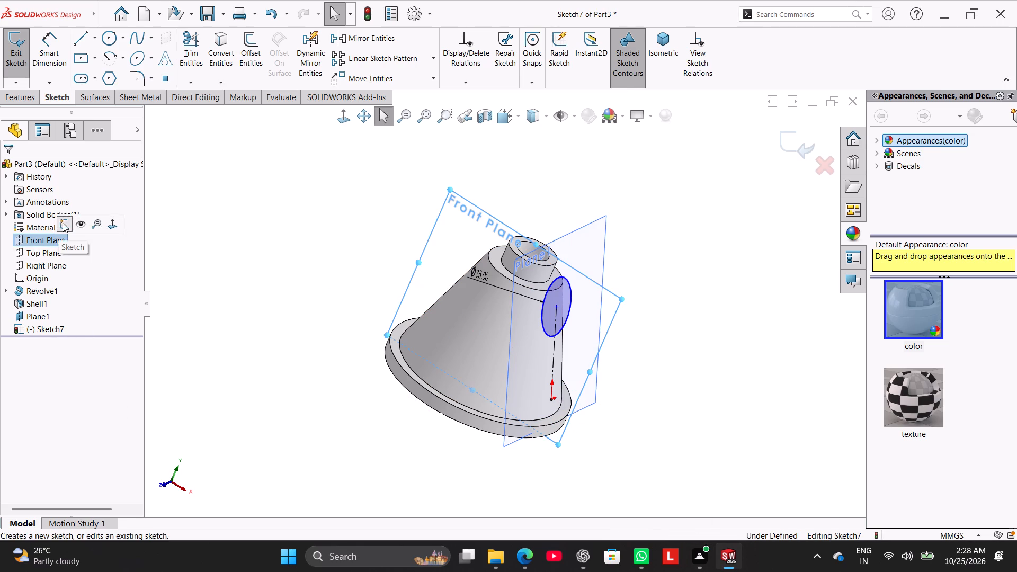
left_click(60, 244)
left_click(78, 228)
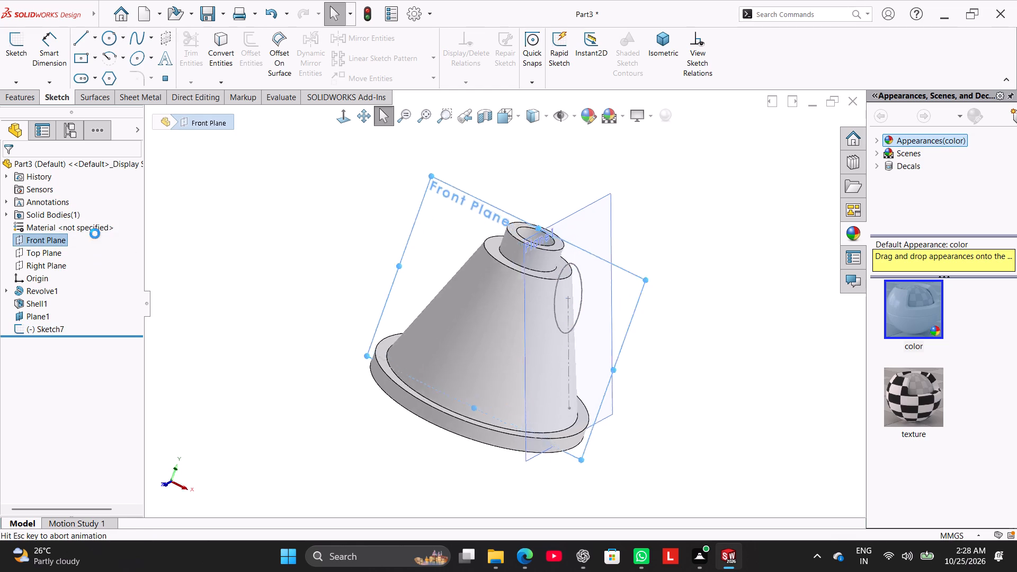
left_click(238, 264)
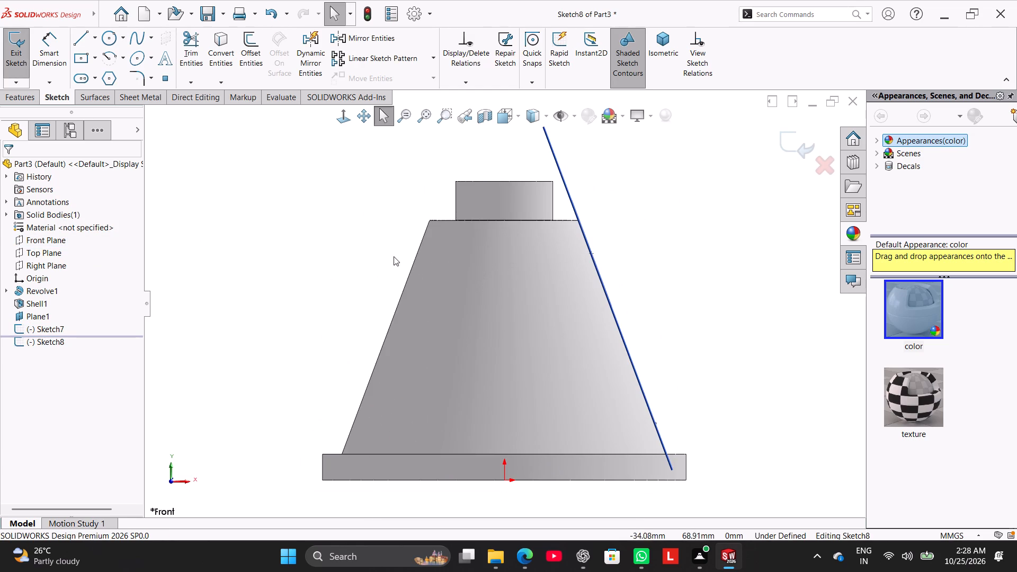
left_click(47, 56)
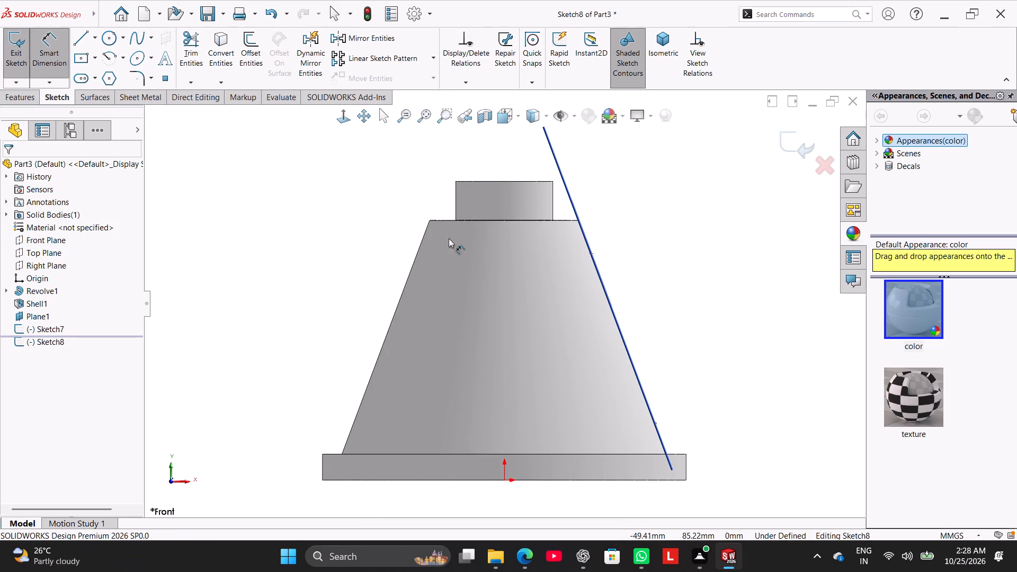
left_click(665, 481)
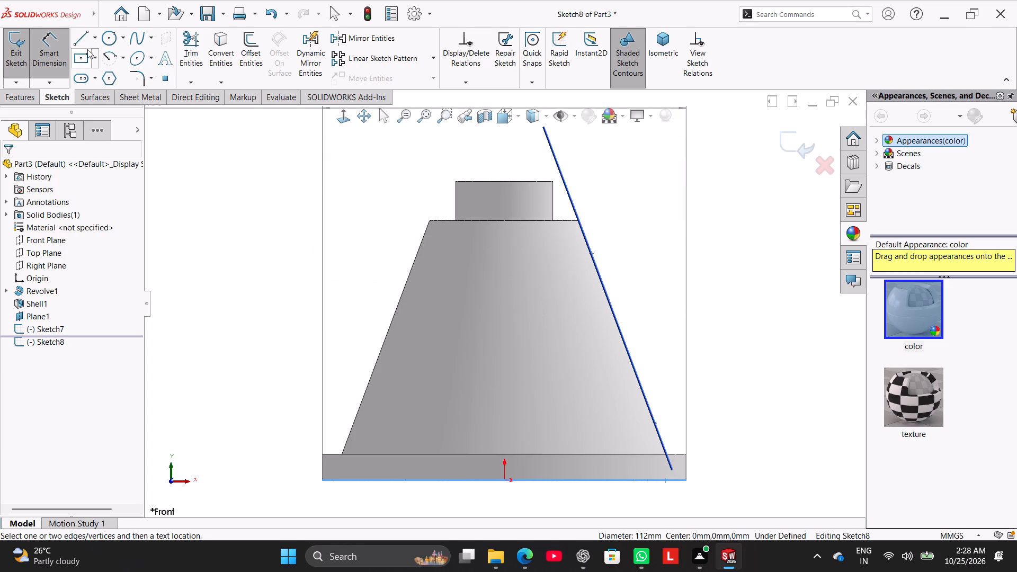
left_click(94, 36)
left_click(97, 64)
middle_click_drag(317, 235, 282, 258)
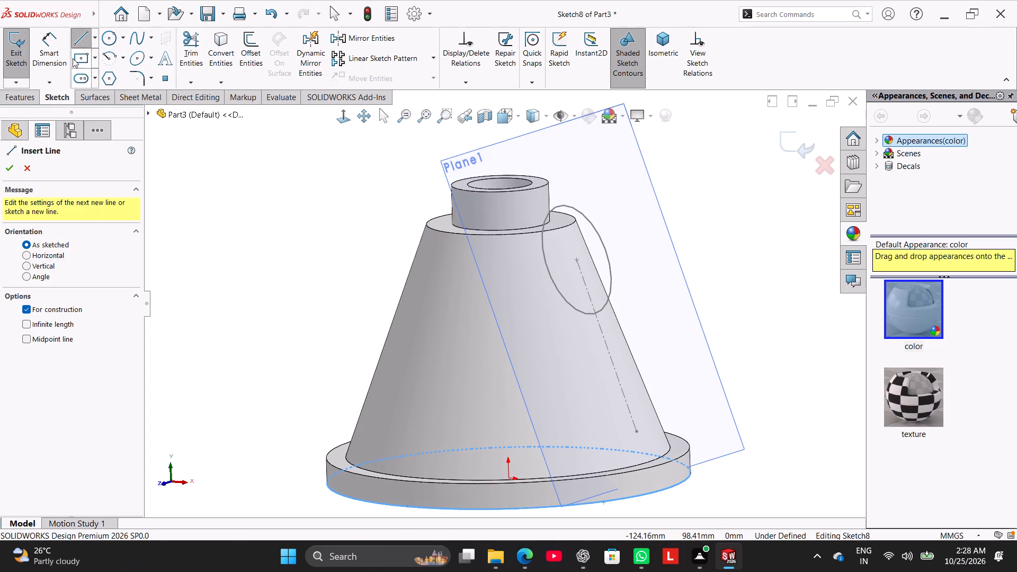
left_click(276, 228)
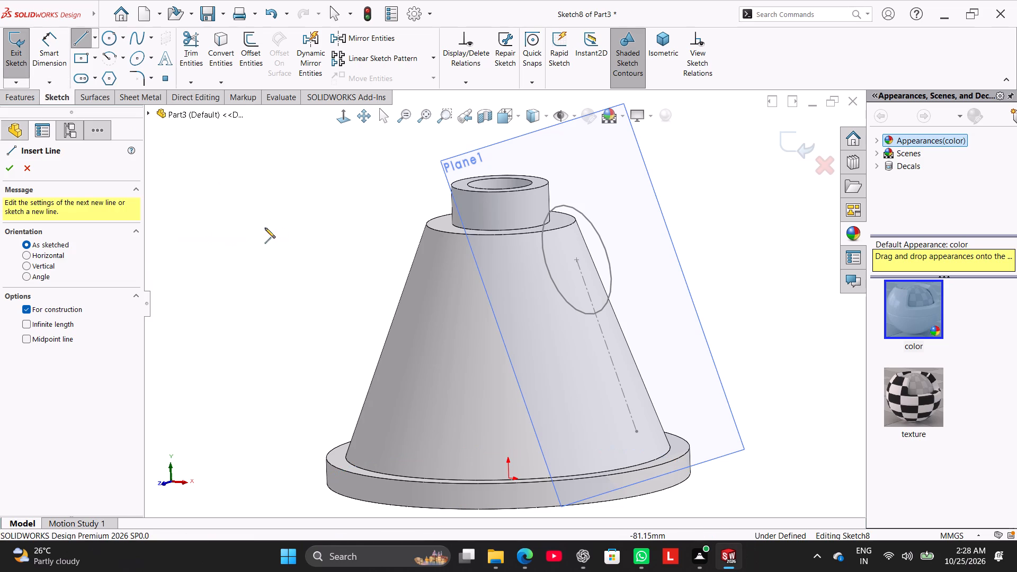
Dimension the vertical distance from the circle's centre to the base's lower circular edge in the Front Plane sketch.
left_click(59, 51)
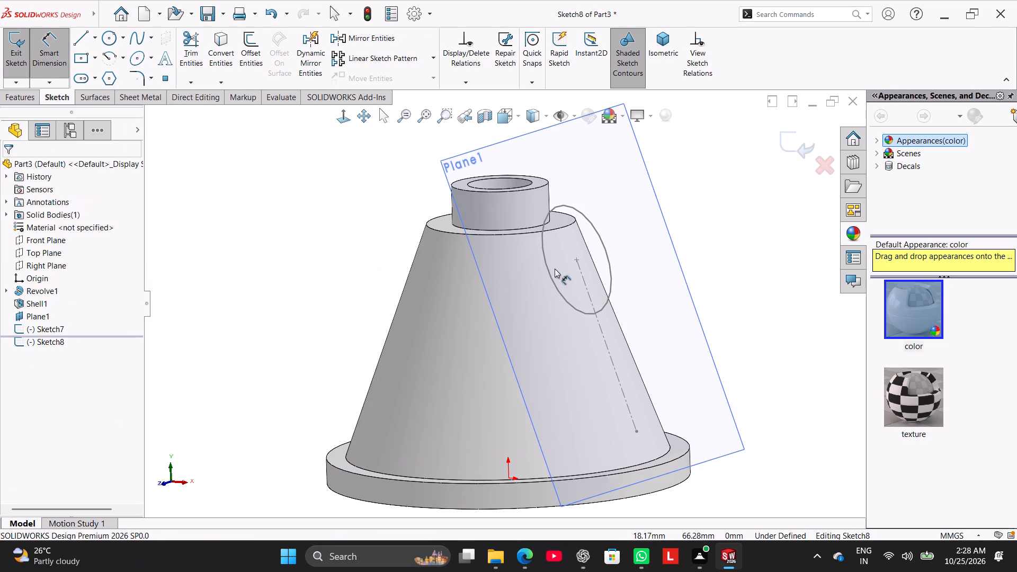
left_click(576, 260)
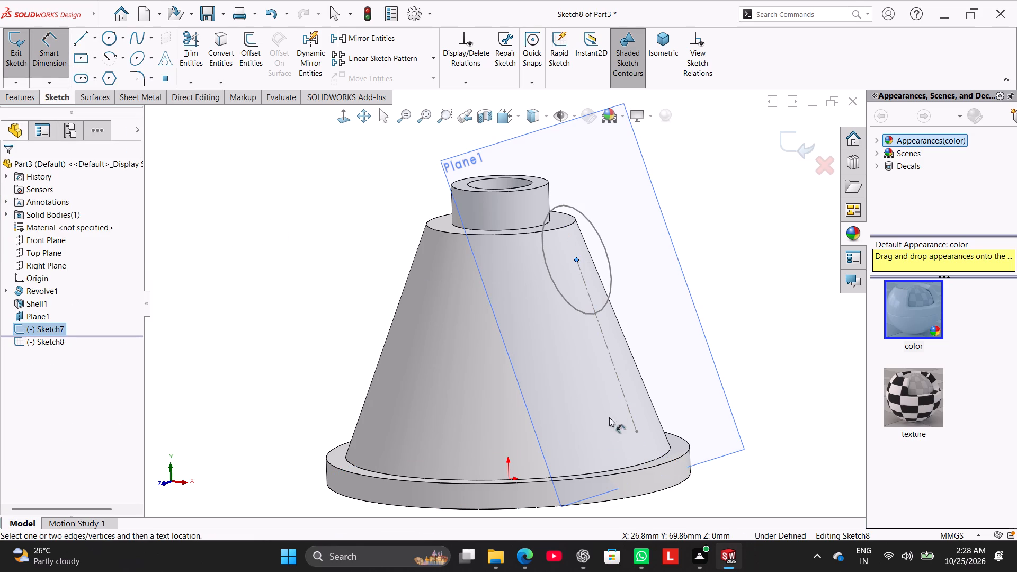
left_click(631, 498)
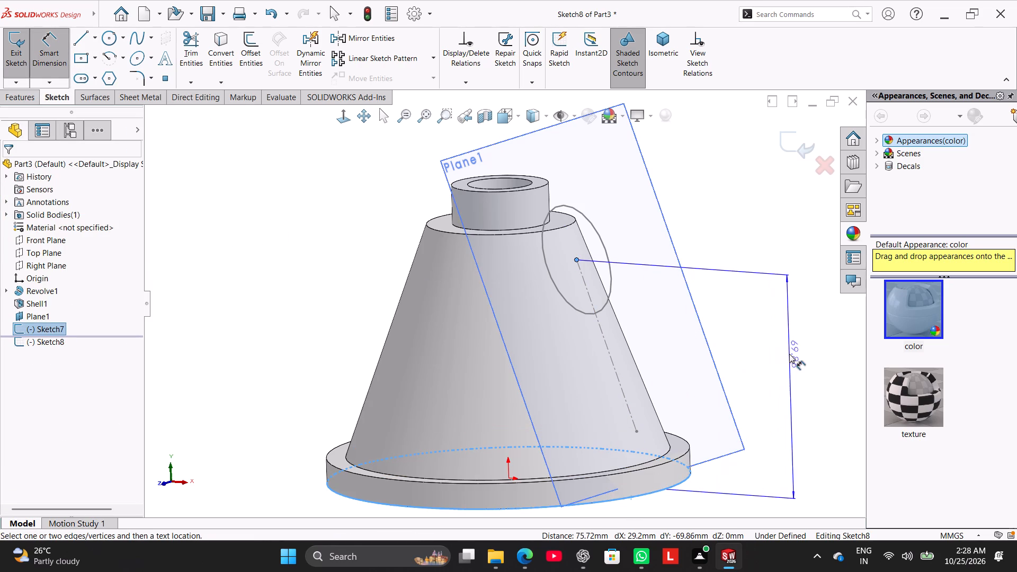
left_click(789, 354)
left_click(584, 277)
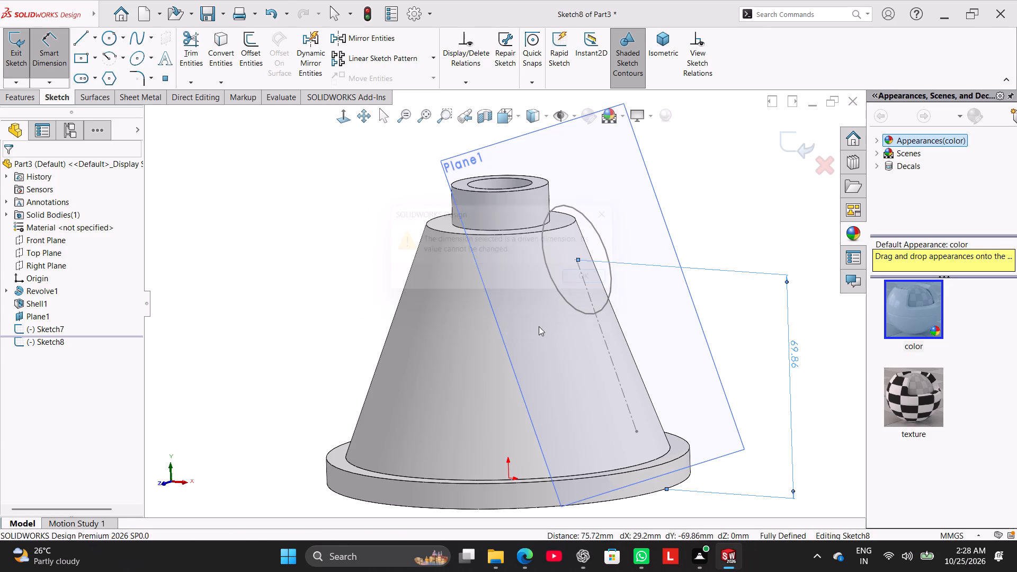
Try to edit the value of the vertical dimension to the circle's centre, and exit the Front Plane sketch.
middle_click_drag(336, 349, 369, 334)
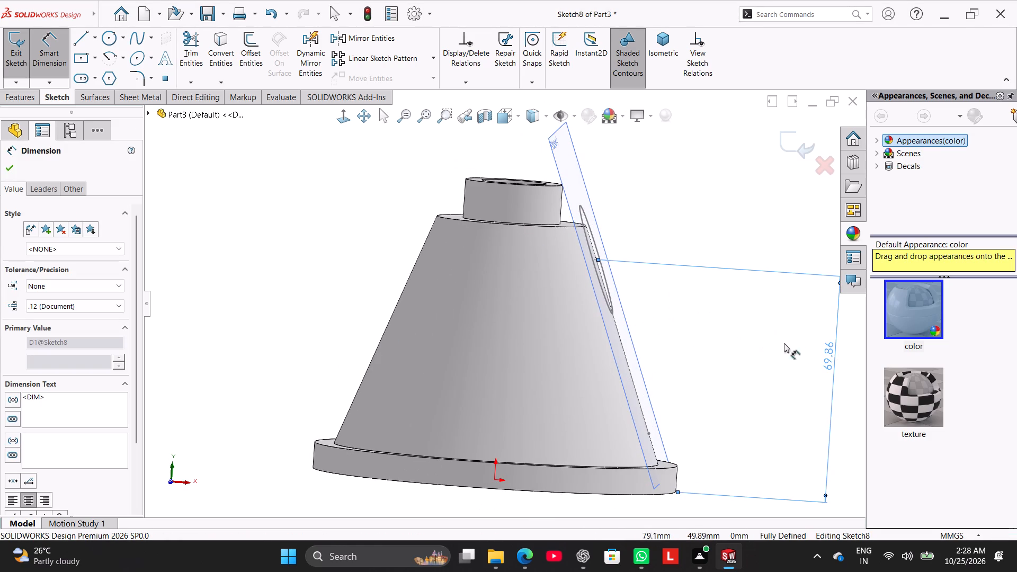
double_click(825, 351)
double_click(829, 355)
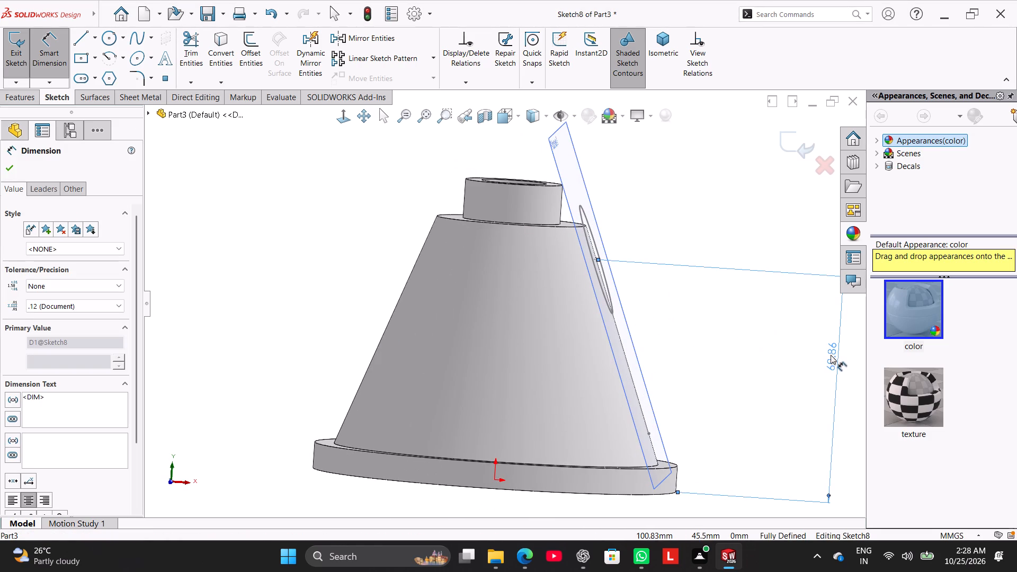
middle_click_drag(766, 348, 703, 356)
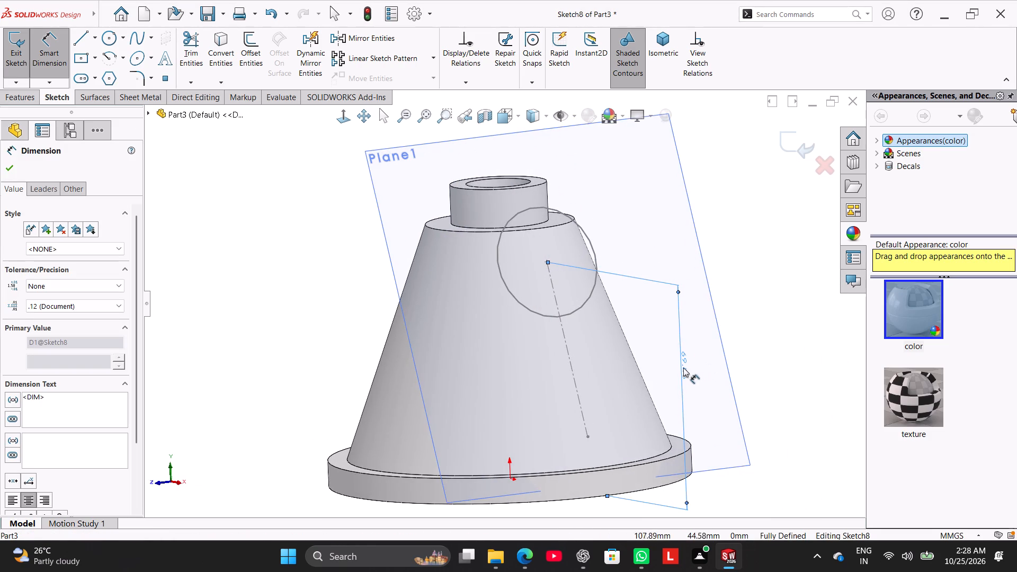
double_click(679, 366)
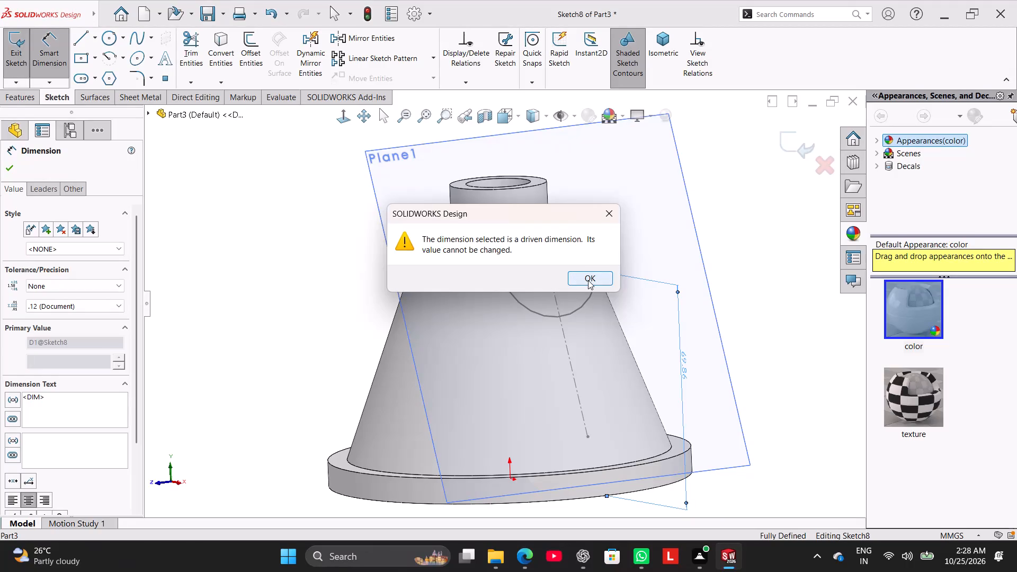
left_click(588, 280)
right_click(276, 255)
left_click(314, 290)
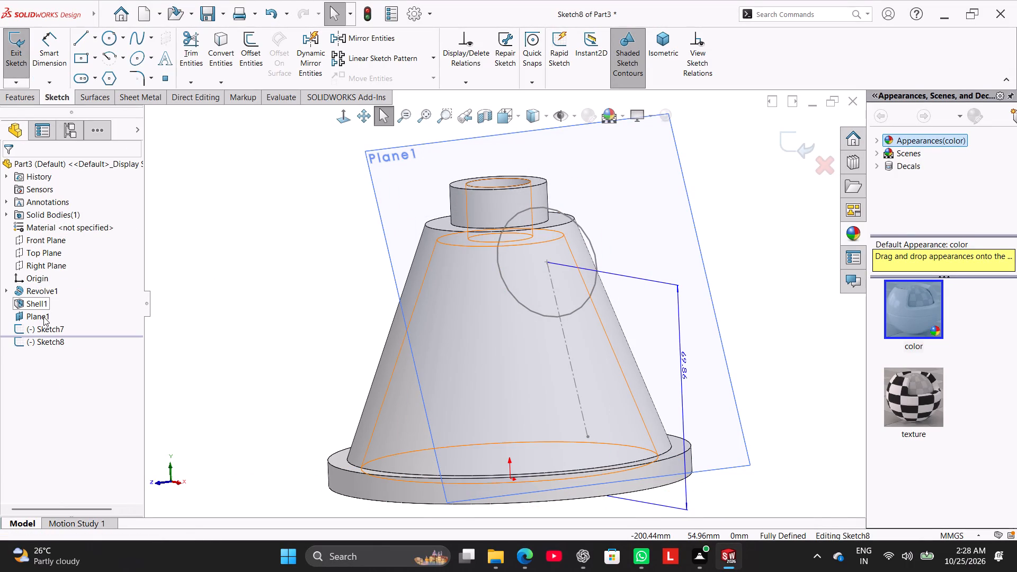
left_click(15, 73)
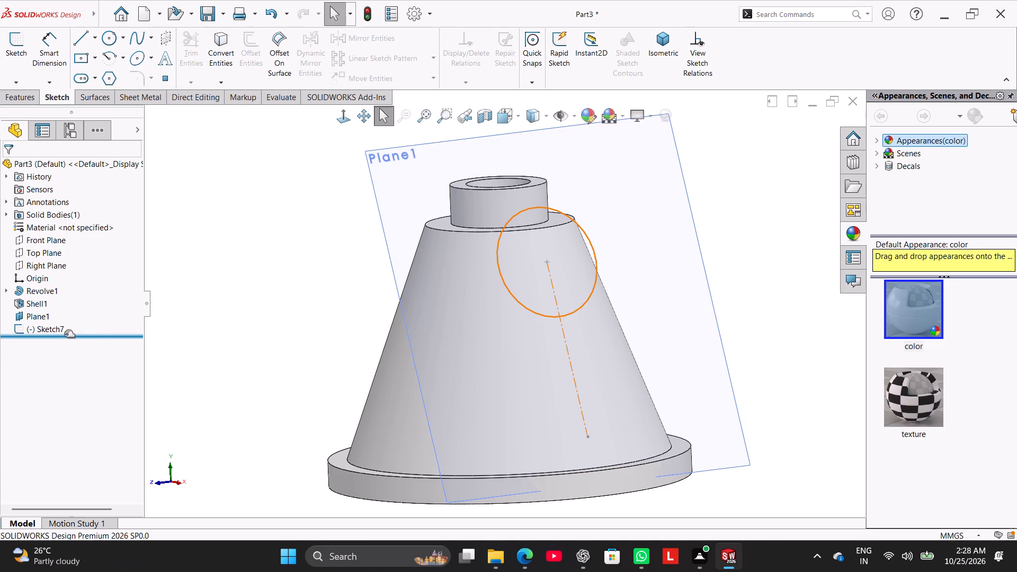
Reopen the circle's sketch on the tangent plane, move the circle down along its vertical centerline, and close the sketch.
right_click(53, 331)
left_click(65, 301)
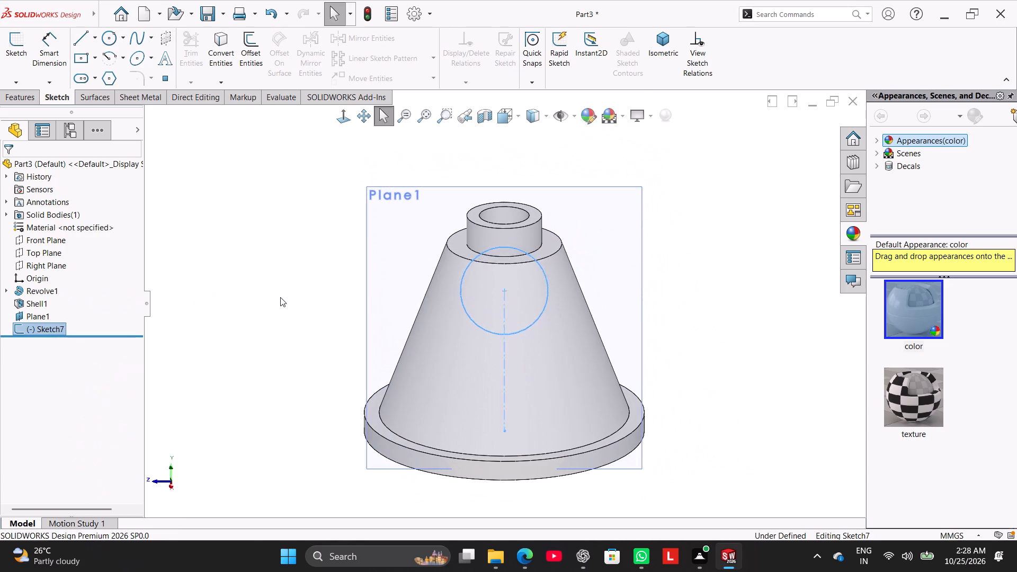
left_click(279, 297)
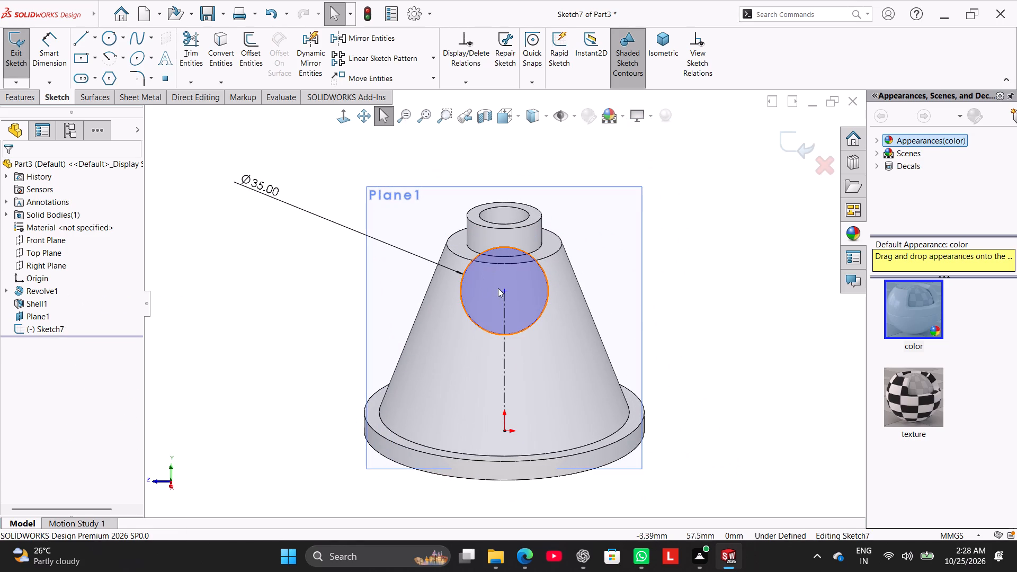
left_click_drag(501, 289, 510, 333)
left_click(305, 348)
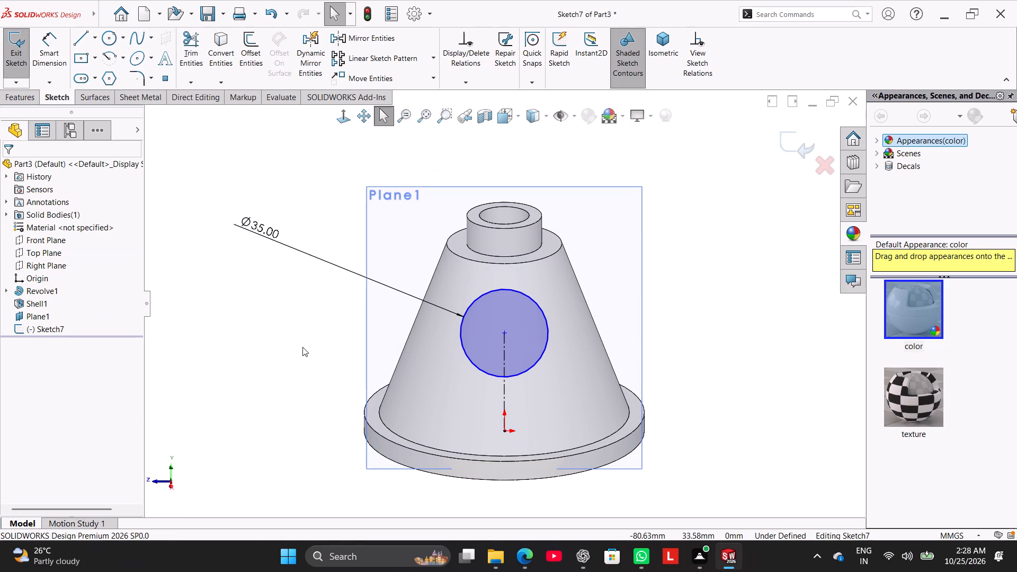
left_click(35, 242)
left_click(44, 227)
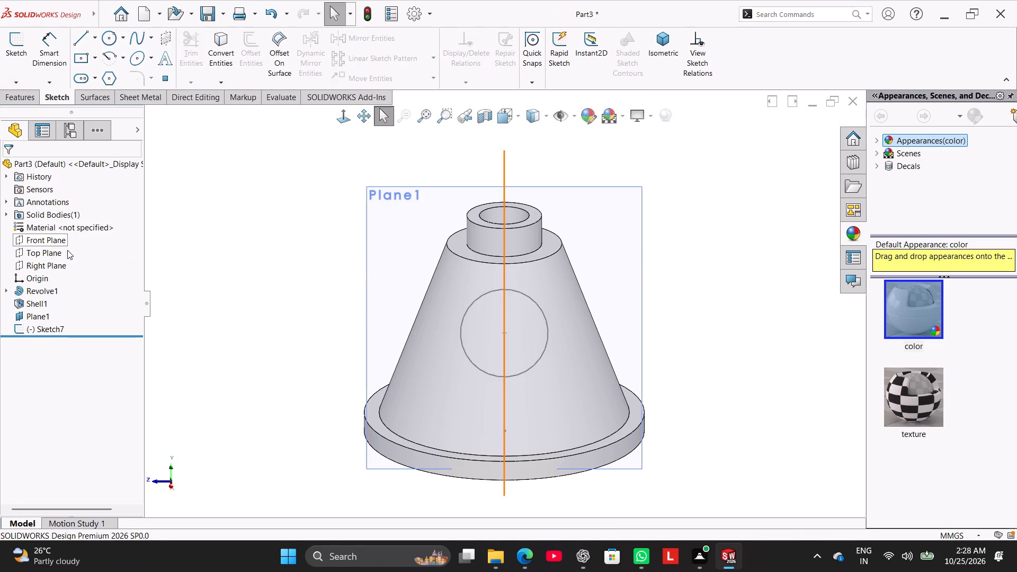
left_click(252, 268)
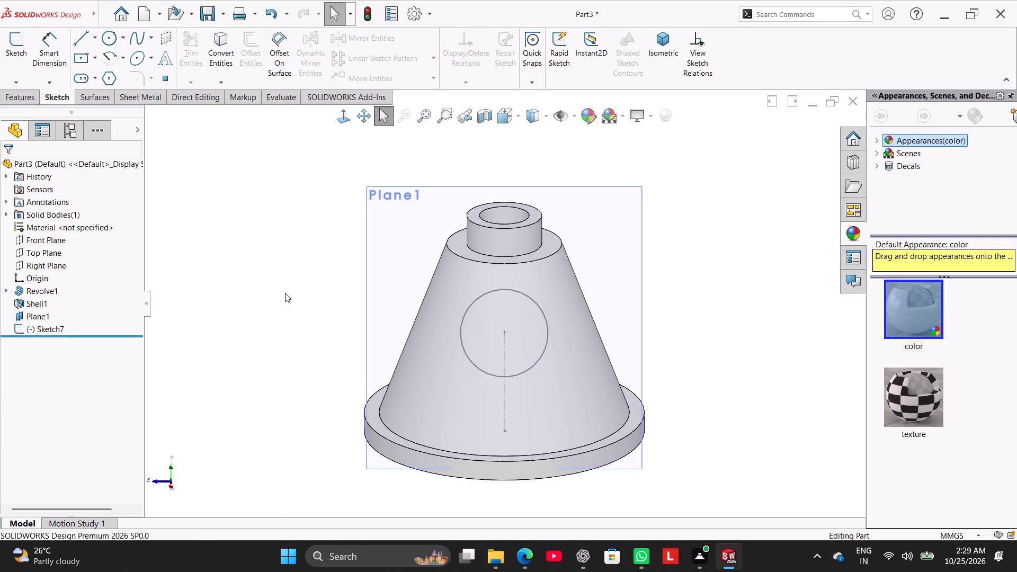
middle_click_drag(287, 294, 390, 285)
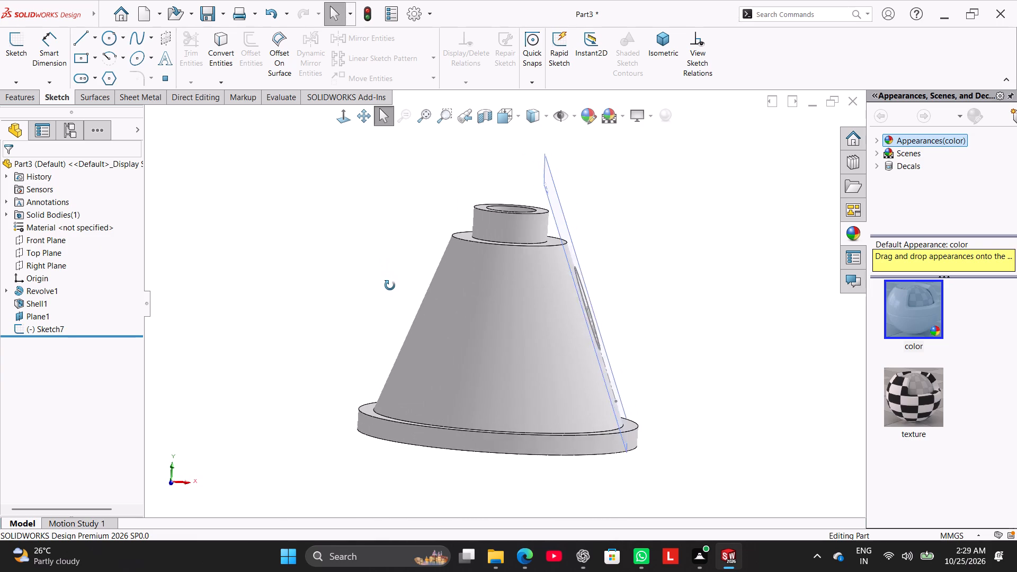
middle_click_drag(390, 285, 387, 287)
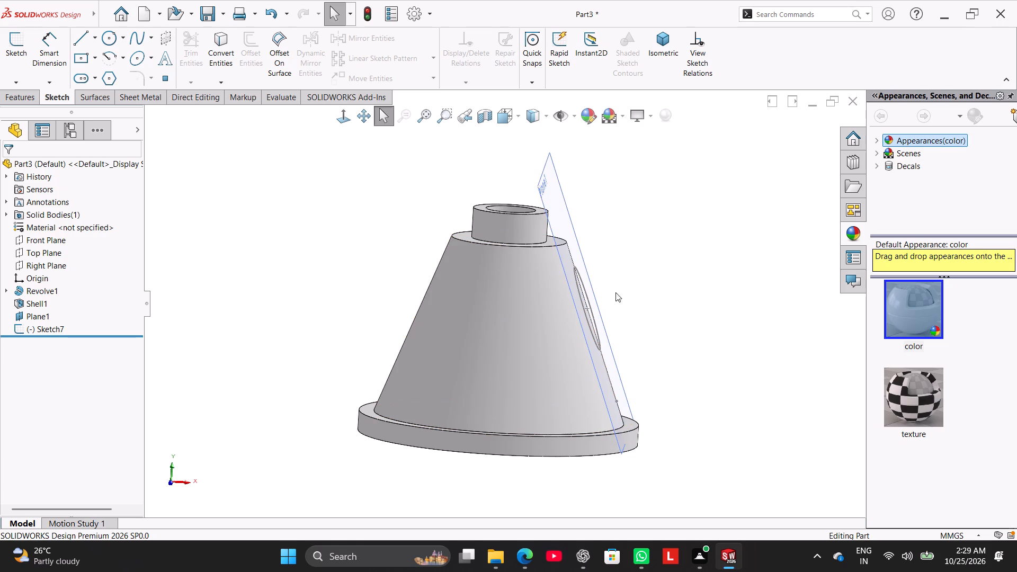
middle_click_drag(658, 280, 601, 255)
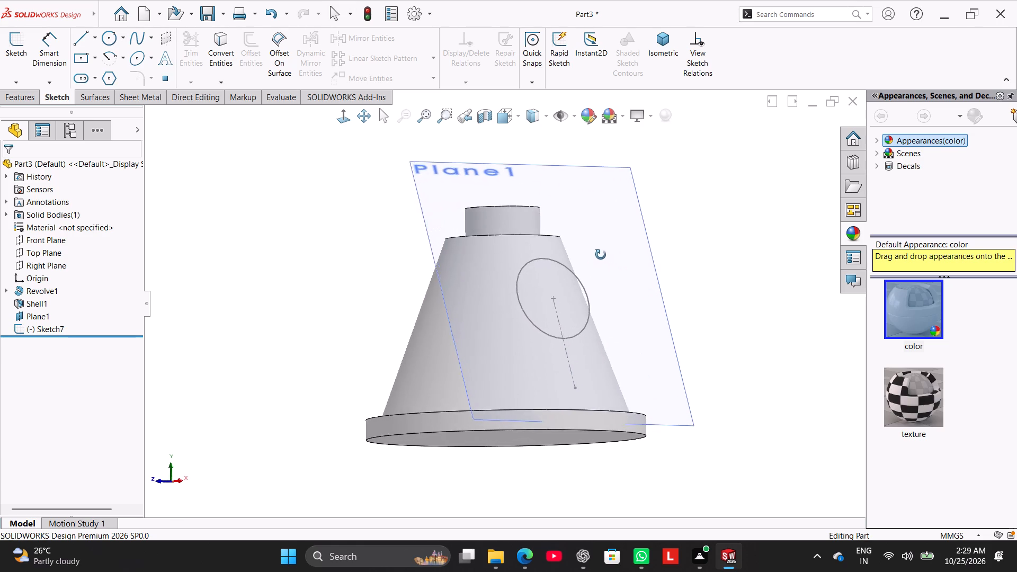
Inspect the tangent plane's reference definition and leave its settings as they are.
middle_click_drag(601, 255, 572, 301)
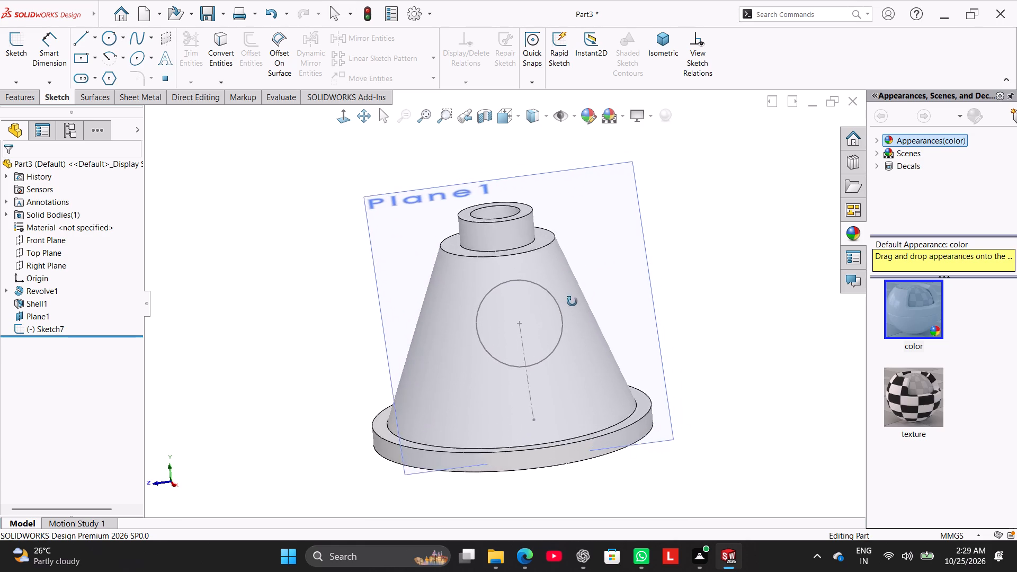
middle_click_drag(572, 301, 649, 361)
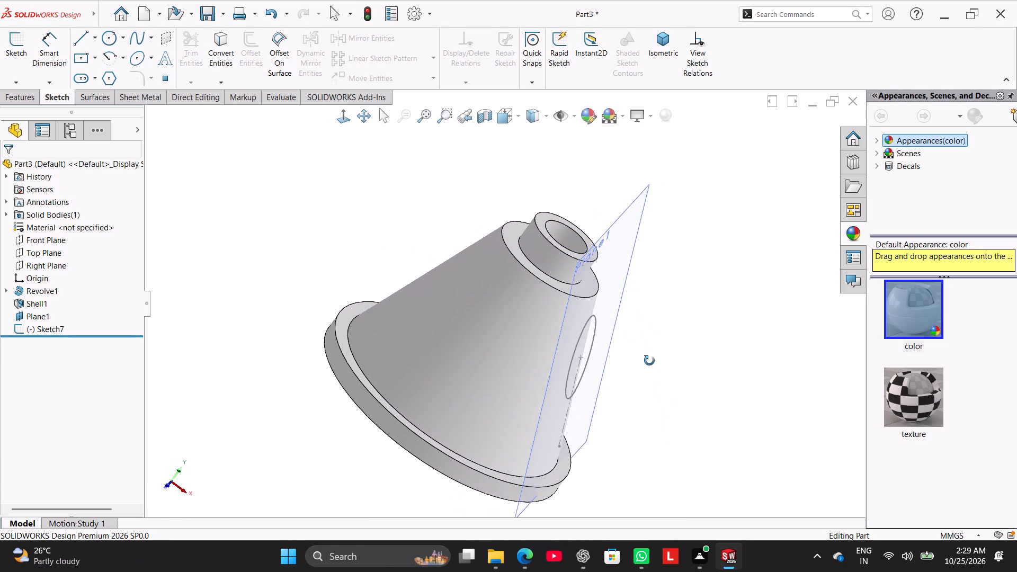
middle_click_drag(649, 361, 636, 326)
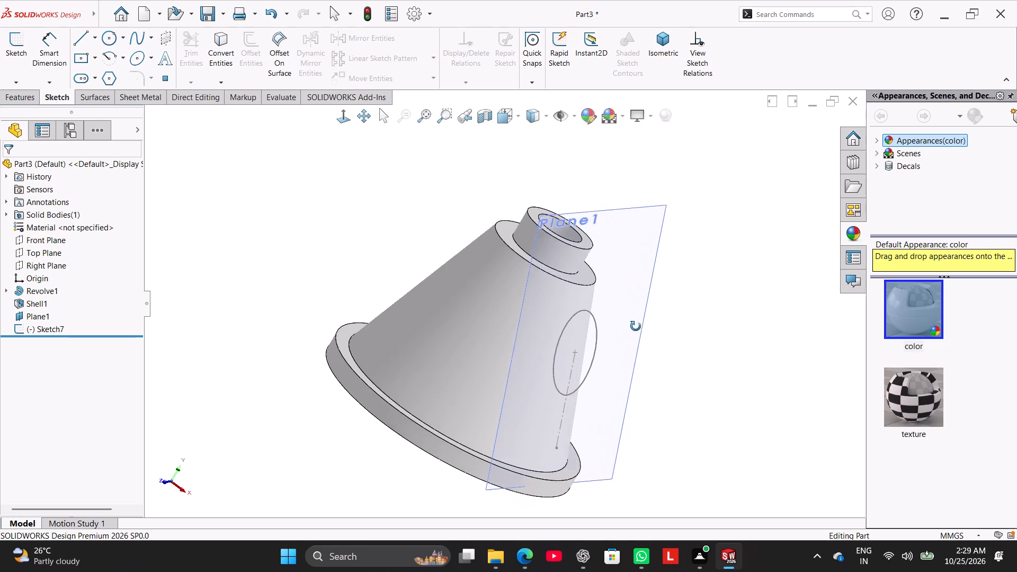
middle_click_drag(636, 326, 618, 292)
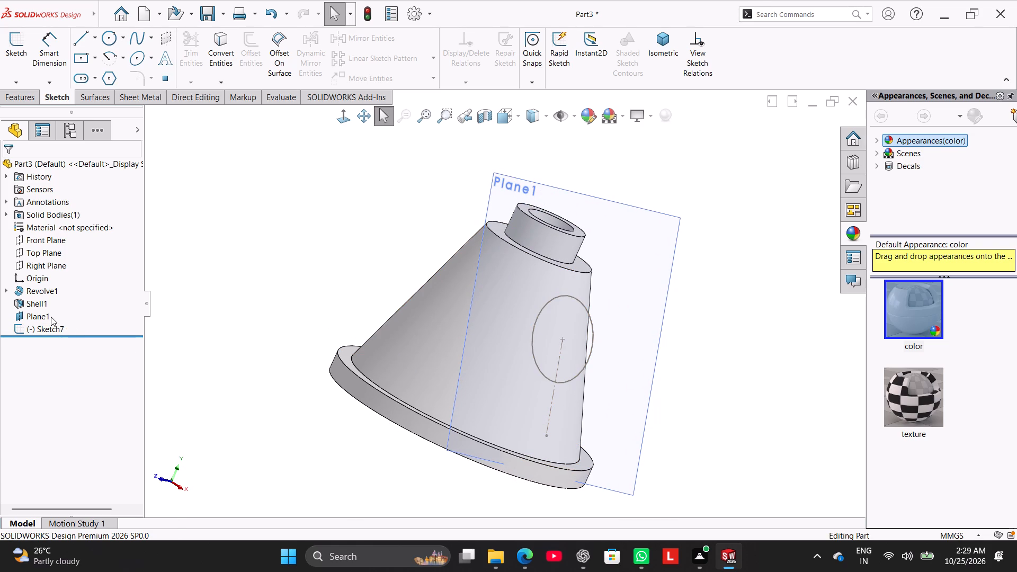
right_click(48, 316)
left_click(57, 289)
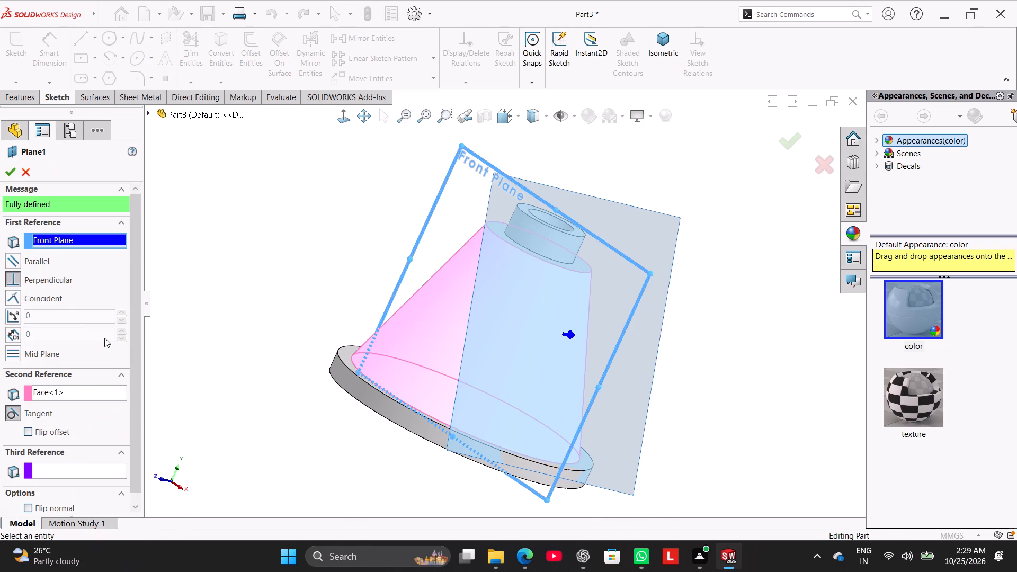
left_click_drag(136, 311, 147, 347)
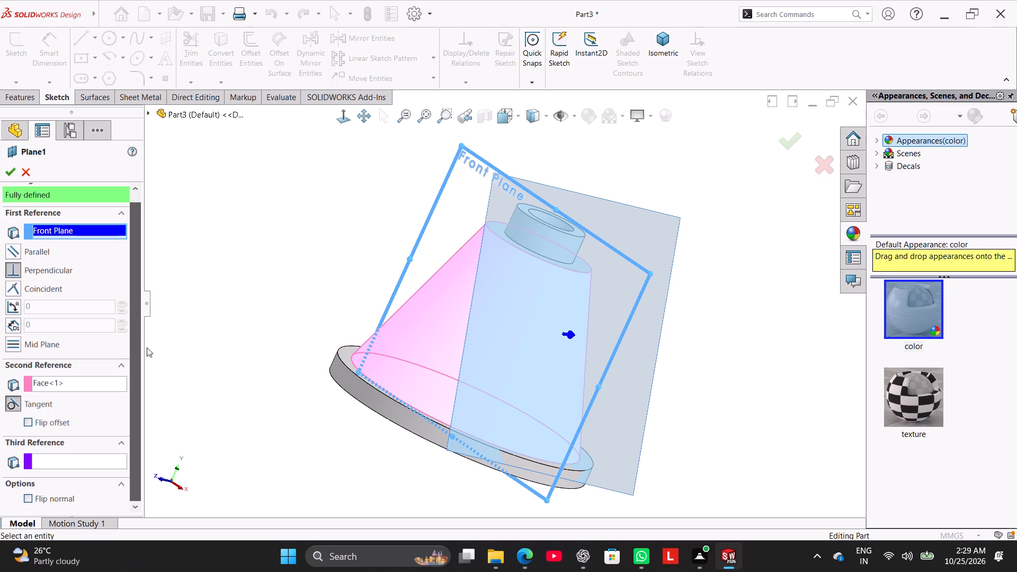
left_click_drag(147, 347, 141, 285)
left_click(22, 174)
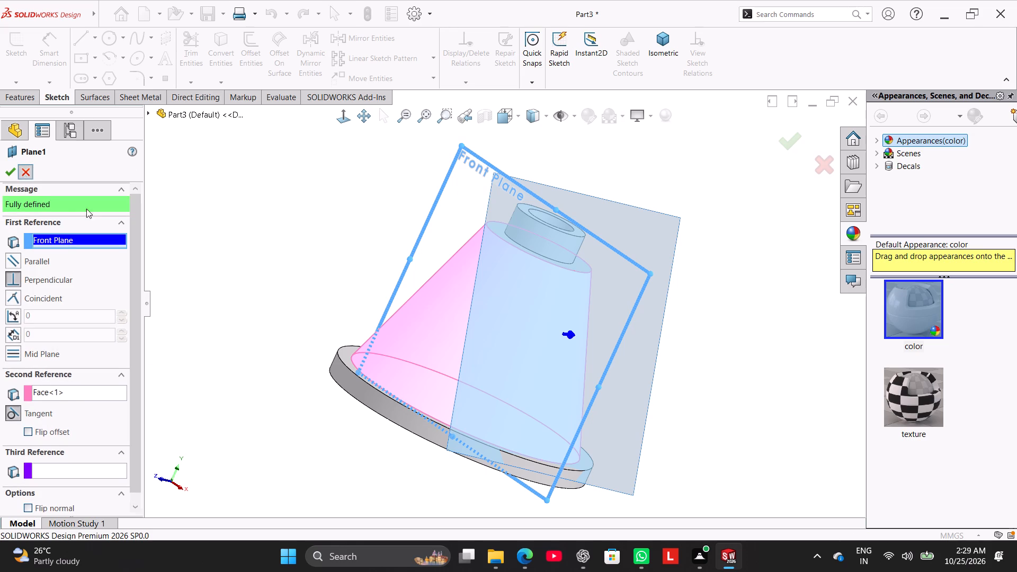
left_click(210, 234)
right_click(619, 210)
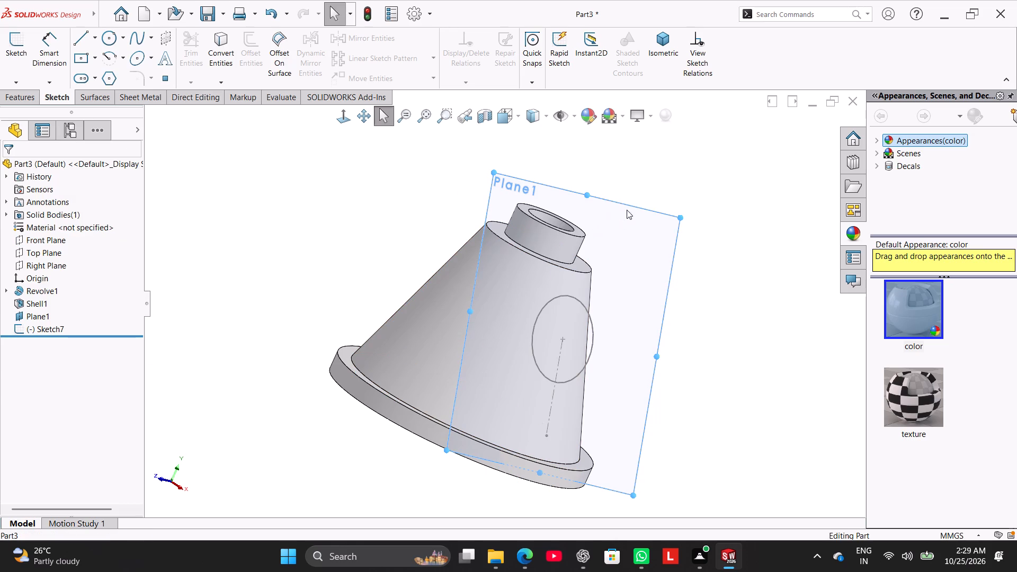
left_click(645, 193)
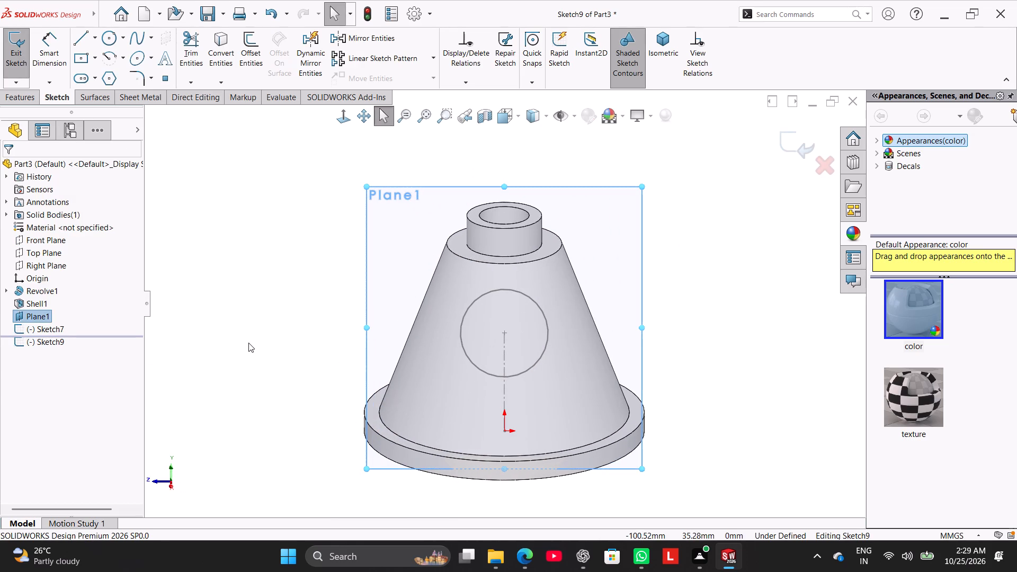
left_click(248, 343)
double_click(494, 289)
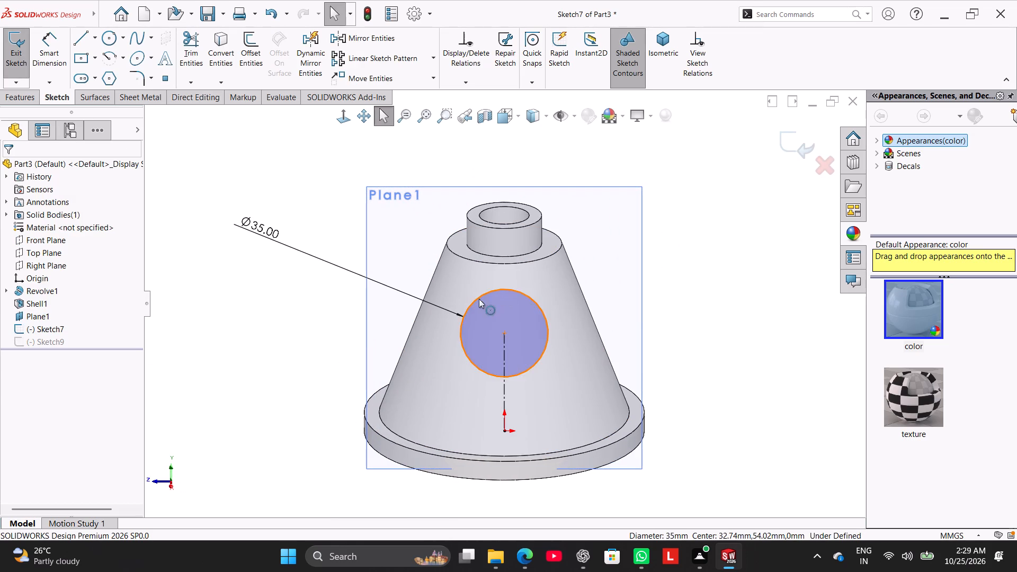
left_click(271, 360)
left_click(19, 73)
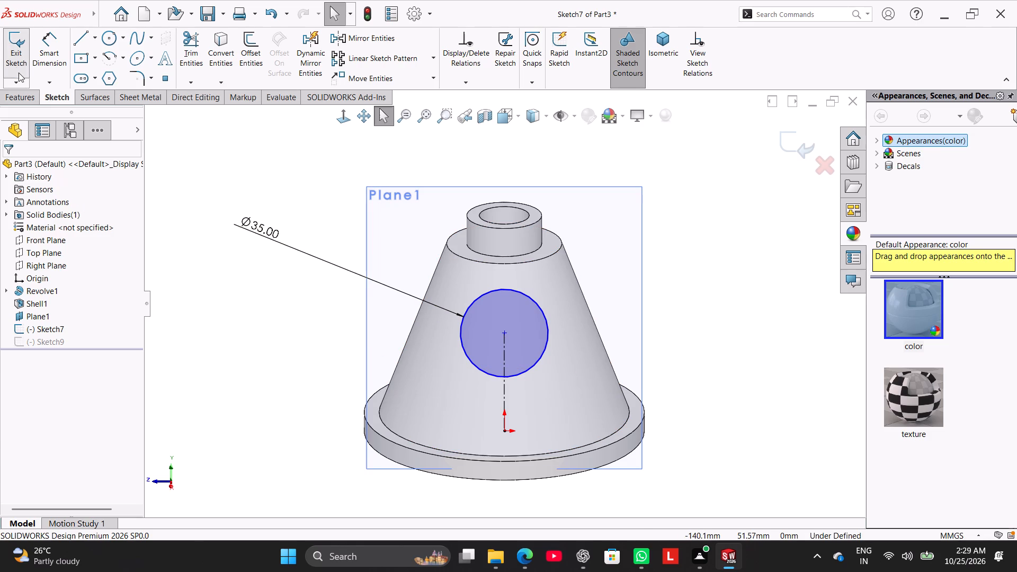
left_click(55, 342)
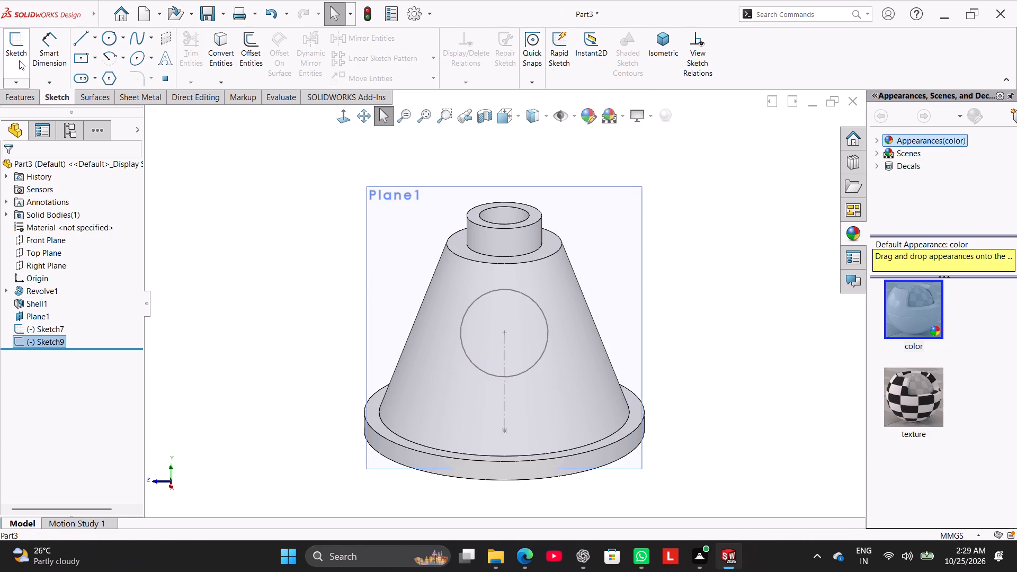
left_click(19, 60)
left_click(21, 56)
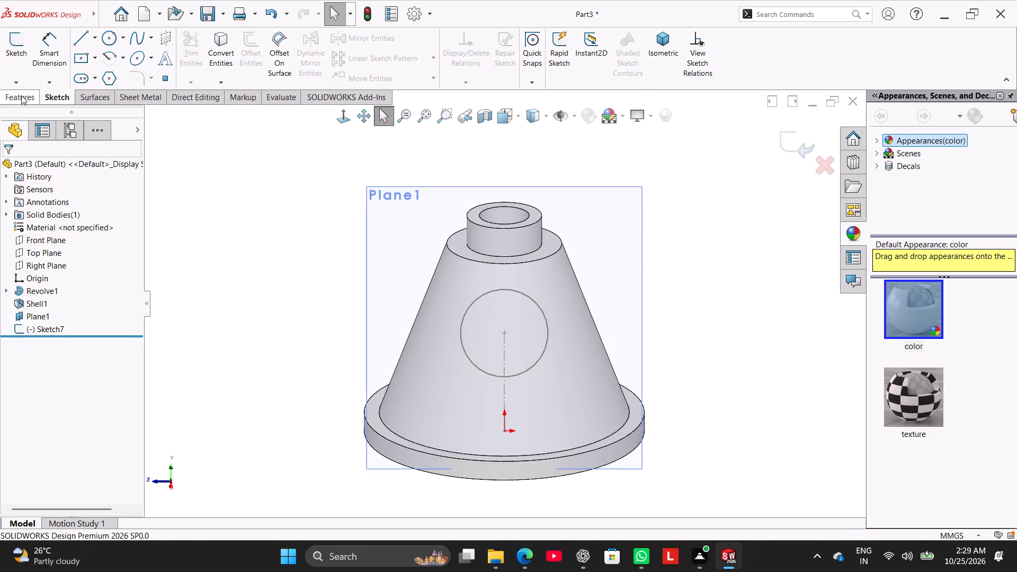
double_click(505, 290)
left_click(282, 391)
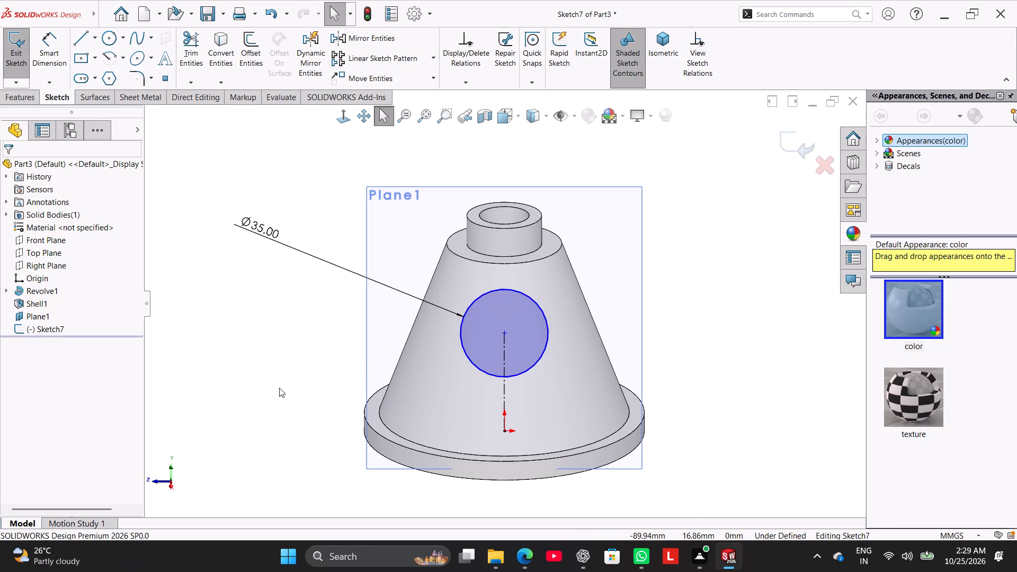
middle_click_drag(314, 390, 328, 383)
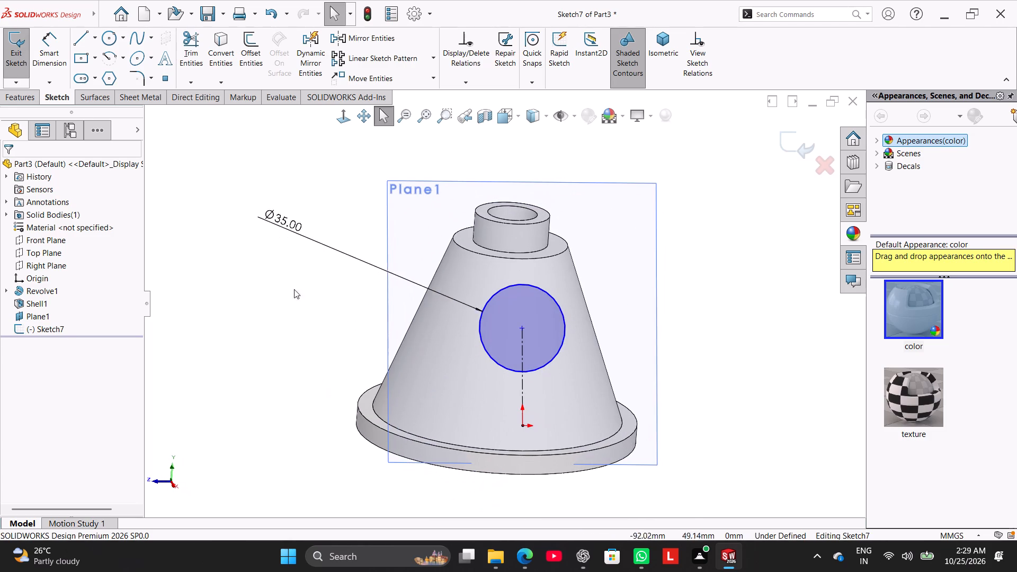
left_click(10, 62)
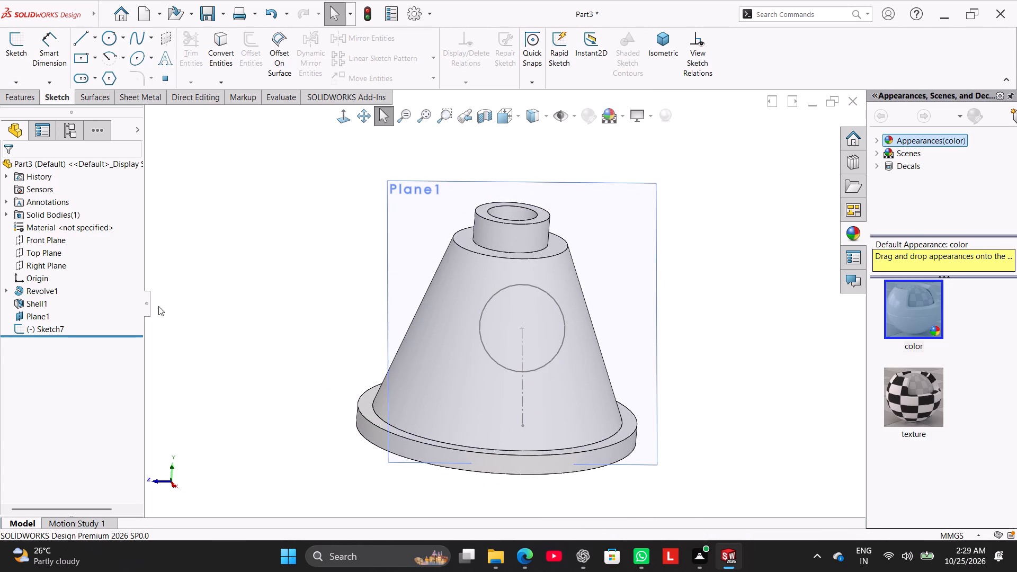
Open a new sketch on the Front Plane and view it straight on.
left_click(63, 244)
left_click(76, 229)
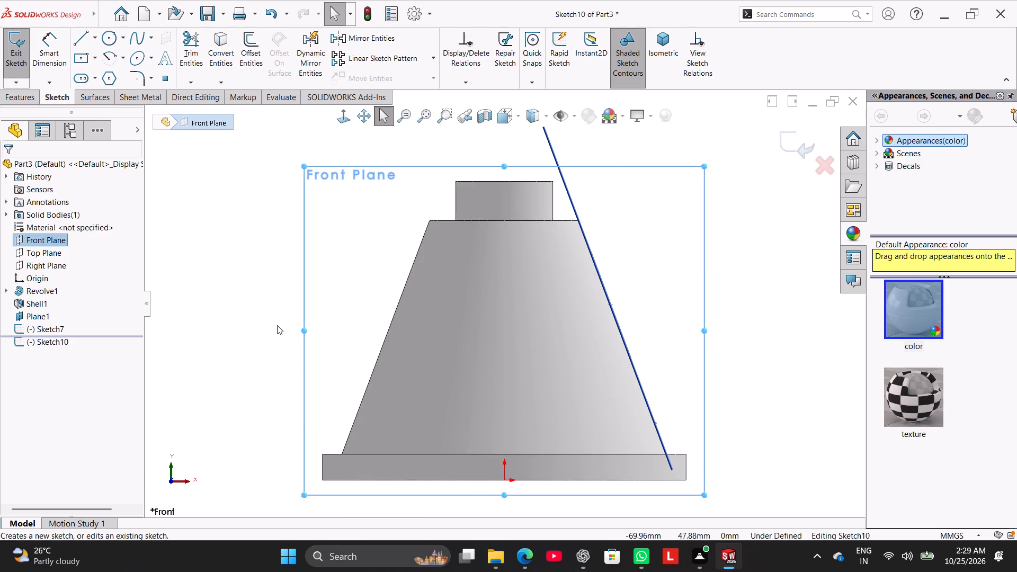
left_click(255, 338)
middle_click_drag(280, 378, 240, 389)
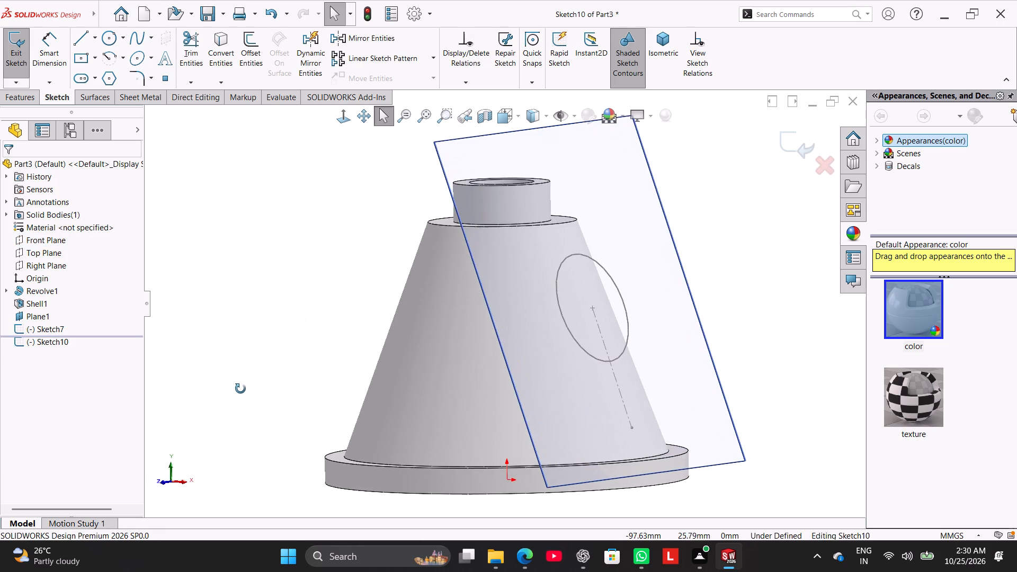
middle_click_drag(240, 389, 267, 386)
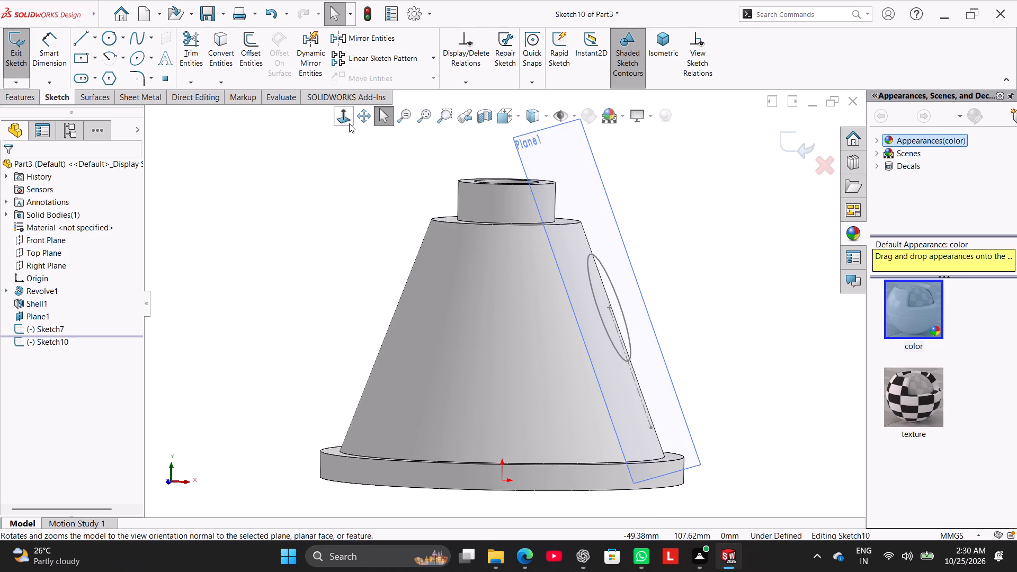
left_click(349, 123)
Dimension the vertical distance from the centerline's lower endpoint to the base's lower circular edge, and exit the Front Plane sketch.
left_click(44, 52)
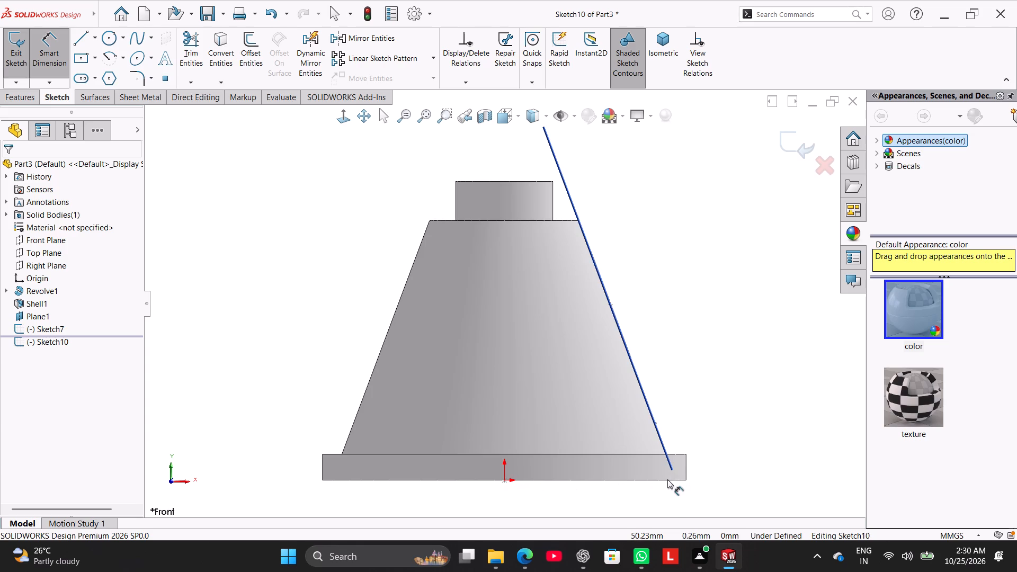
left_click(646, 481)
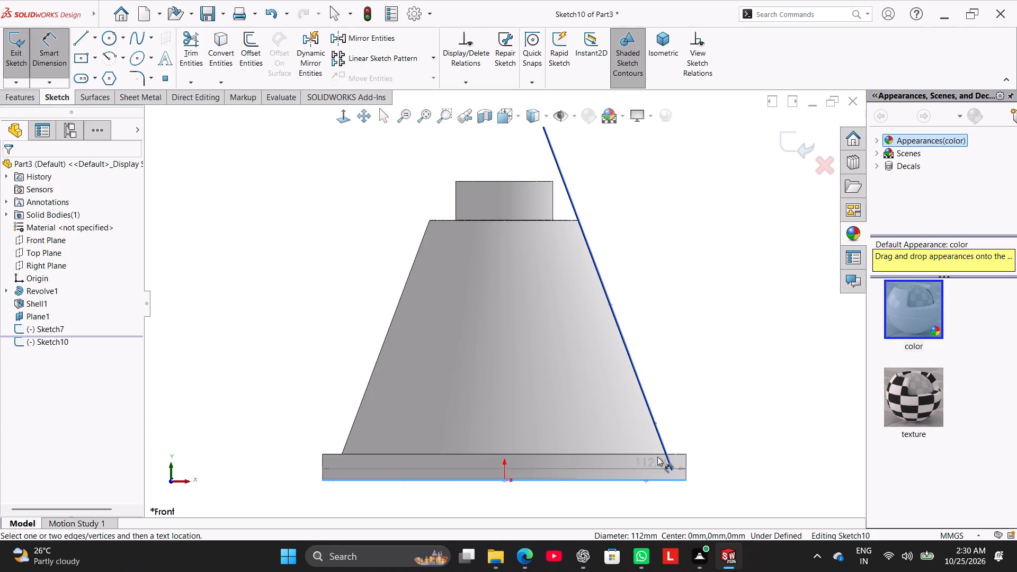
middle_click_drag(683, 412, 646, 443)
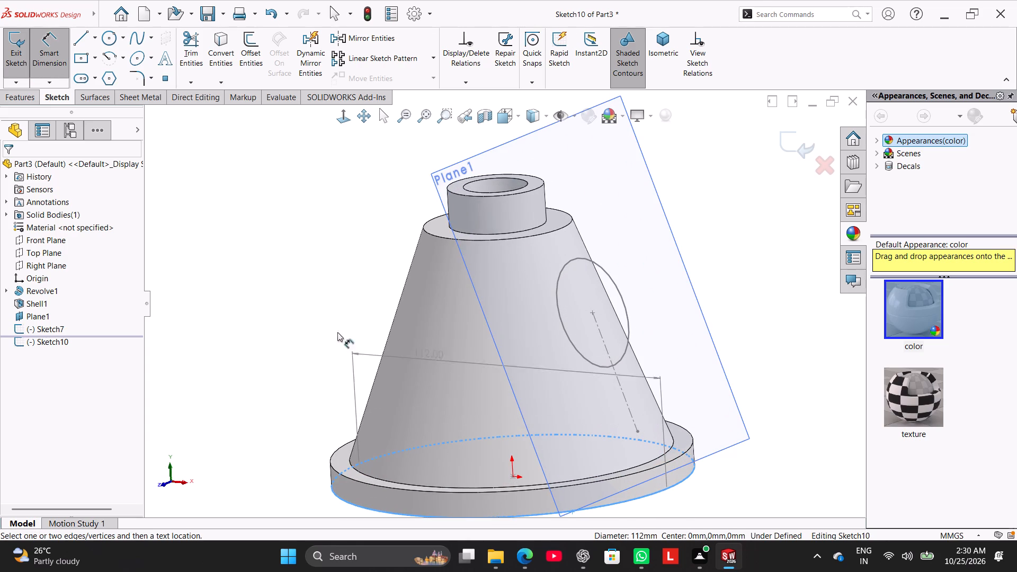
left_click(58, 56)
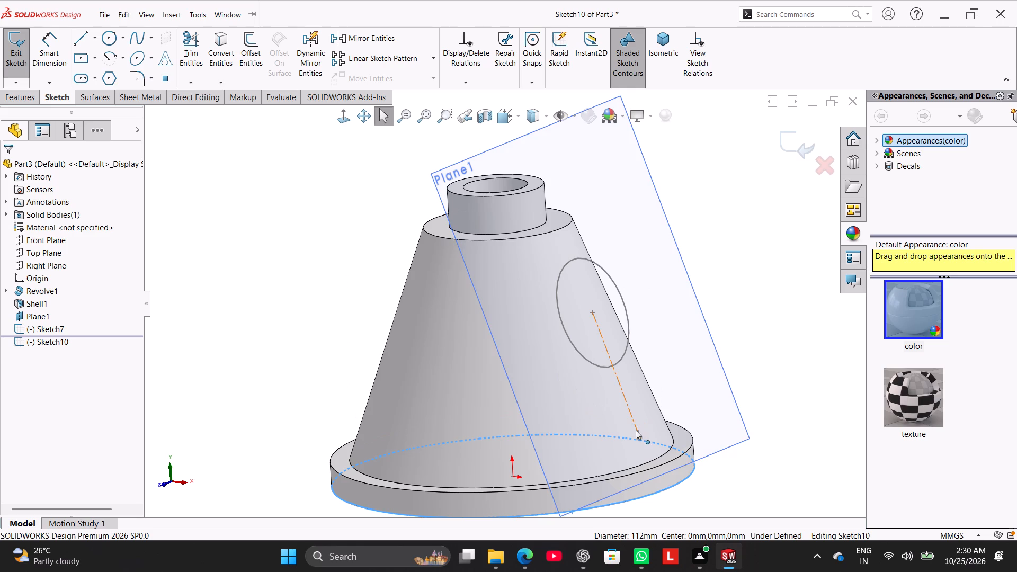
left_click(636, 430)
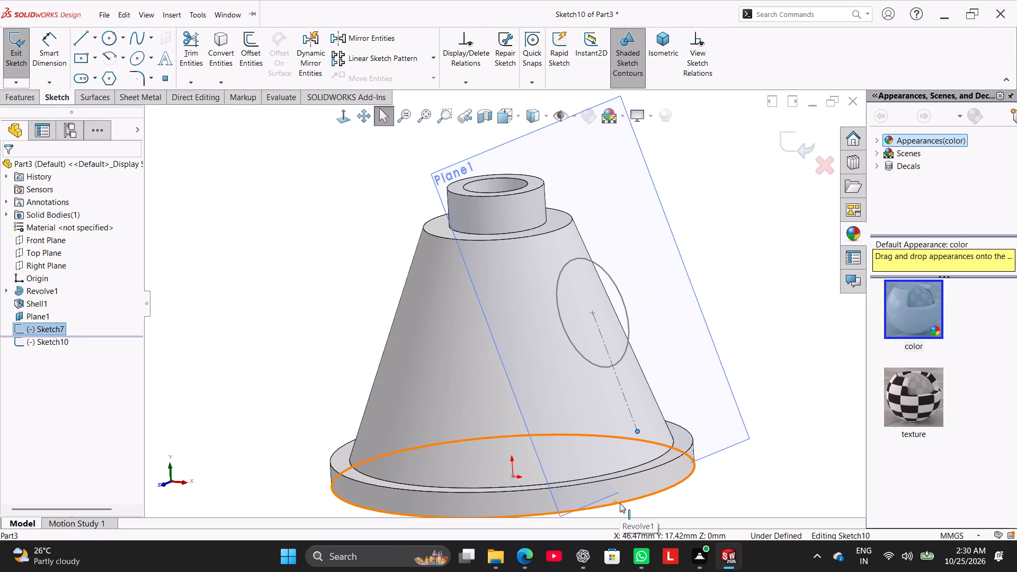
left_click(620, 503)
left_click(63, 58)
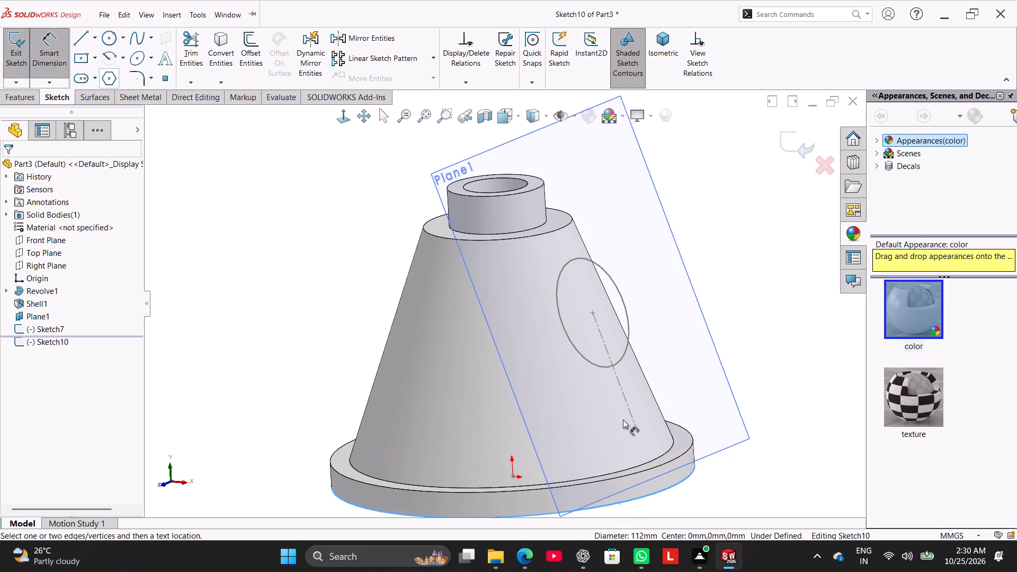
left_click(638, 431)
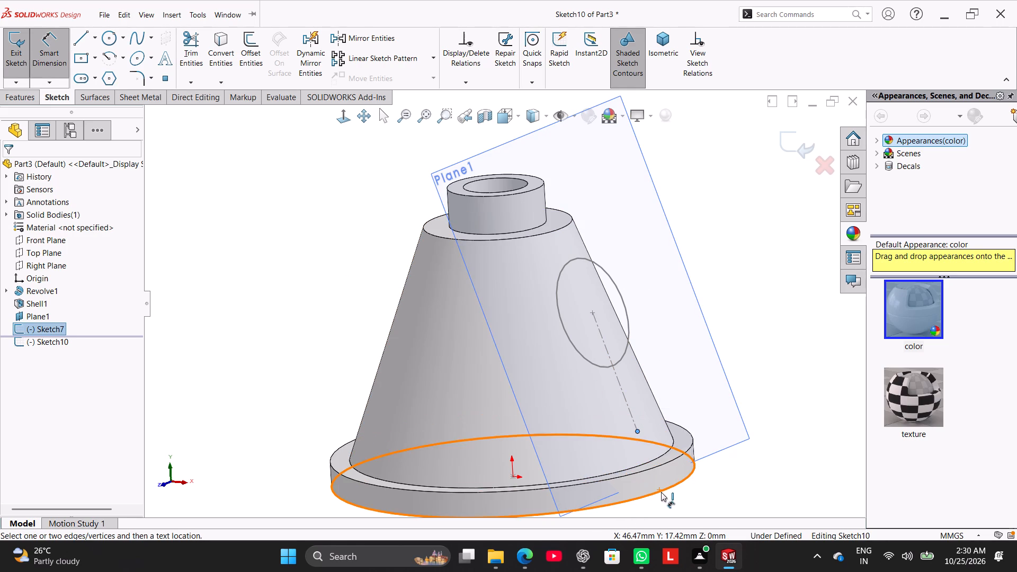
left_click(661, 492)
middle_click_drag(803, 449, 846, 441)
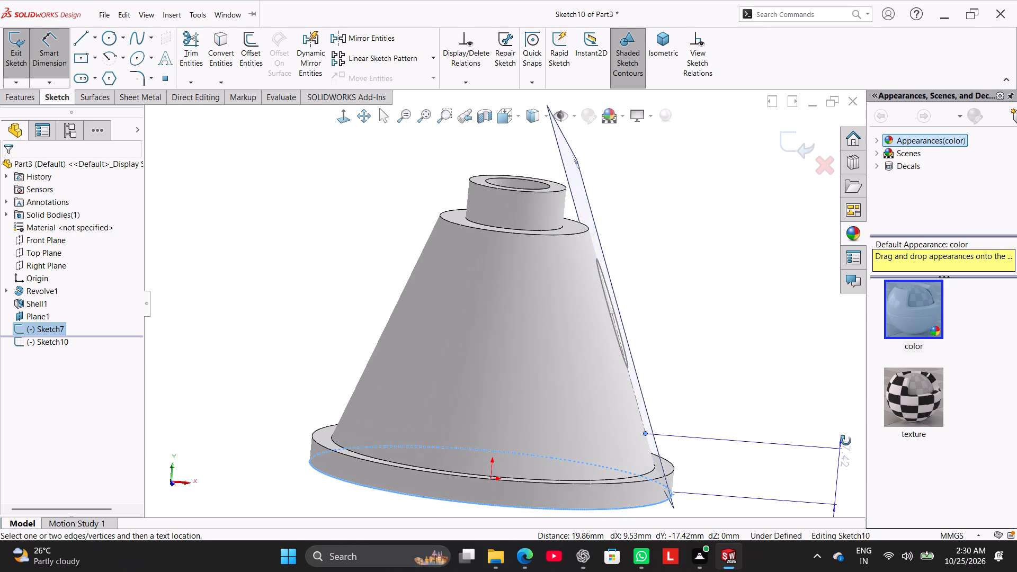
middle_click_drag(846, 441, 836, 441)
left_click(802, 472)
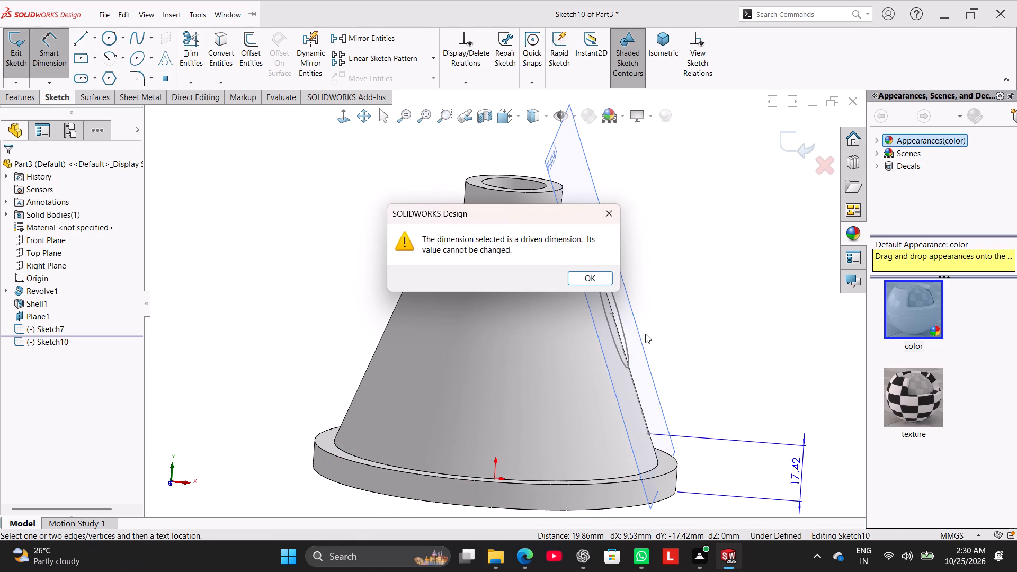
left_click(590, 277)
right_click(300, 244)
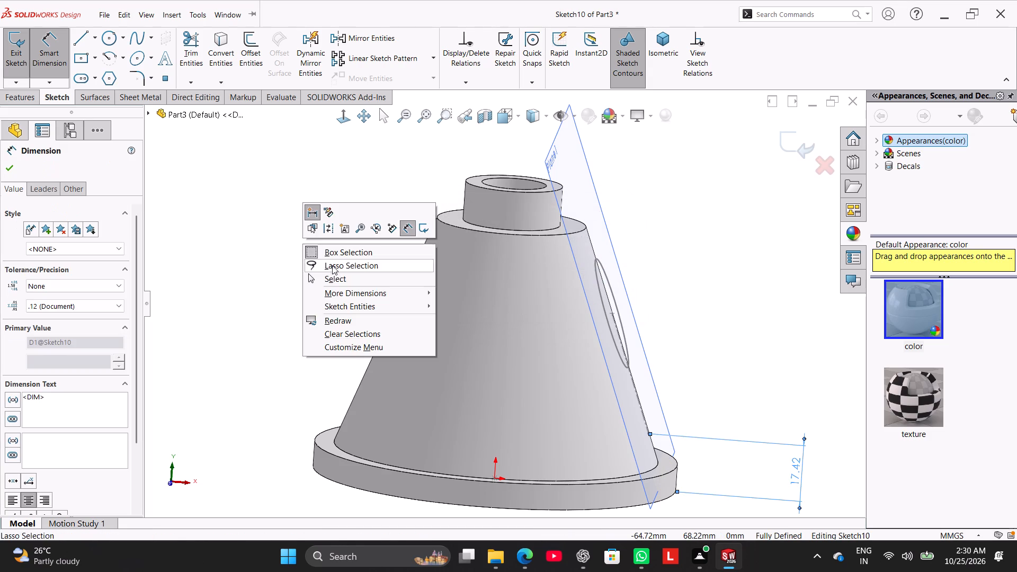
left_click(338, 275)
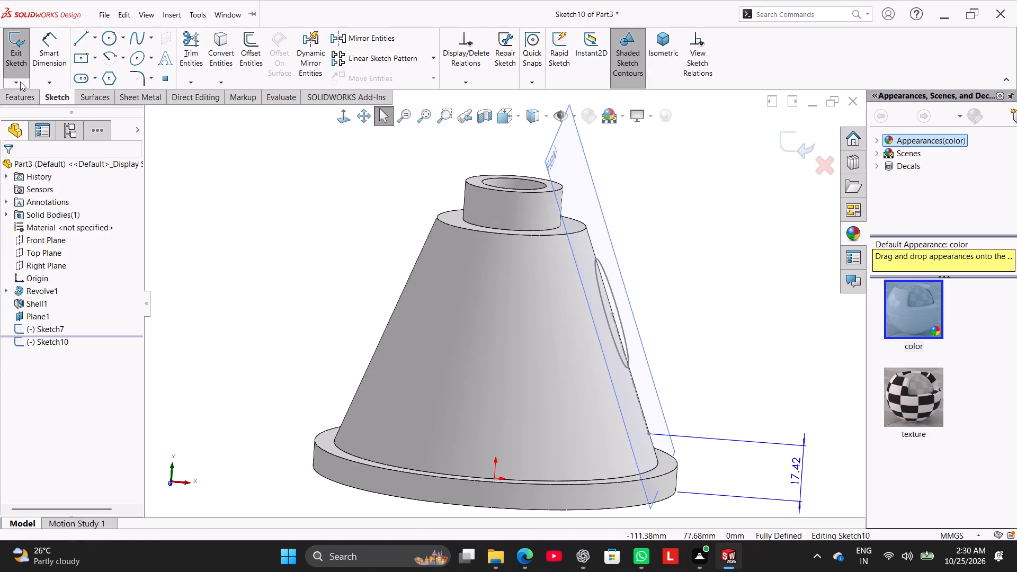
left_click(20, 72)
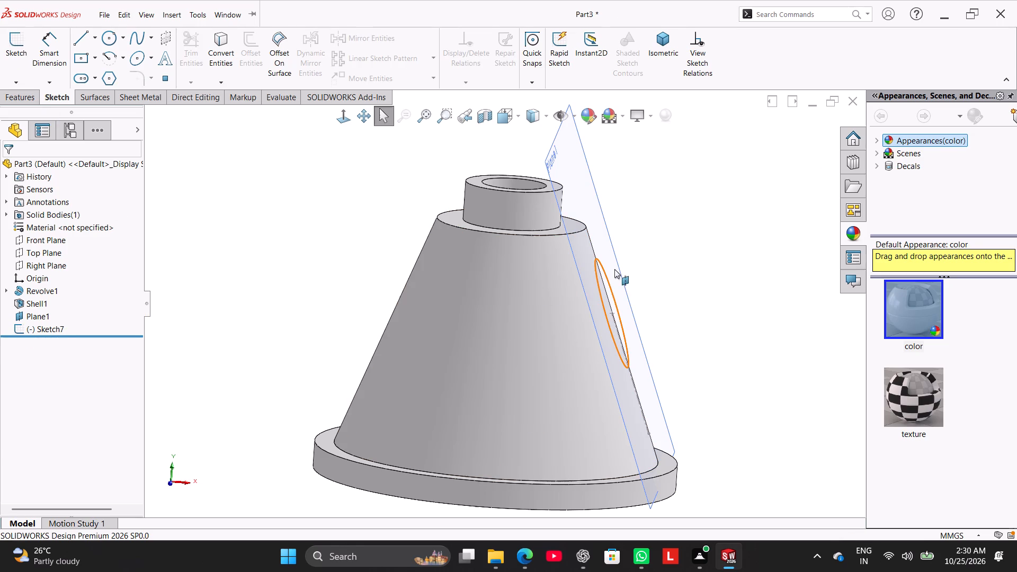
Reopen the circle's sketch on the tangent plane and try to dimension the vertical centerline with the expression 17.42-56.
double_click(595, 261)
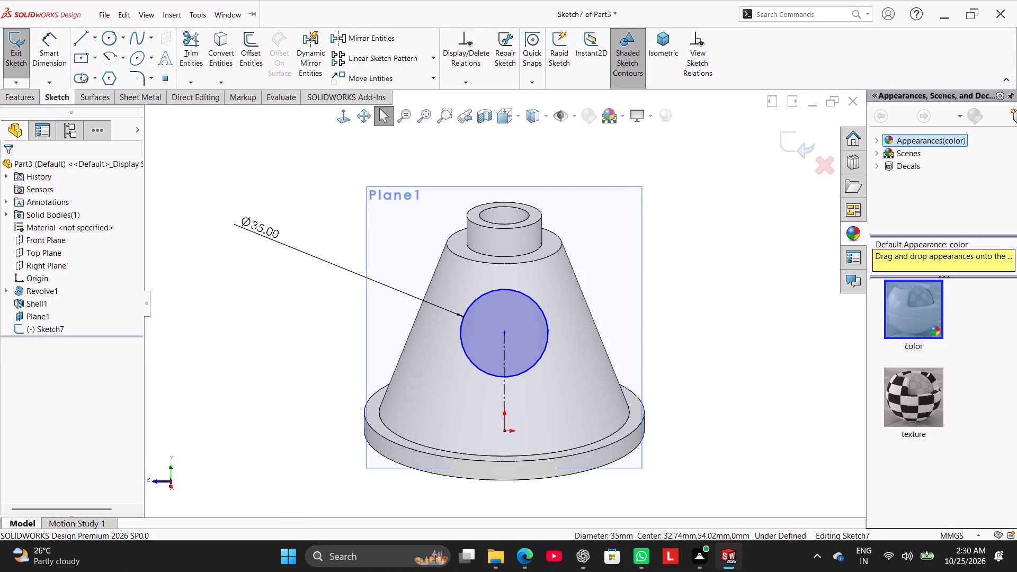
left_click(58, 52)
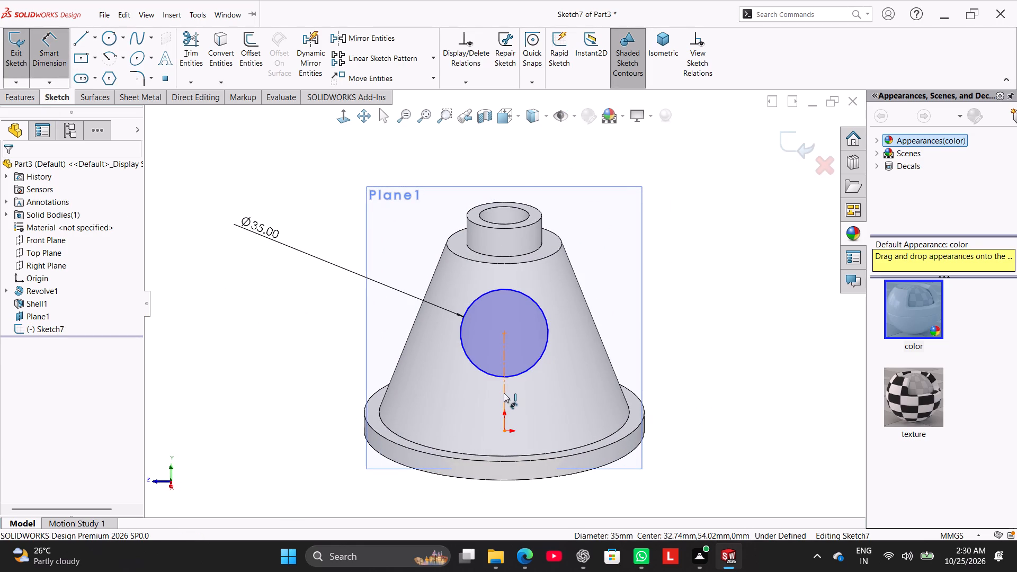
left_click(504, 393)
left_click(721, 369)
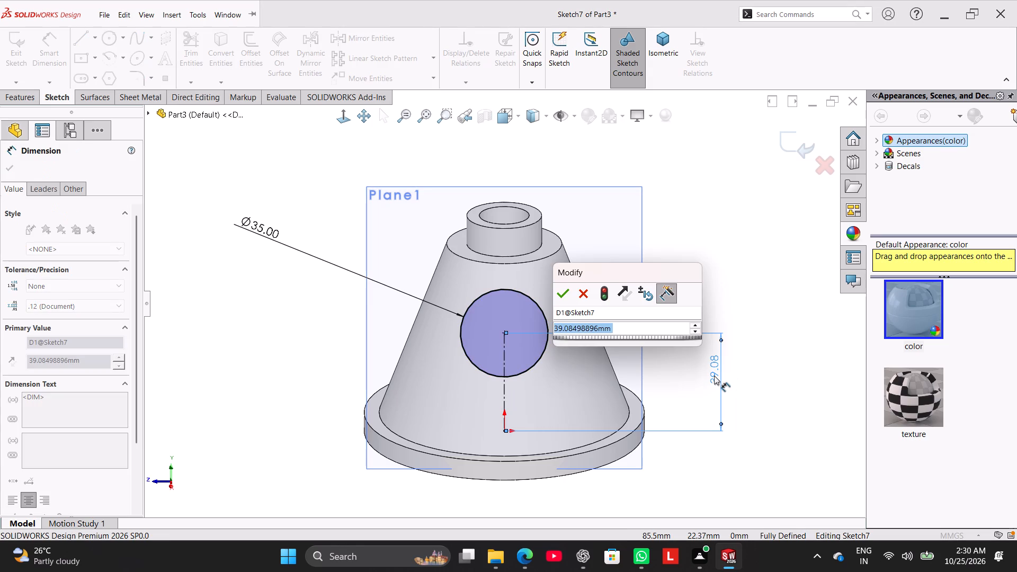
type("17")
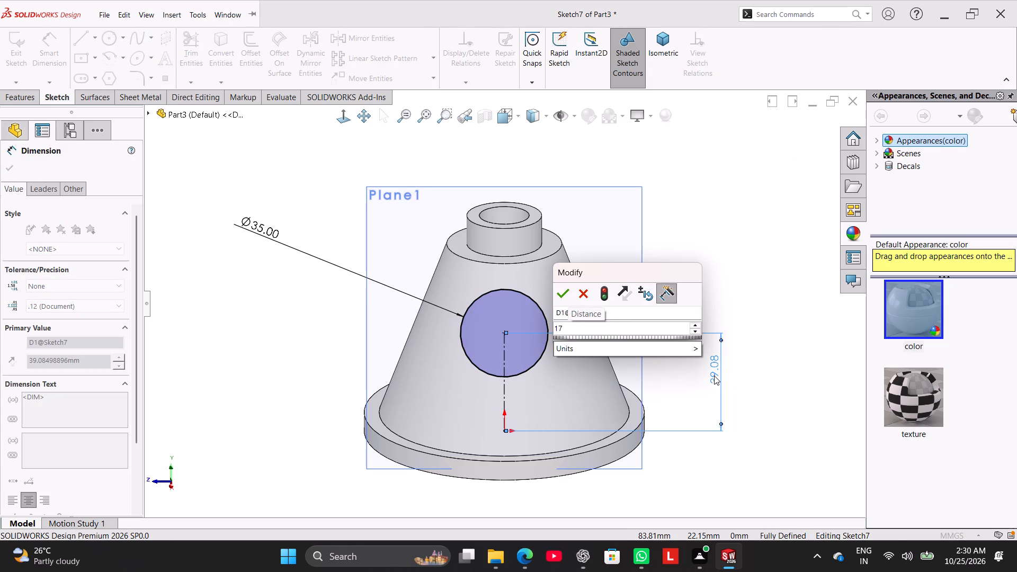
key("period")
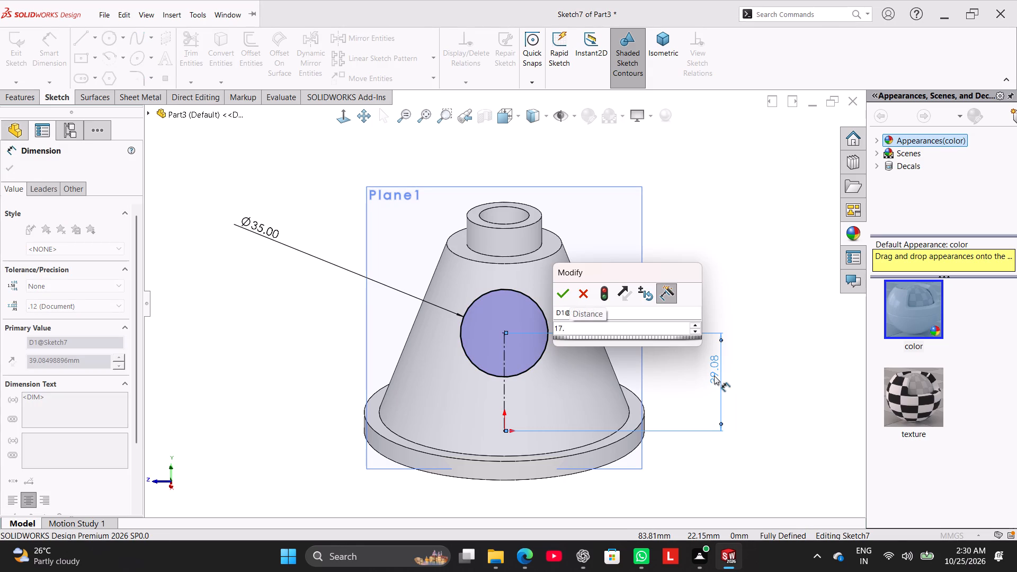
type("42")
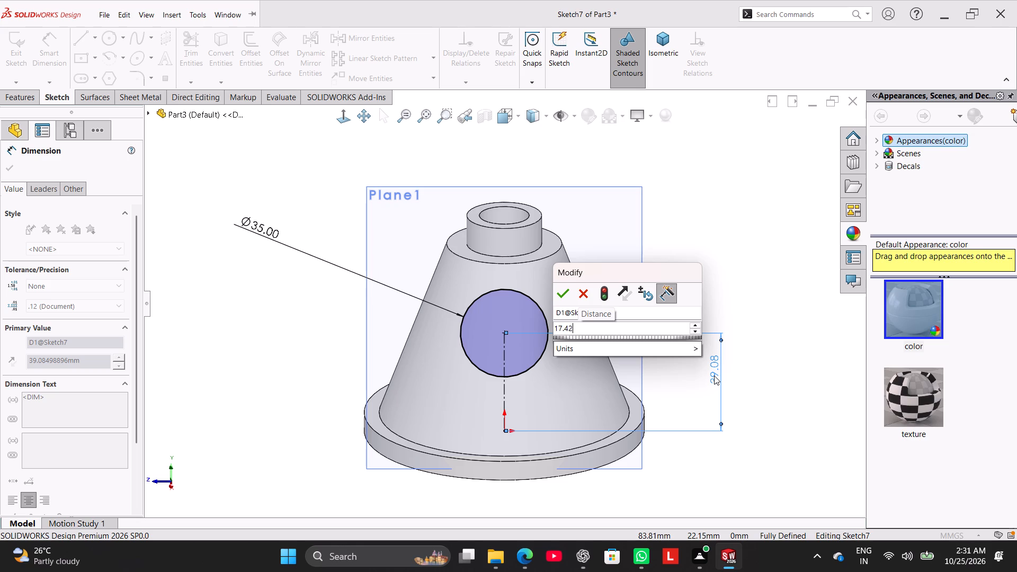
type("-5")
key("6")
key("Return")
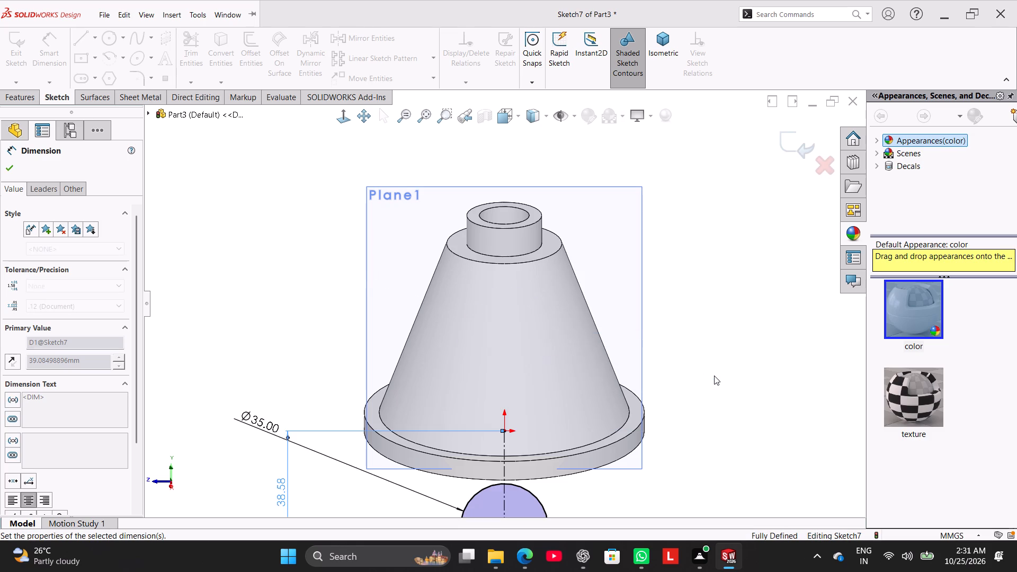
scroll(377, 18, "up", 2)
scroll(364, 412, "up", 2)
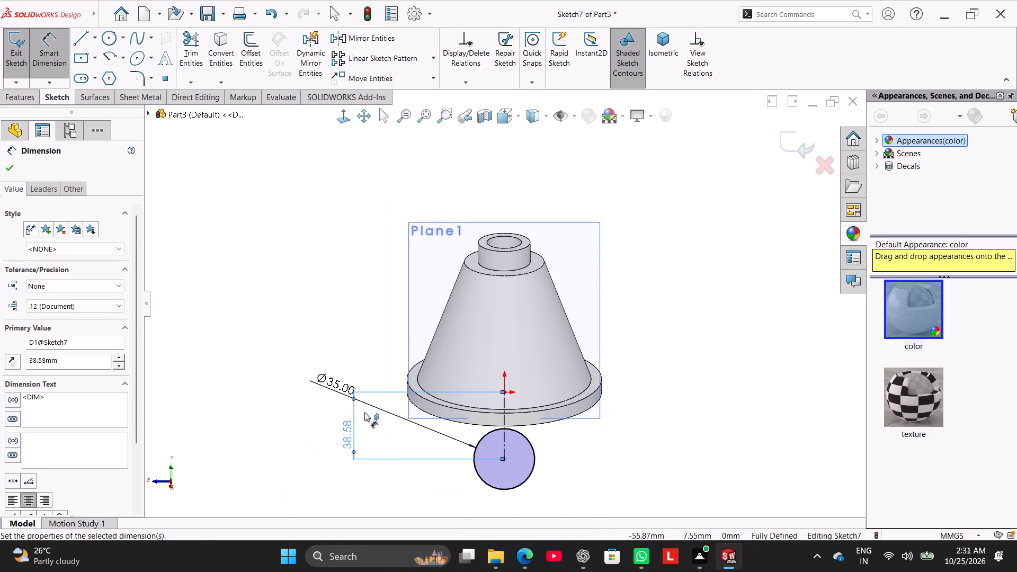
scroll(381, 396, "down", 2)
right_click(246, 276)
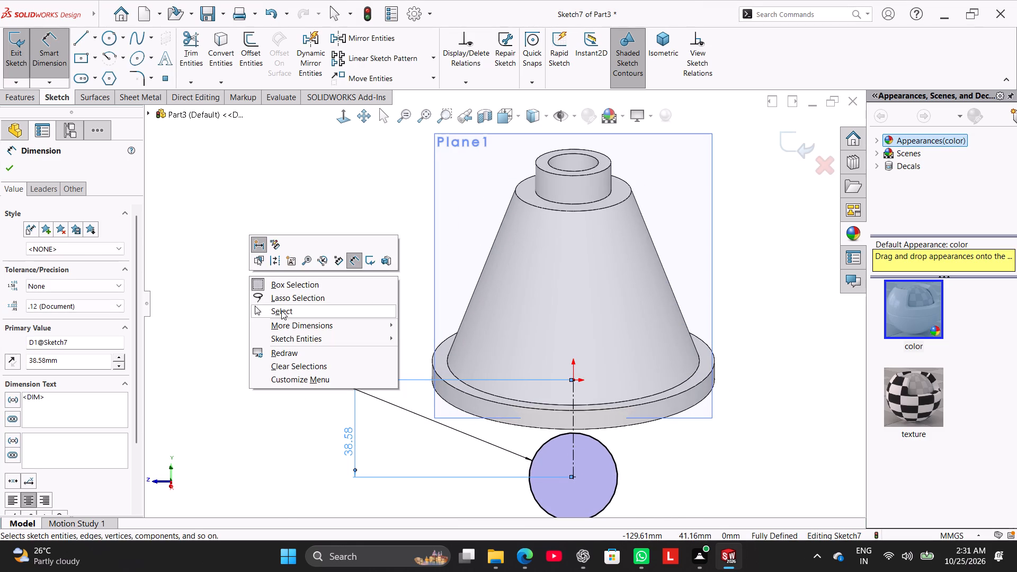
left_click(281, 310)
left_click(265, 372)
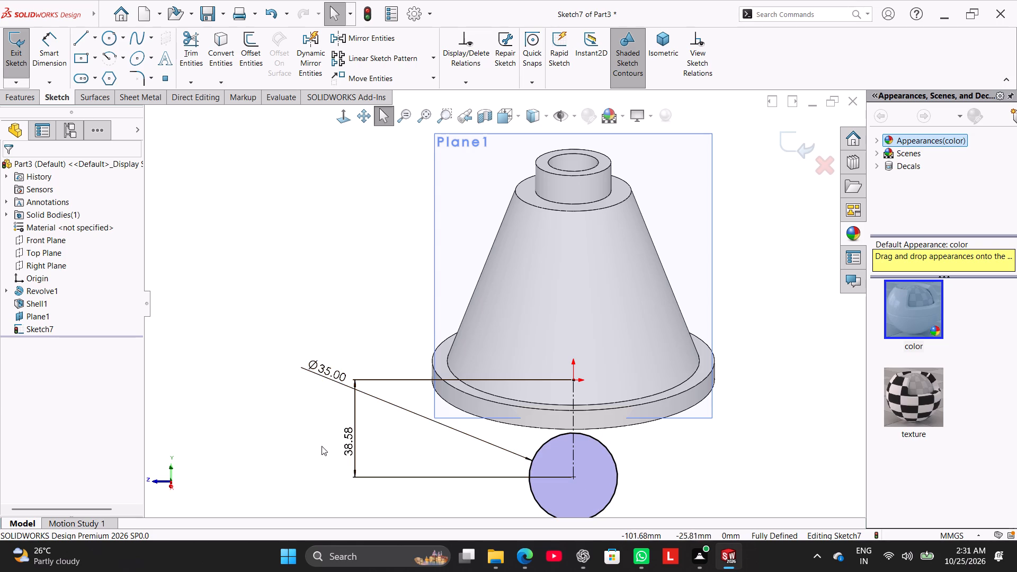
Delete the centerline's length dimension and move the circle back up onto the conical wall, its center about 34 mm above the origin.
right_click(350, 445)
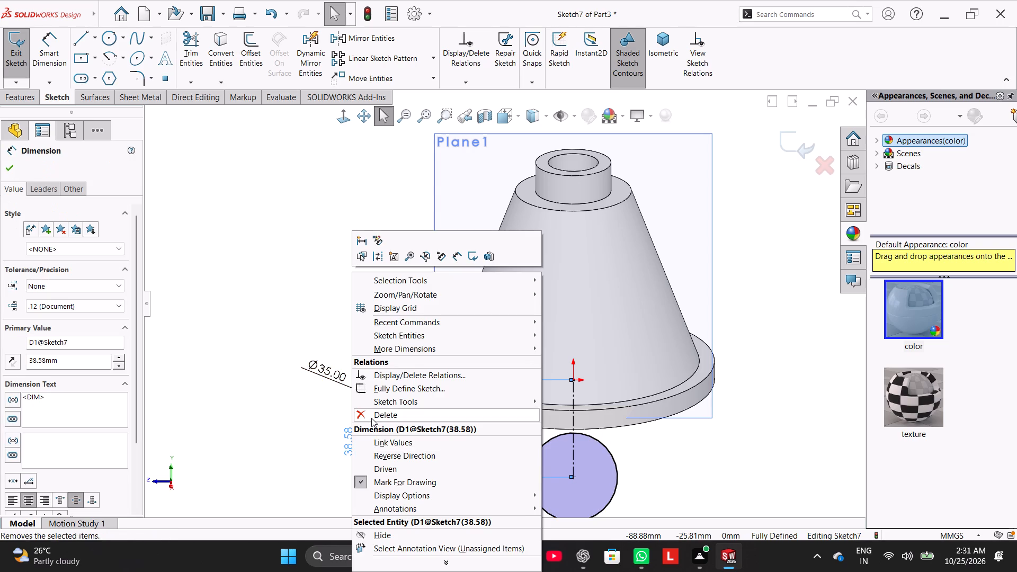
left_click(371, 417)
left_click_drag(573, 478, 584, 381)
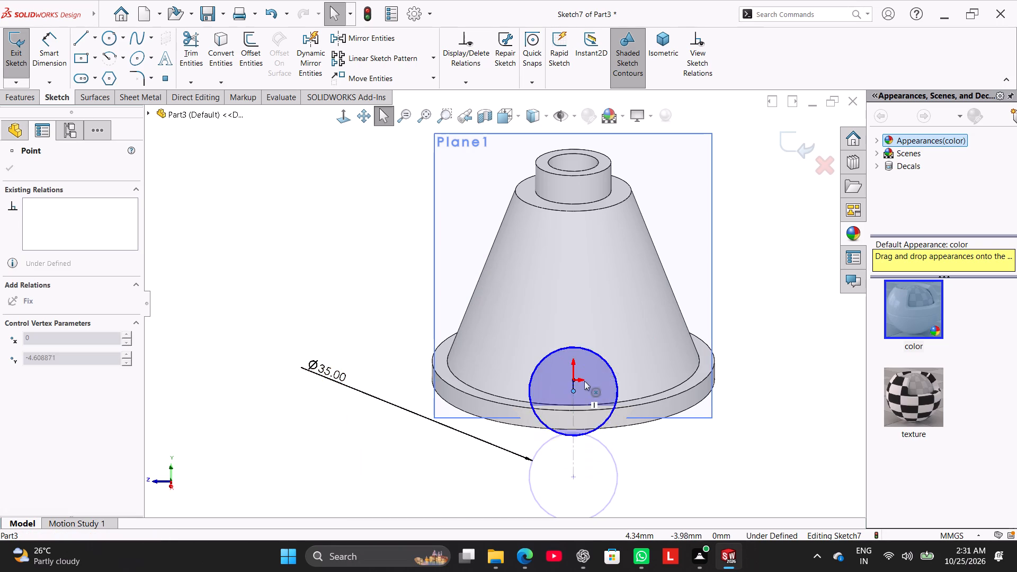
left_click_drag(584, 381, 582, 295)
Dimension the vertical centerline below the circle to 38.58 mm and close the sketch.
left_click(52, 49)
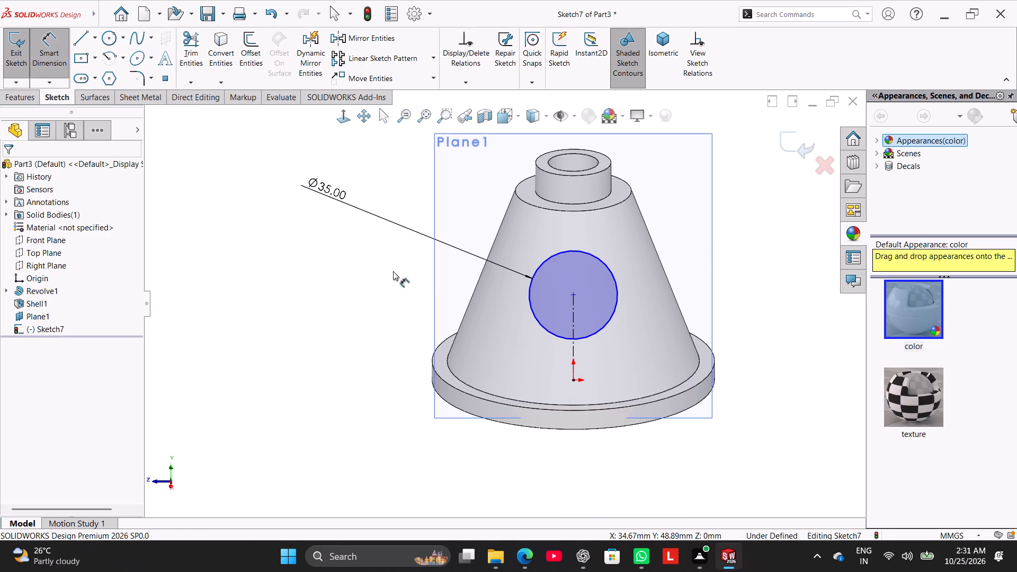
left_click_drag(573, 345, 581, 345)
left_click(753, 325)
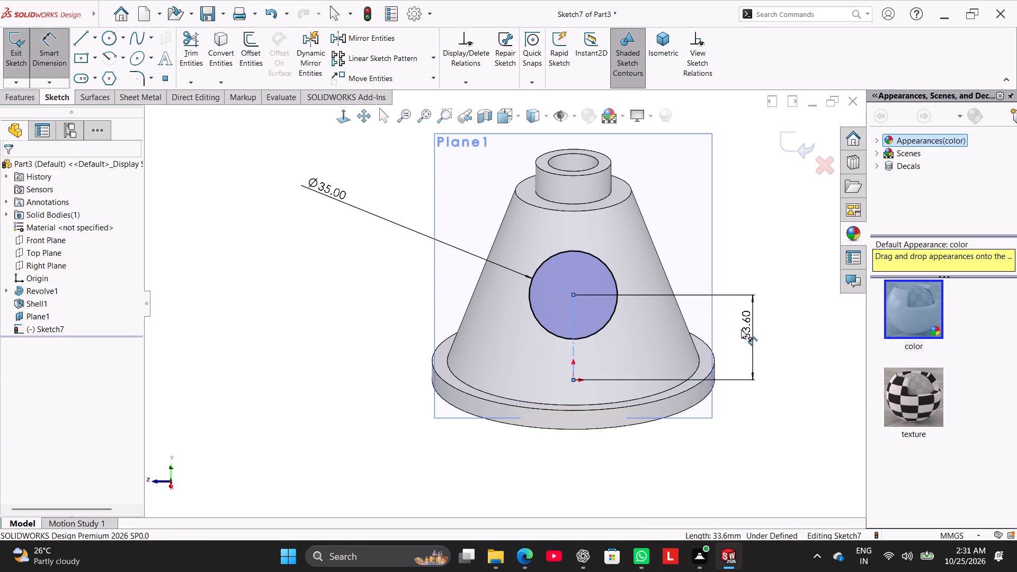
type("38")
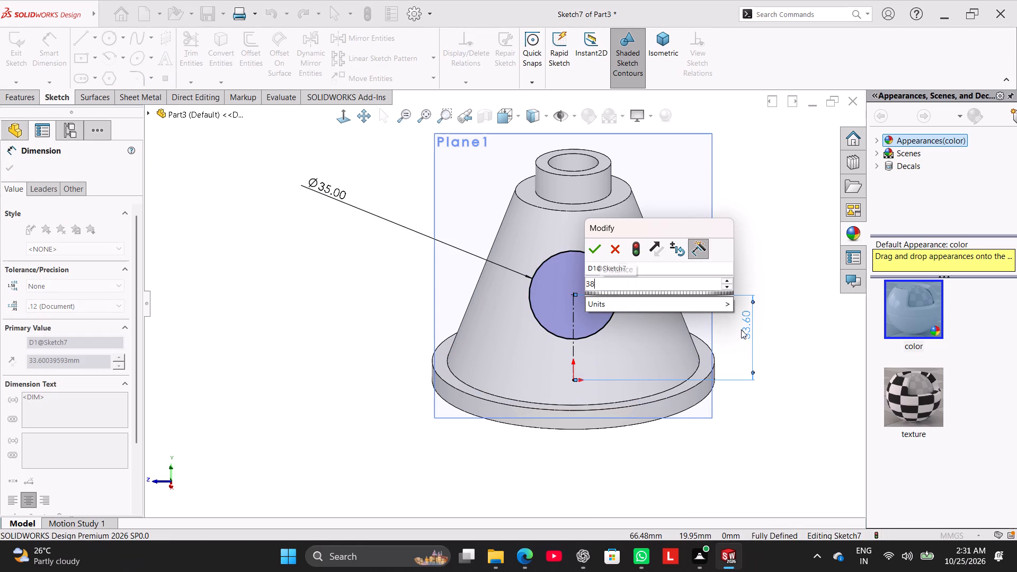
type(".58")
key("Return")
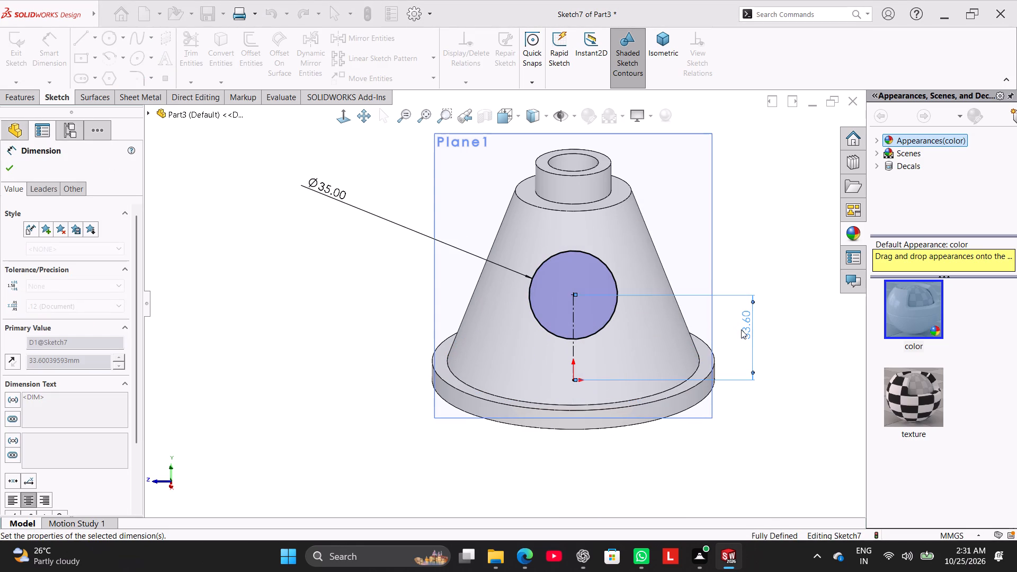
right_click(288, 315)
left_click(335, 347)
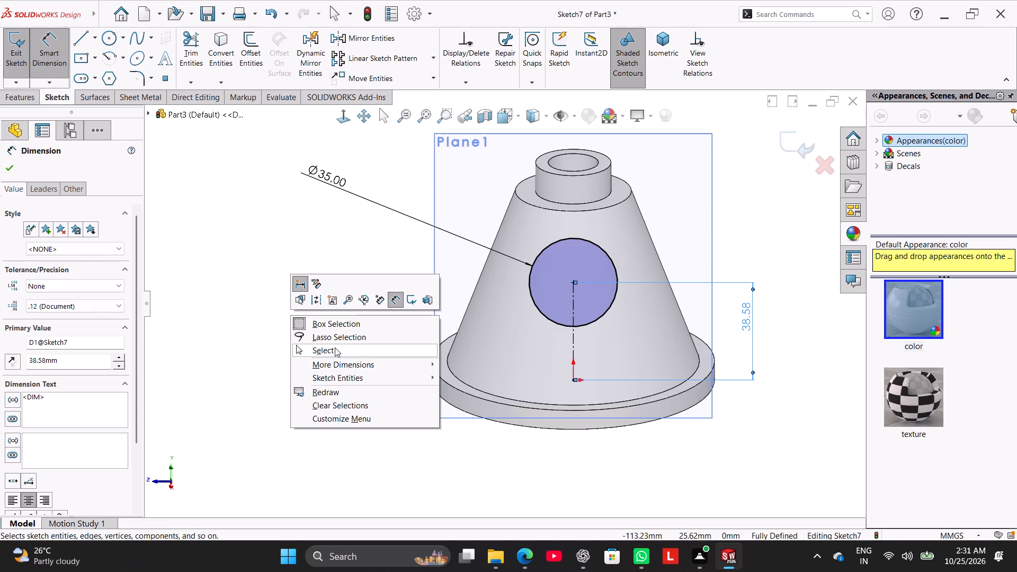
left_click(53, 239)
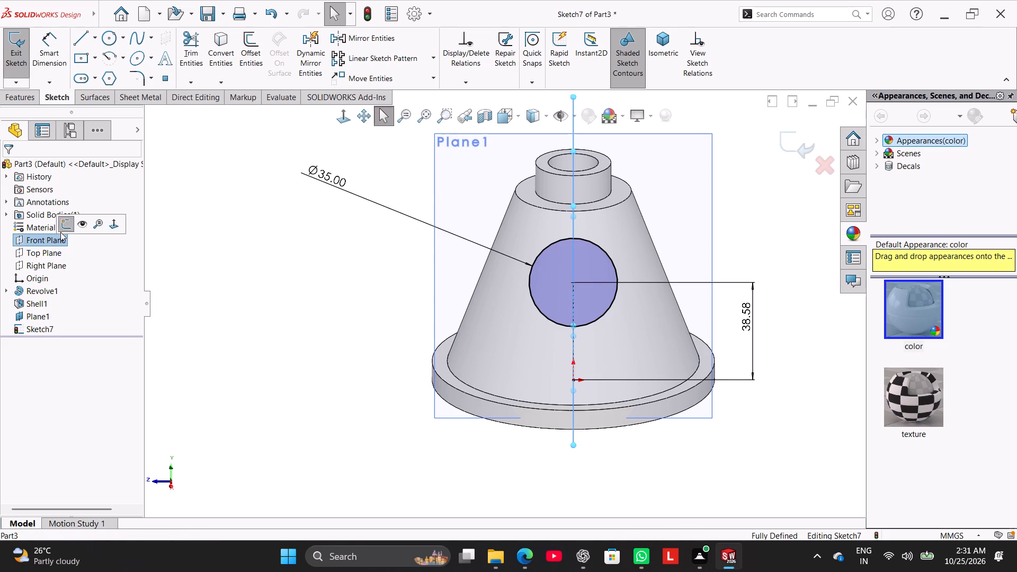
left_click(65, 224)
In a new Front Plane sketch, measure the vertical distance from the circle's center to the base's lower circular edge, then exit without placing a dimension.
left_click(63, 241)
left_click(79, 227)
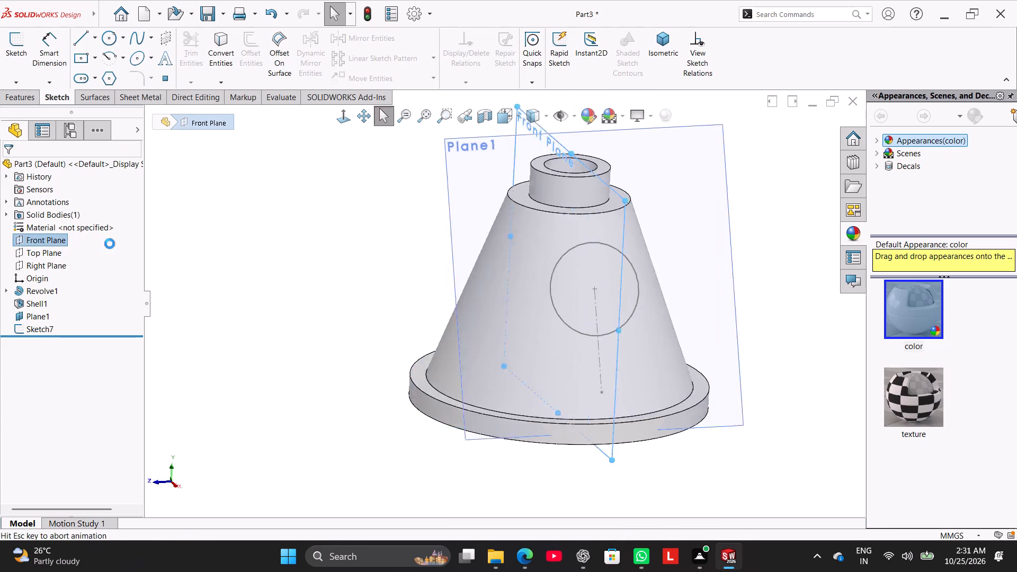
left_click_drag(58, 48, 69, 58)
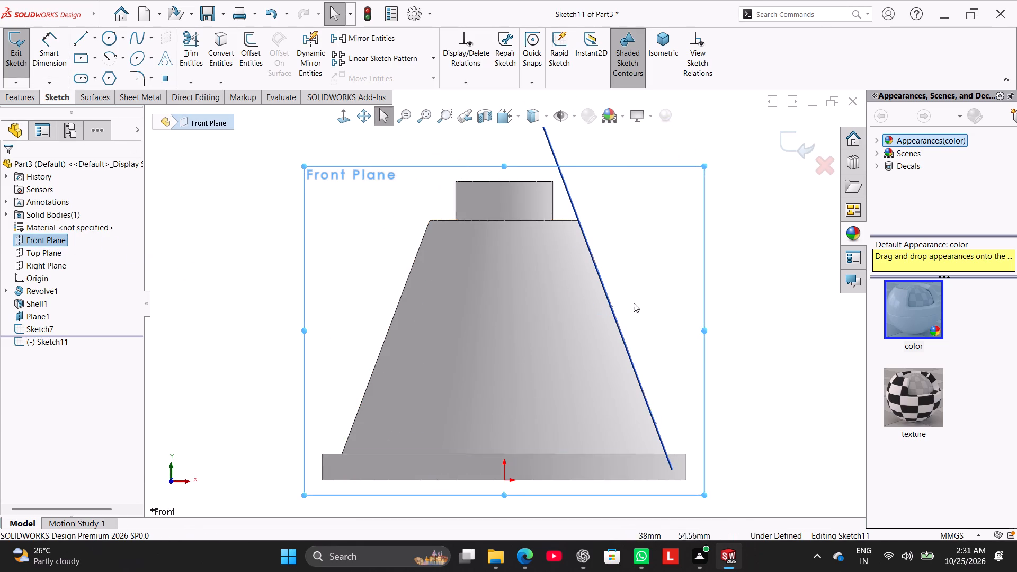
middle_click_drag(661, 292, 640, 323)
left_click(60, 58)
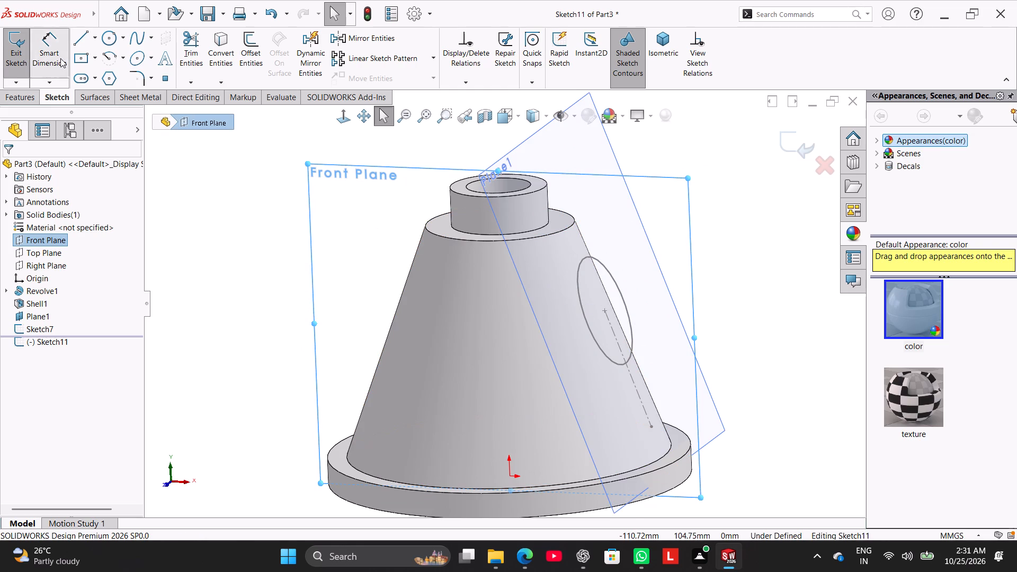
left_click(605, 310)
left_click(590, 510)
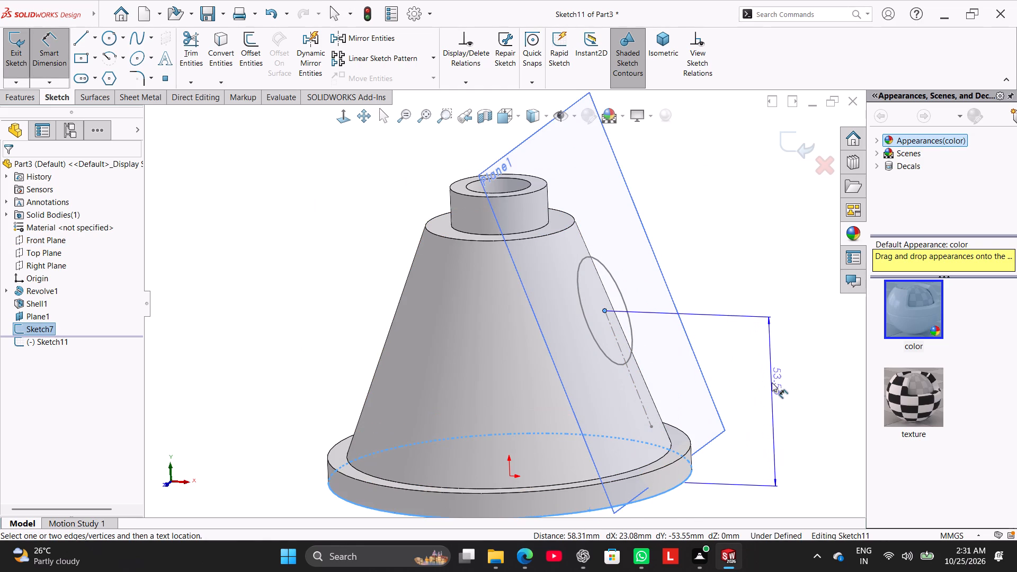
middle_click_drag(784, 385, 811, 378)
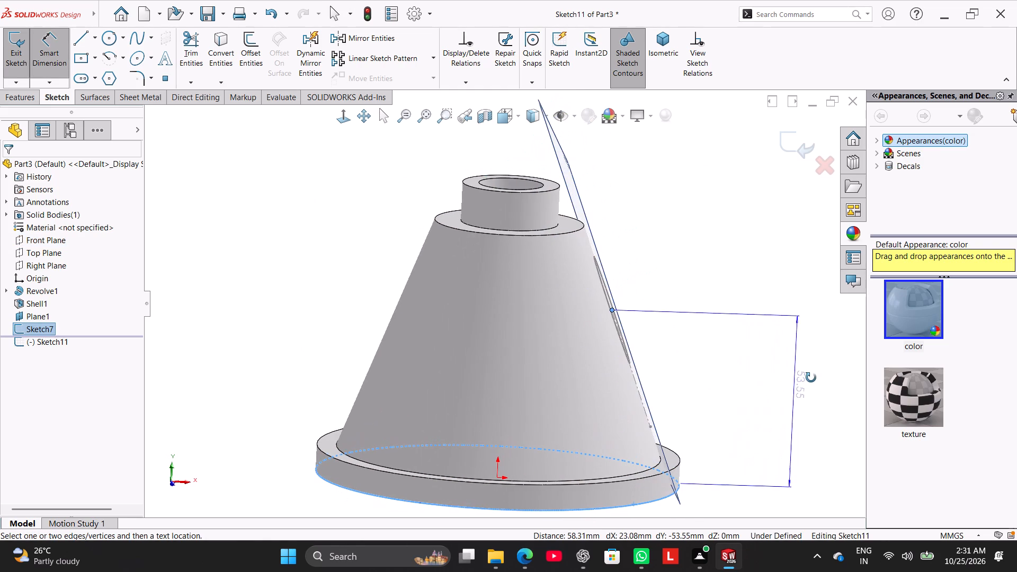
middle_click_drag(811, 378, 814, 378)
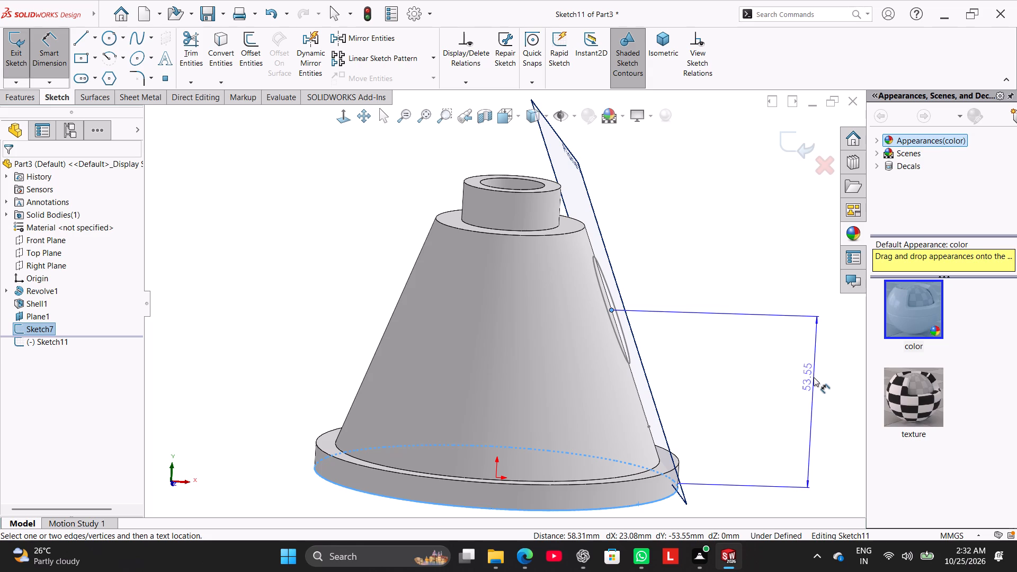
left_click(48, 47)
left_click(19, 48)
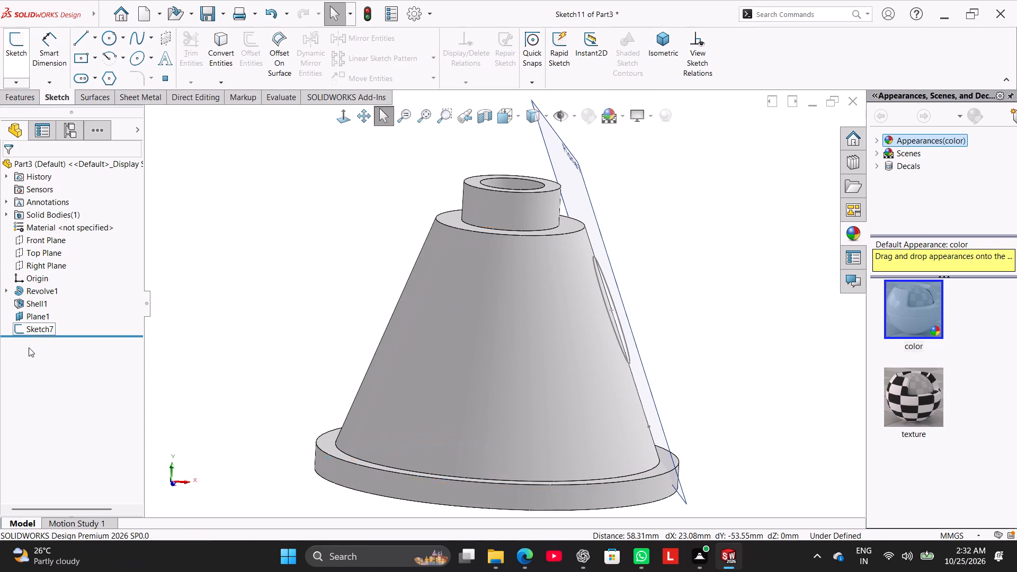
Reopen the circle's sketch, set the centerline's length to 38.58+2.45 (41.03 mm), and exit the sketch.
right_click(42, 328)
left_click(51, 300)
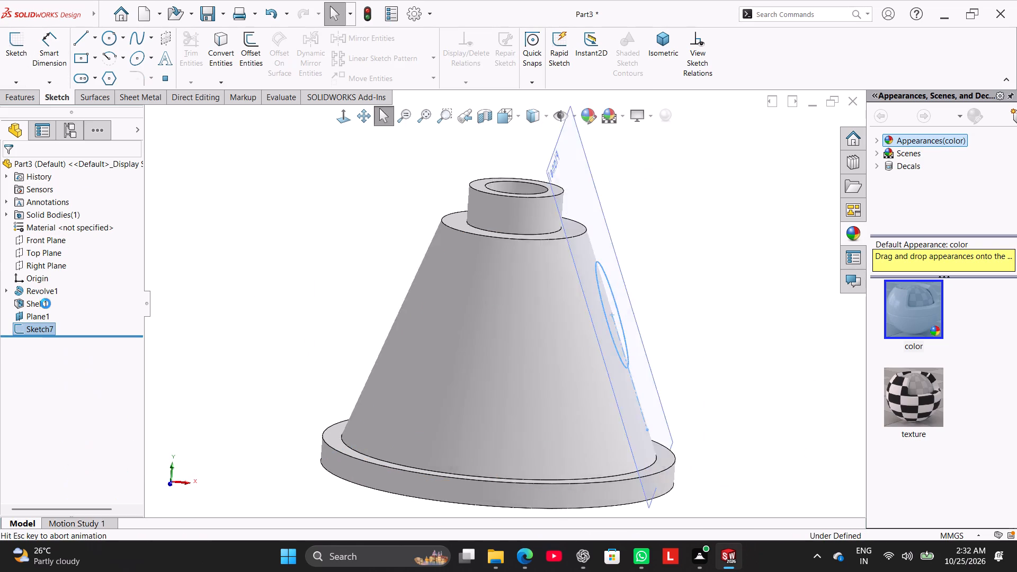
double_click(679, 367)
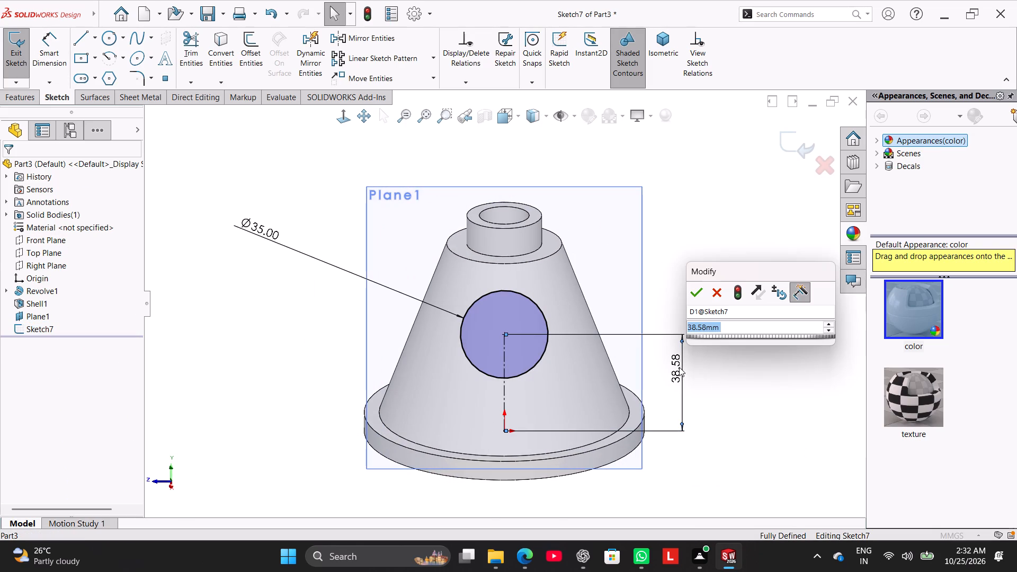
double_click(721, 327)
left_click(721, 326)
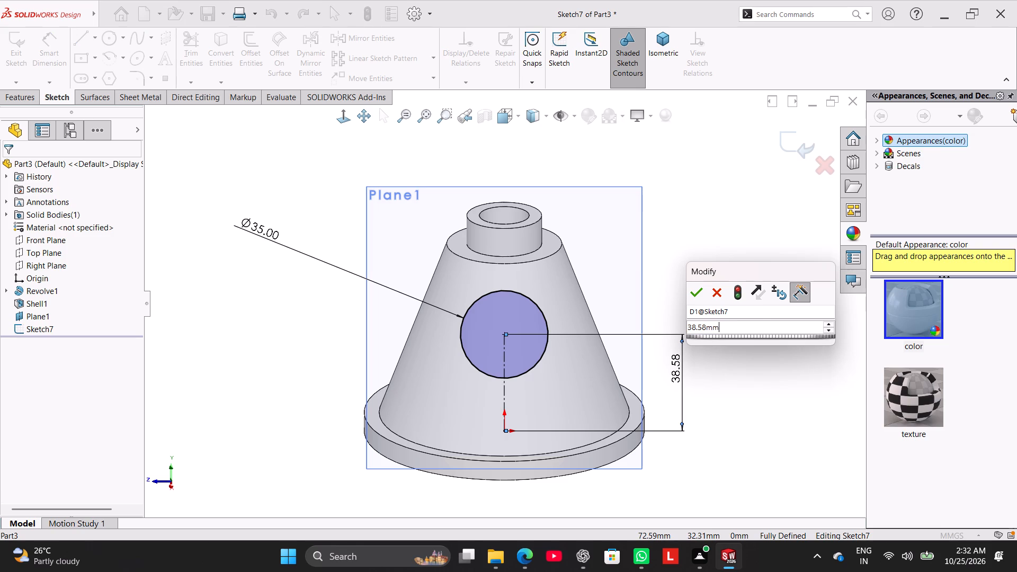
key("BackSpace")
key("BackSpace")
key("plus")
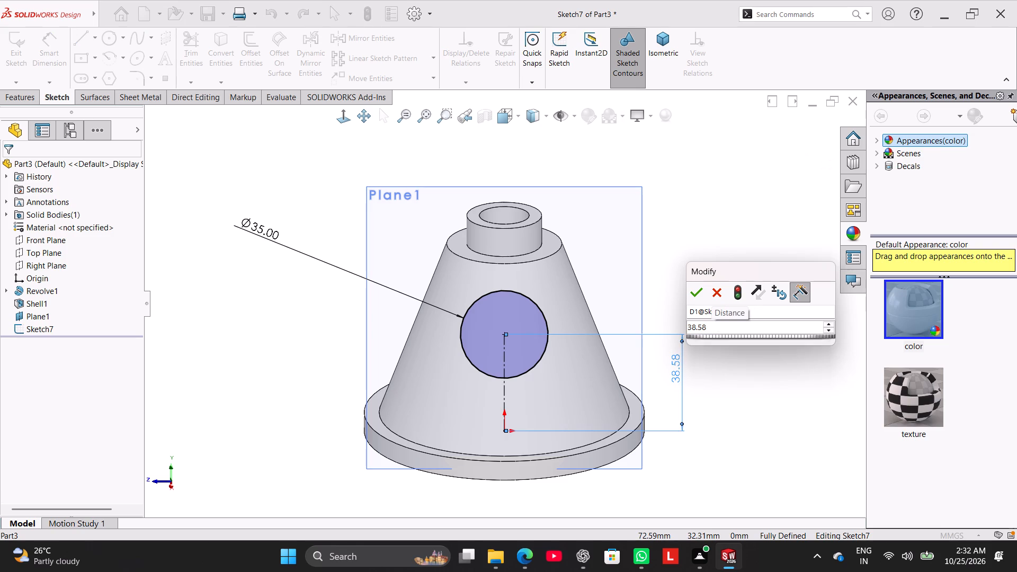
type("2.45")
key("Return")
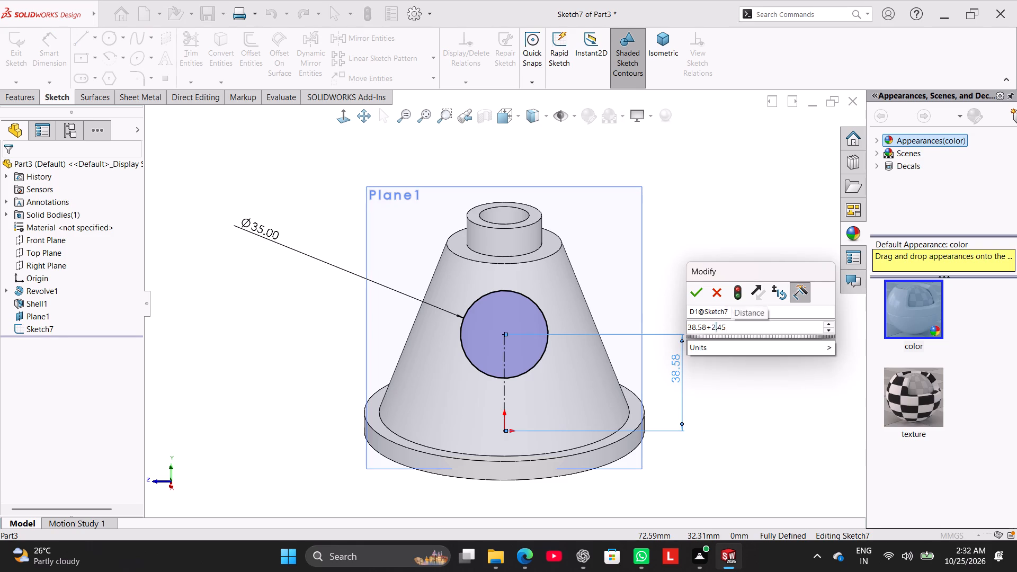
right_click(658, 254)
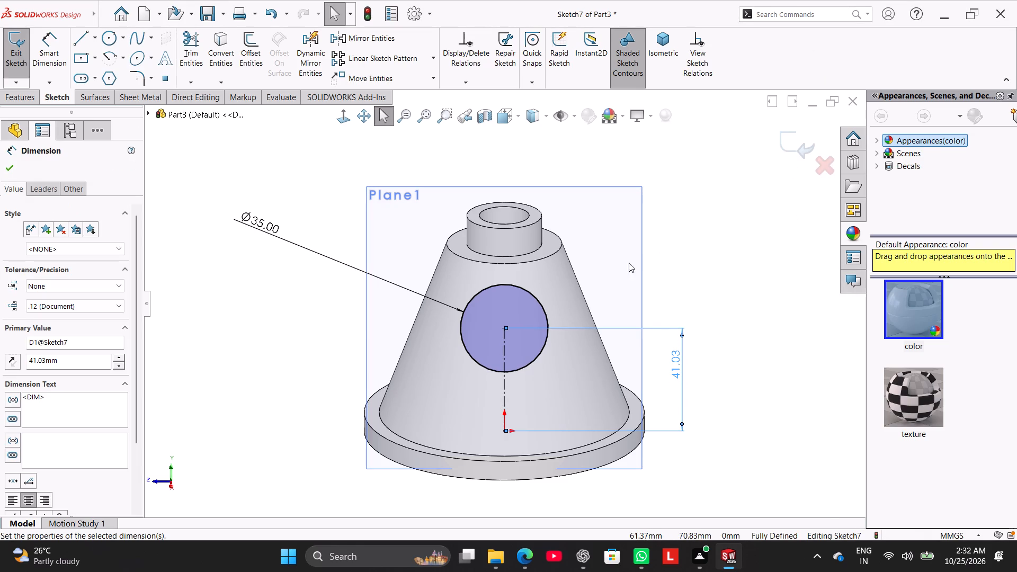
left_click(293, 171)
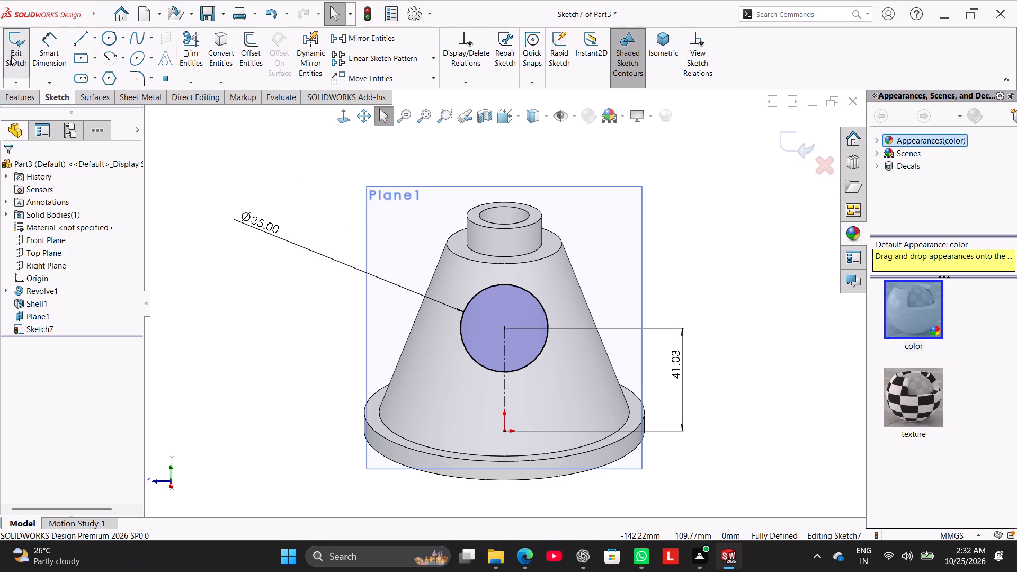
left_click(10, 57)
In a new Front Plane sketch, measure the vertical distance from the circle's center to the base's lower circular edge, then exit without placing a dimension.
middle_click_drag(248, 289, 282, 303)
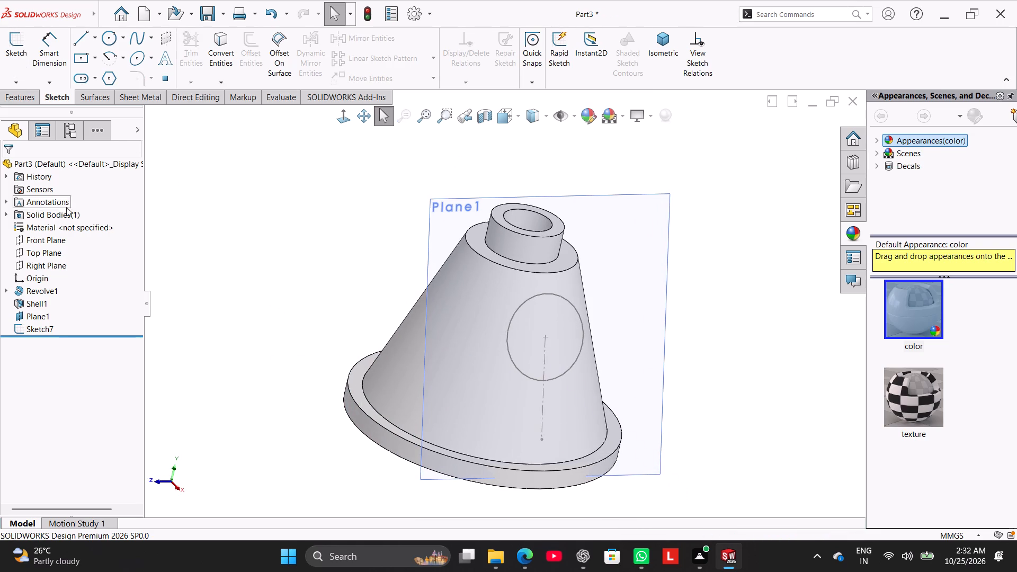
left_click(41, 242)
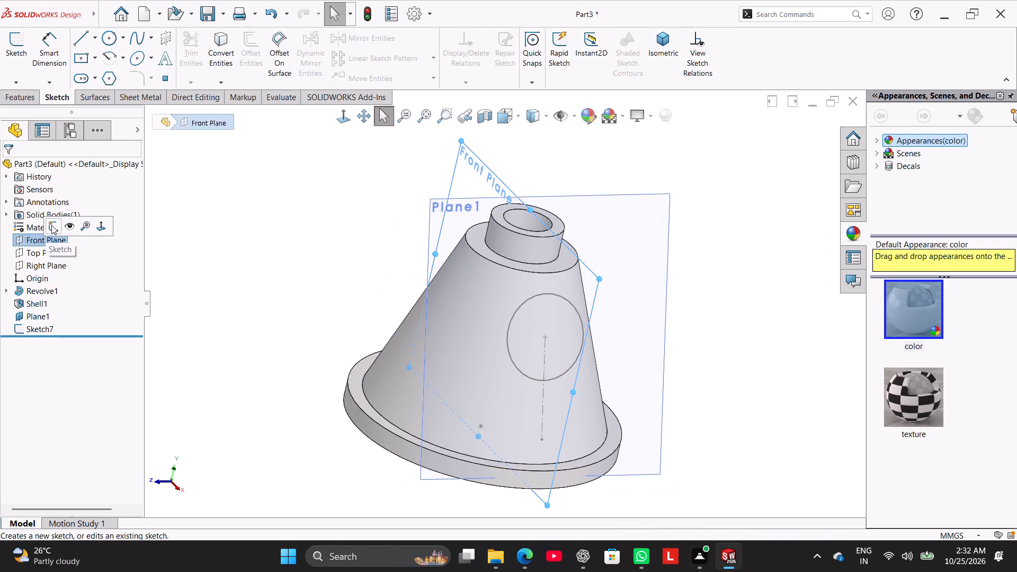
left_click(51, 225)
left_click(48, 50)
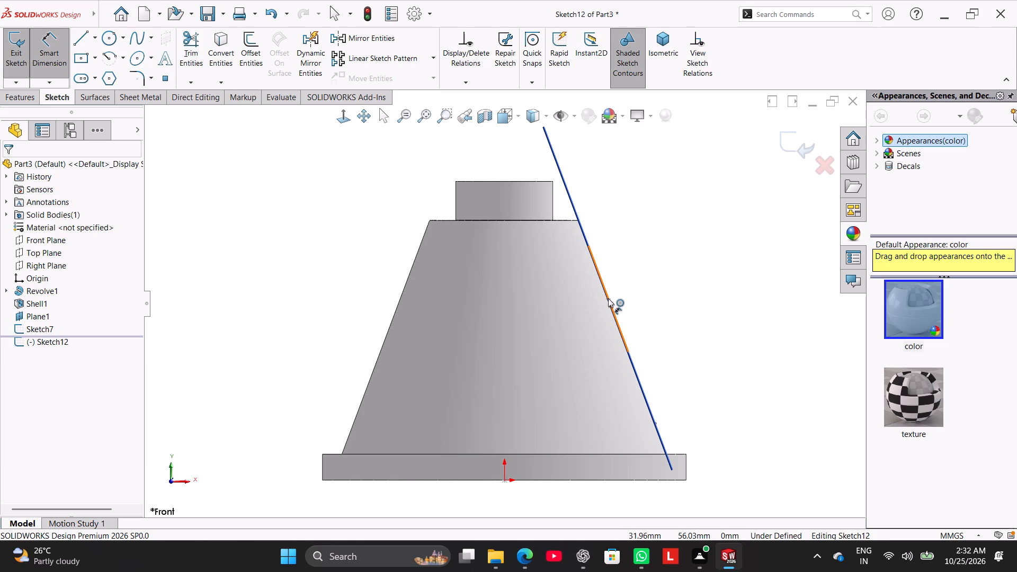
middle_click_drag(625, 275, 606, 306)
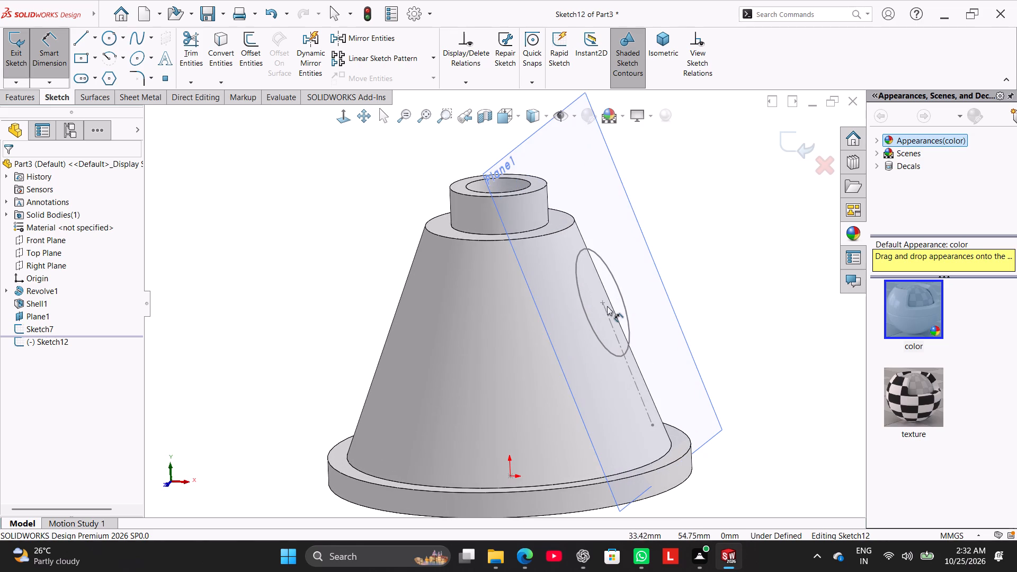
left_click(602, 303)
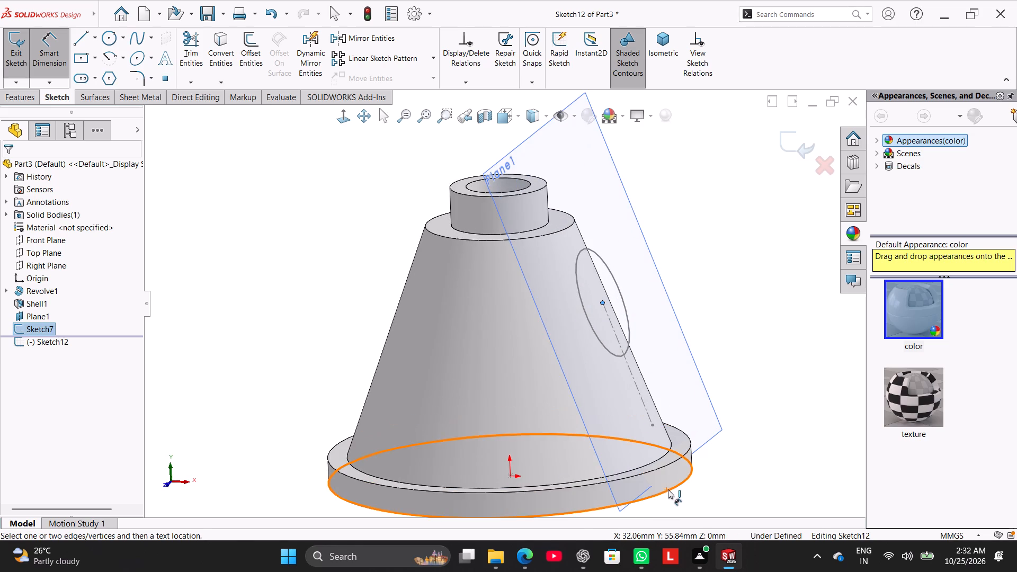
left_click(668, 489)
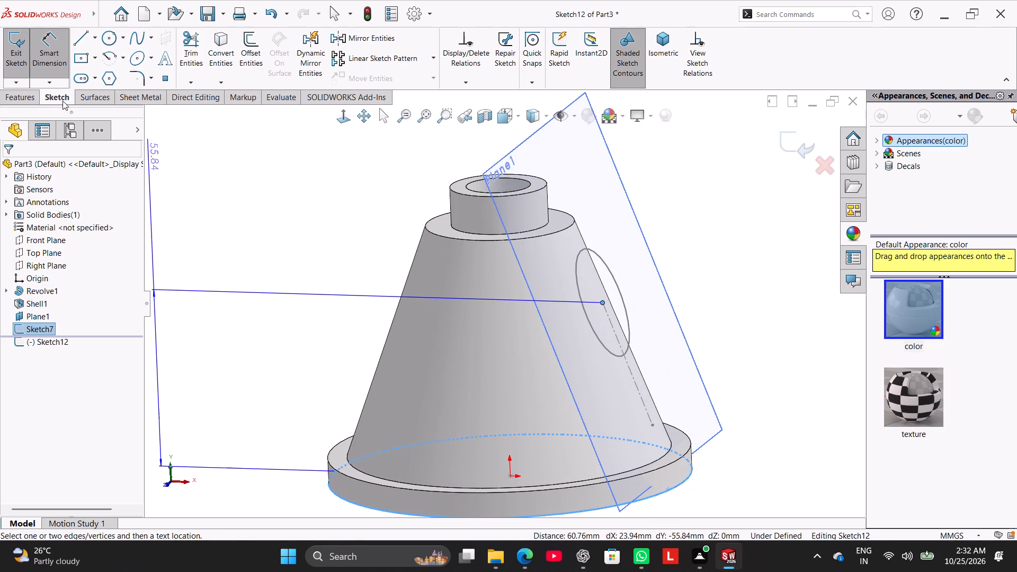
left_click(39, 56)
right_click(238, 190)
left_click(226, 226)
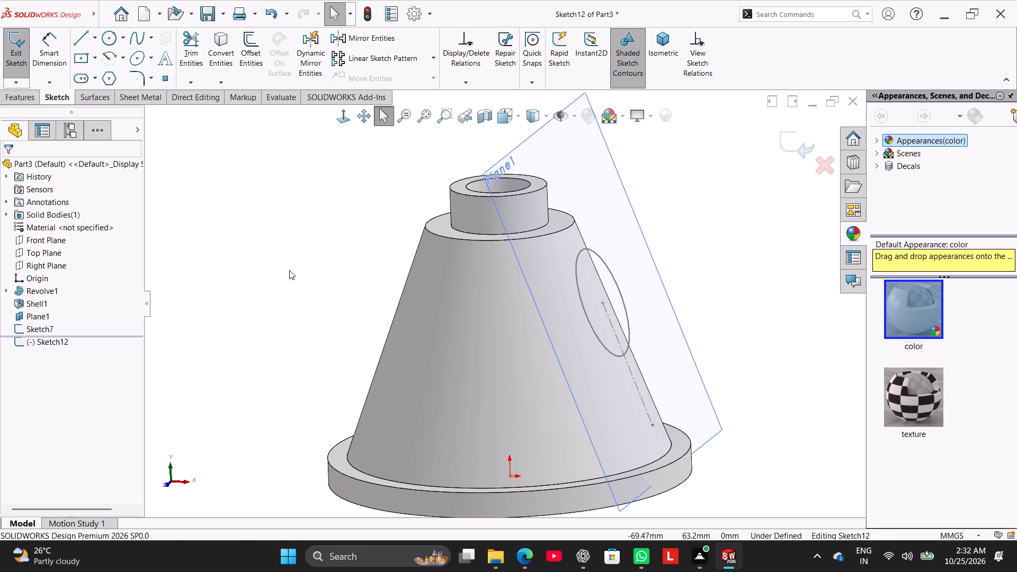
middle_click_drag(295, 271, 301, 253)
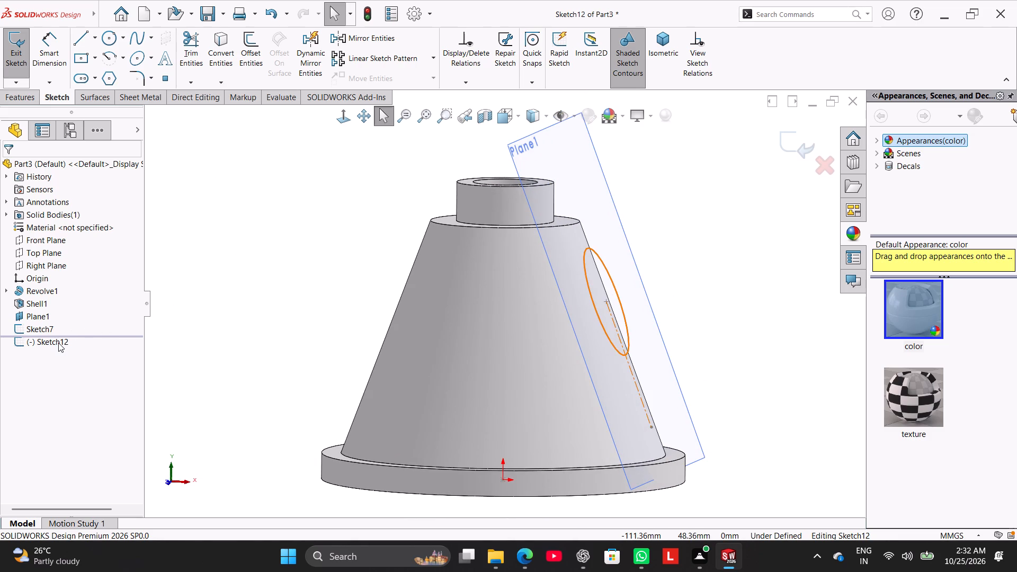
left_click(321, 282)
right_click(561, 173)
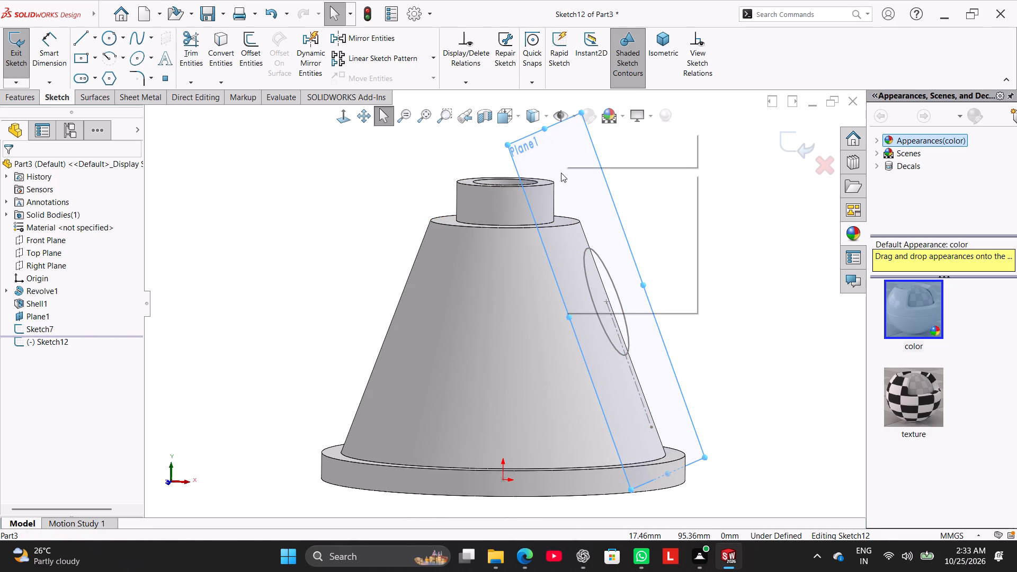
left_click(289, 265)
right_click(42, 343)
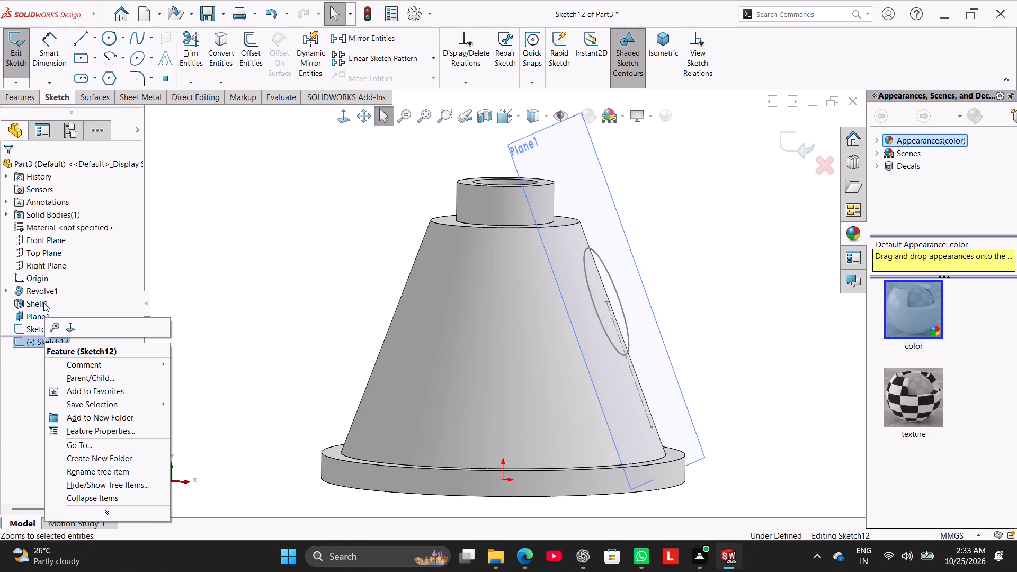
left_click(13, 58)
Delete the sketch containing the 35 mm circle and its centerline.
right_click(35, 327)
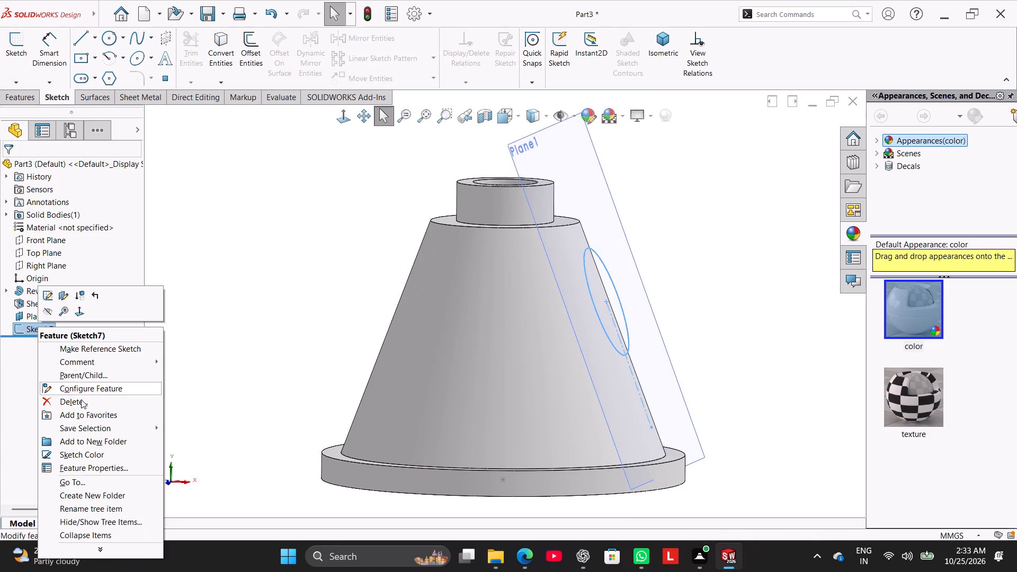
left_click(84, 406)
left_click(593, 202)
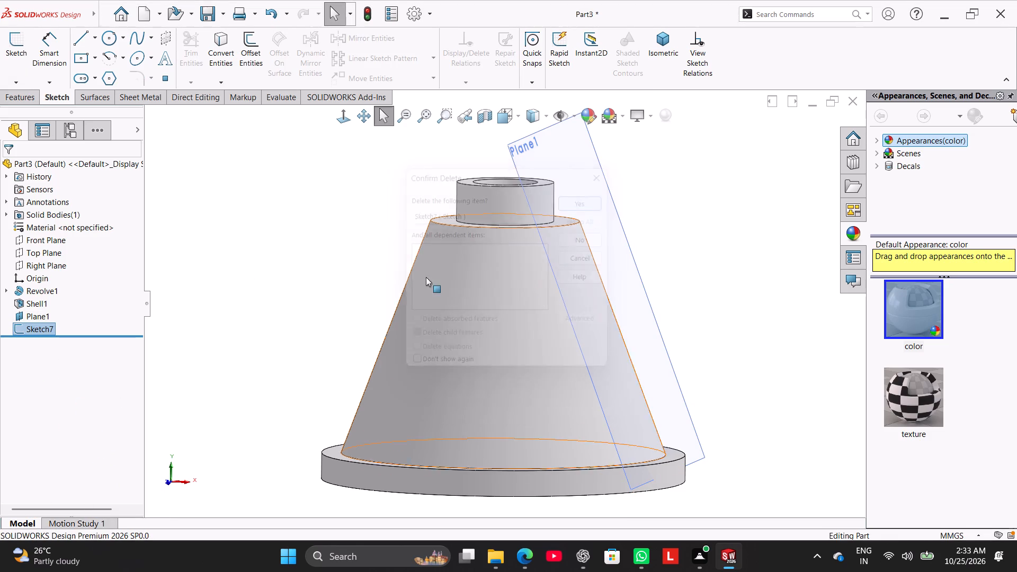
left_click(255, 301)
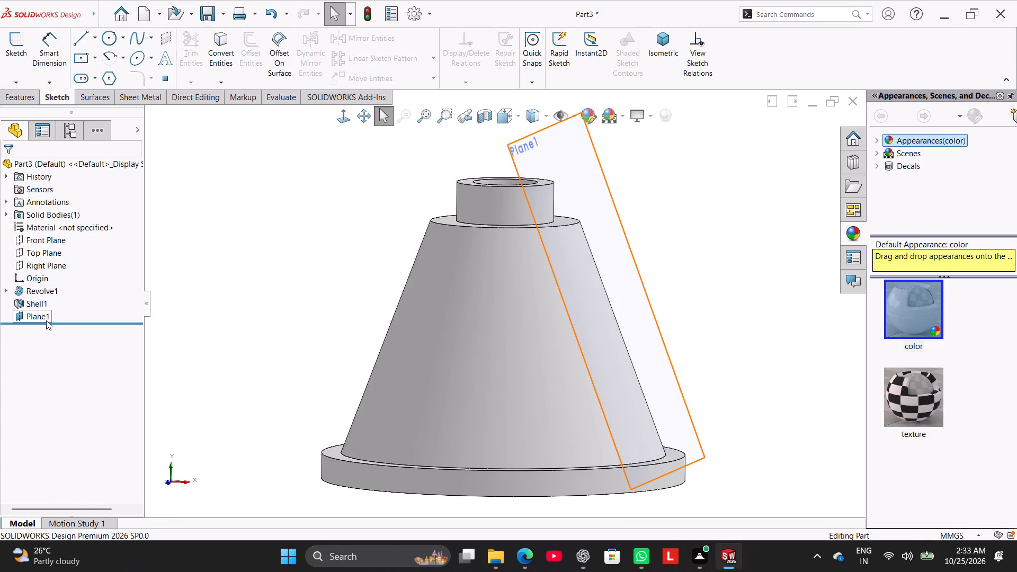
Review the references defining the wall-tangent plane, then close its definition without changes.
right_click(43, 314)
left_click(55, 280)
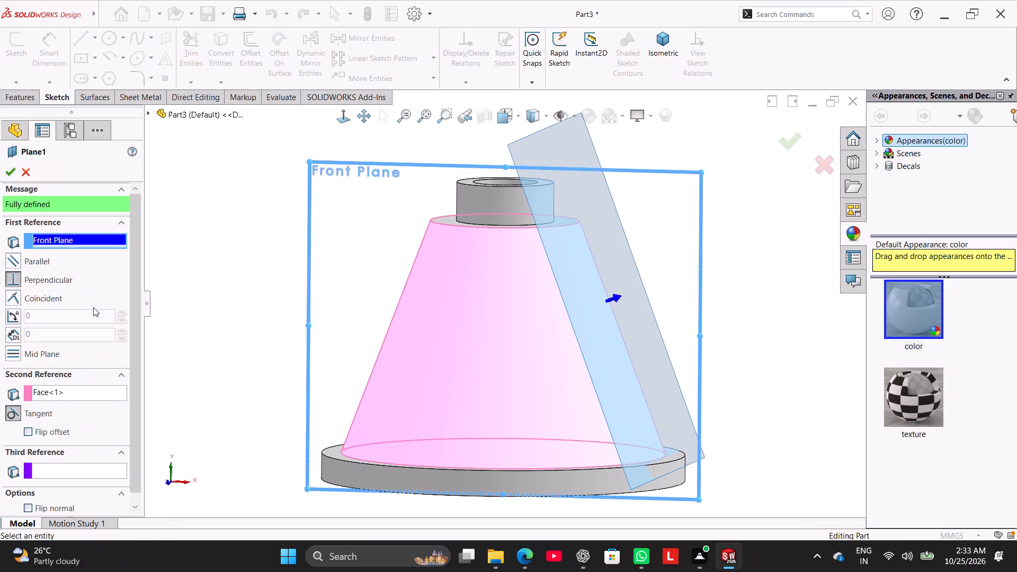
left_click_drag(135, 299, 136, 303)
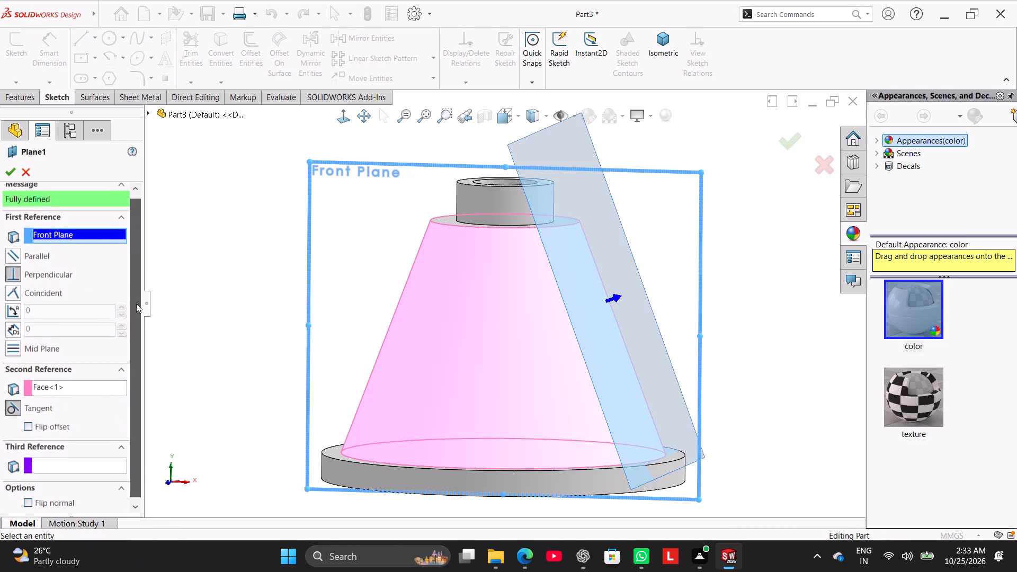
left_click_drag(136, 303, 148, 352)
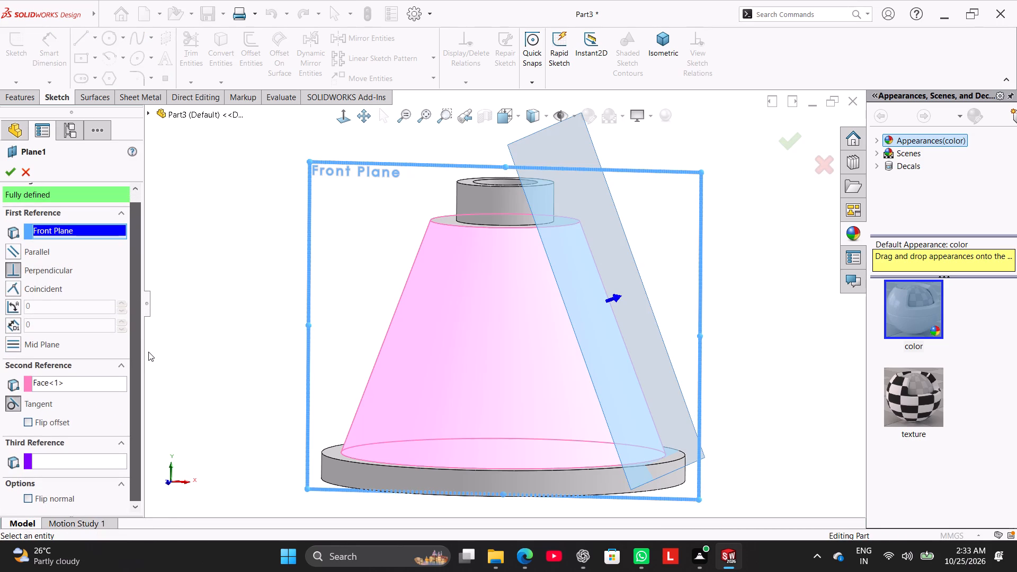
left_click_drag(148, 352, 151, 325)
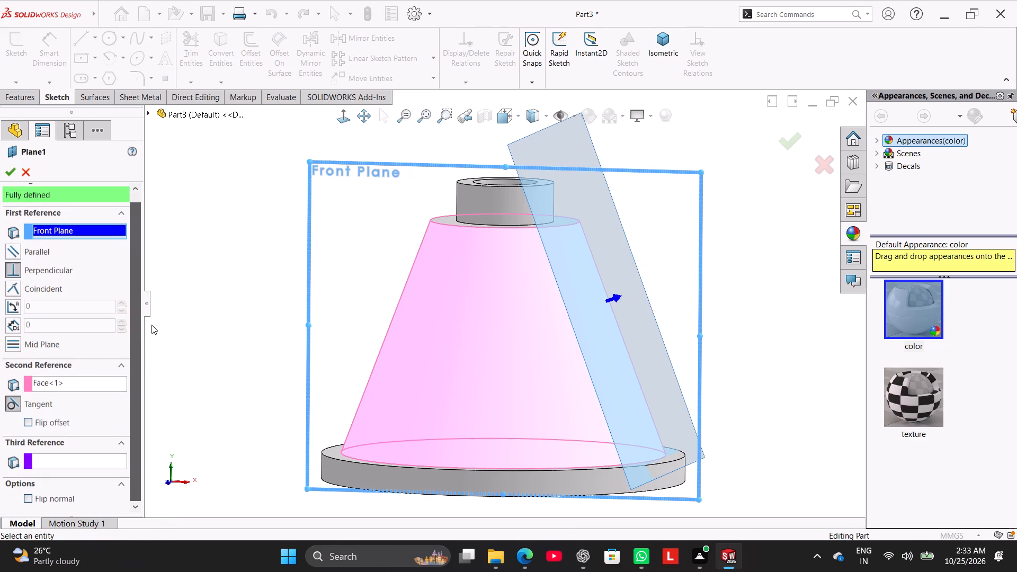
left_click_drag(151, 325, 151, 346)
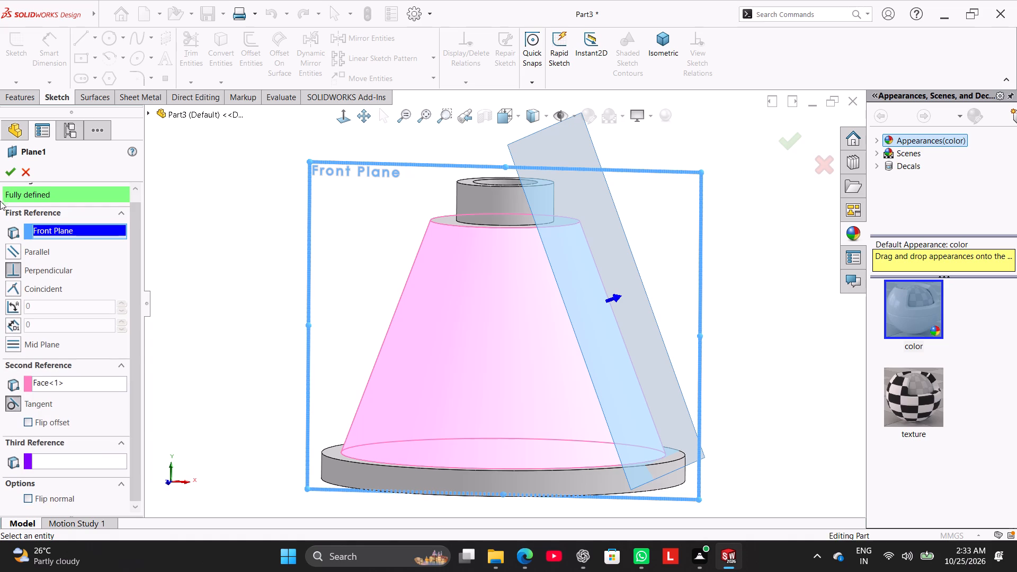
left_click(24, 173)
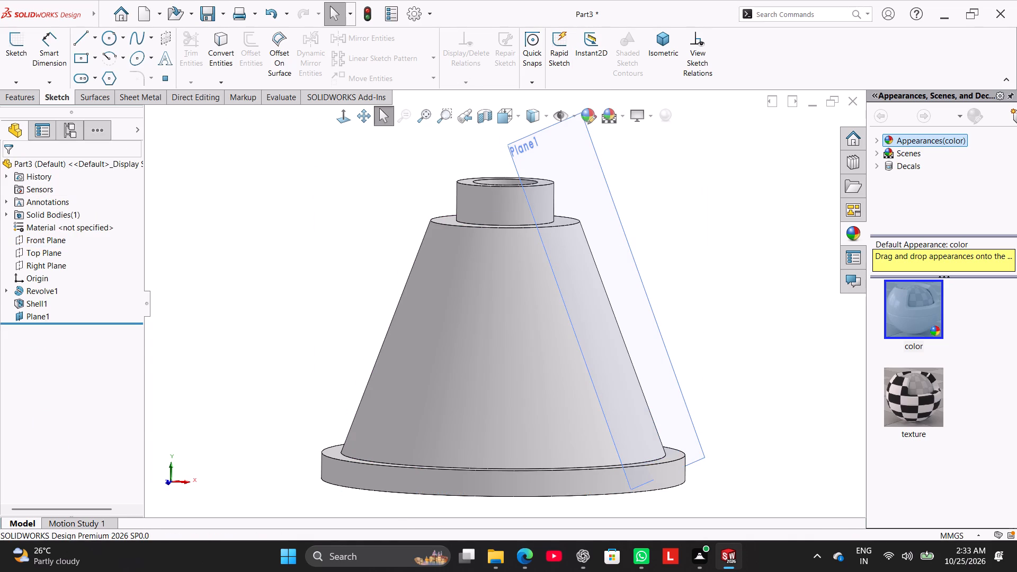
Create a reference plane offset 12 mm outward from the wall-tangent plane.
left_click(28, 101)
left_click(513, 59)
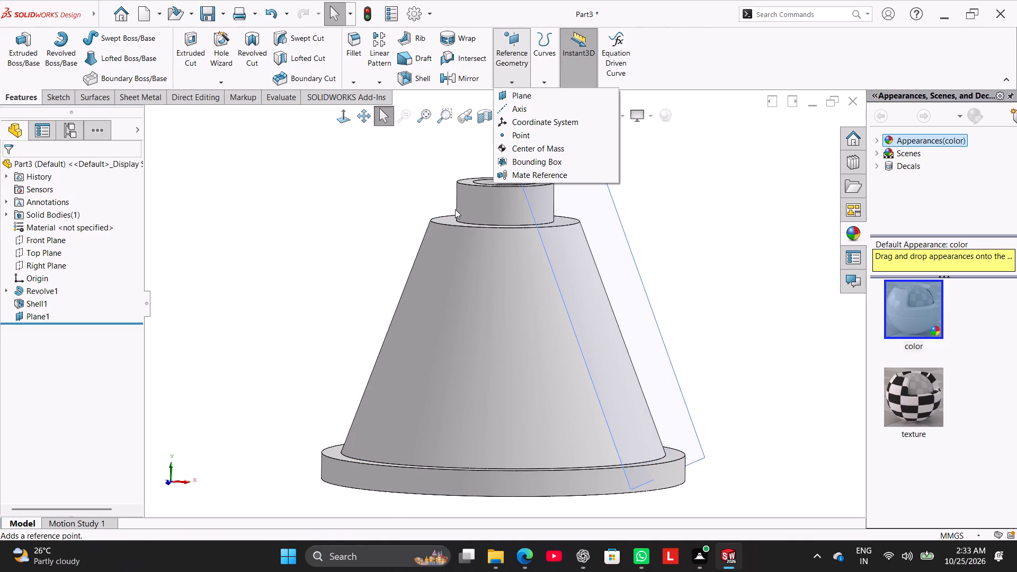
left_click(536, 95)
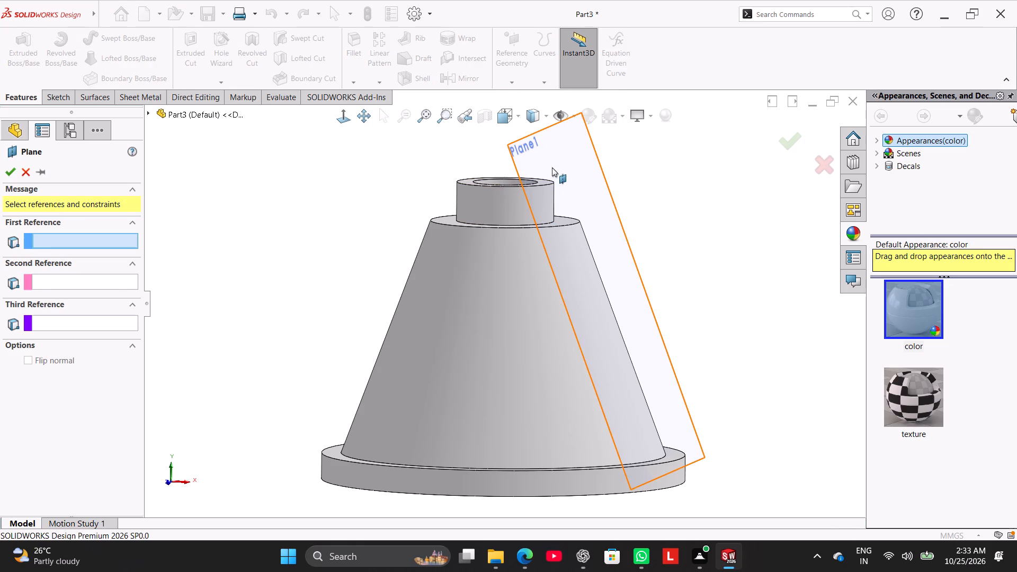
left_click(552, 167)
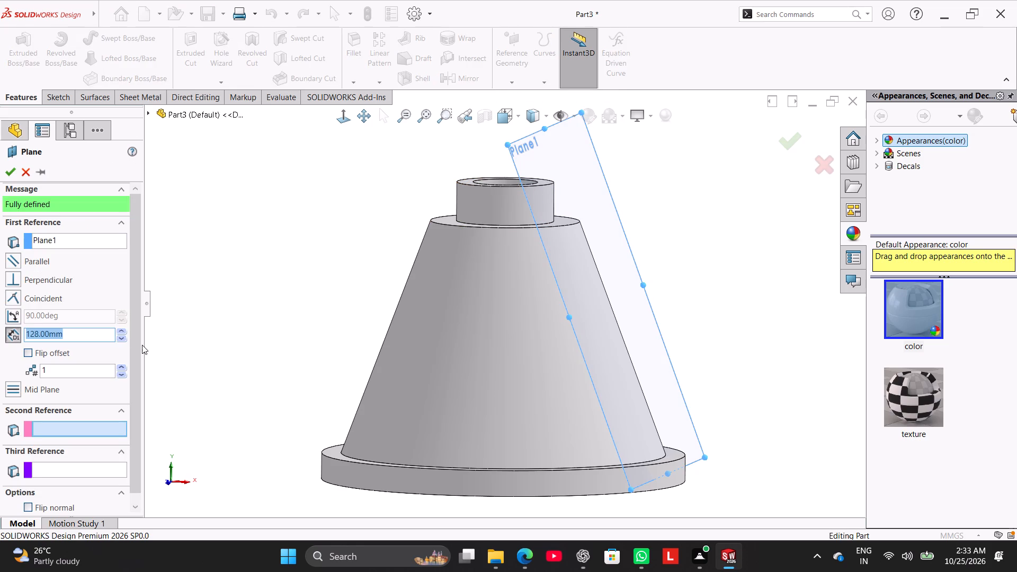
type("20")
key("Return")
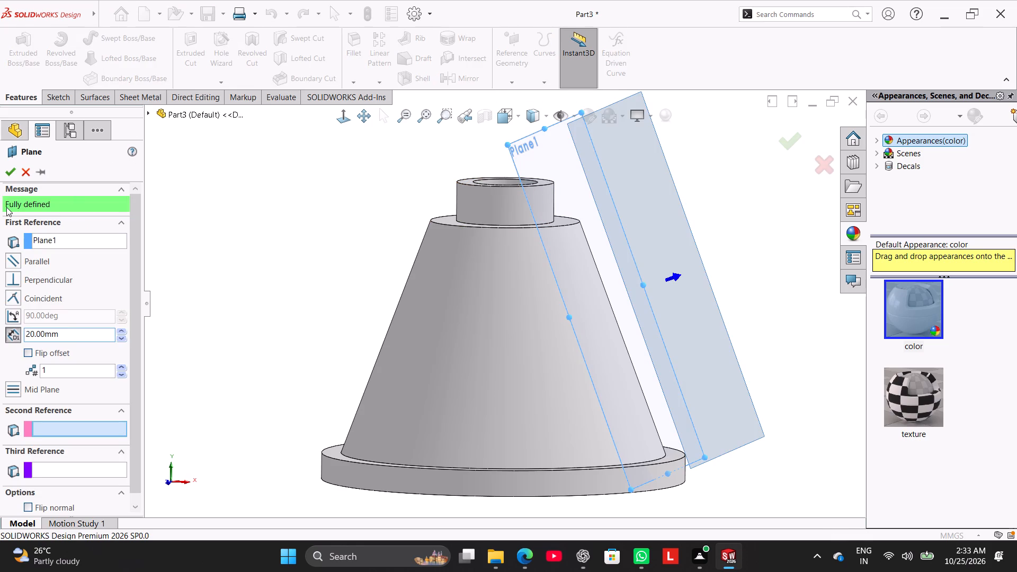
left_click(6, 207, "ctrl")
key("ctrl+a")
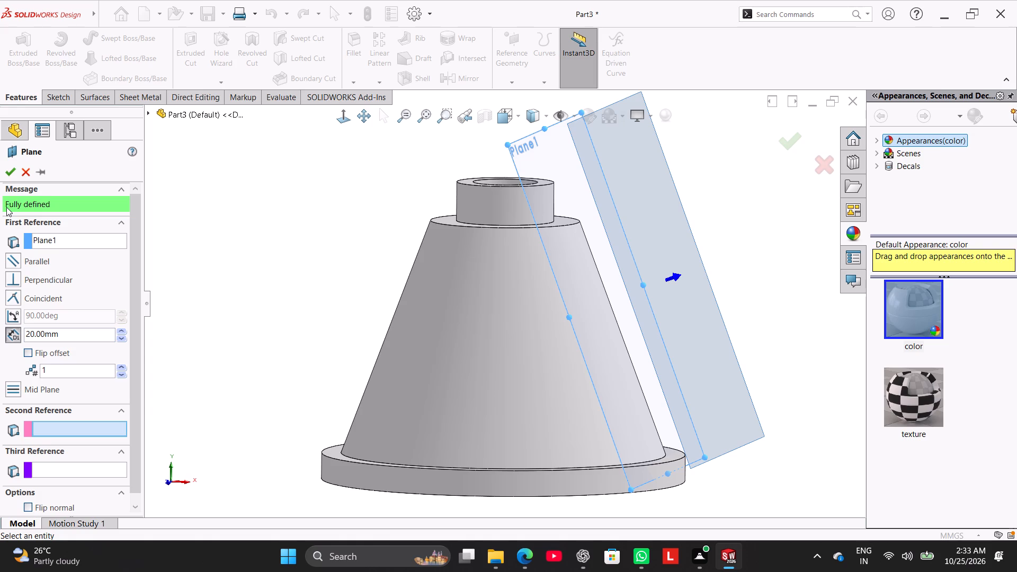
double_click(74, 333)
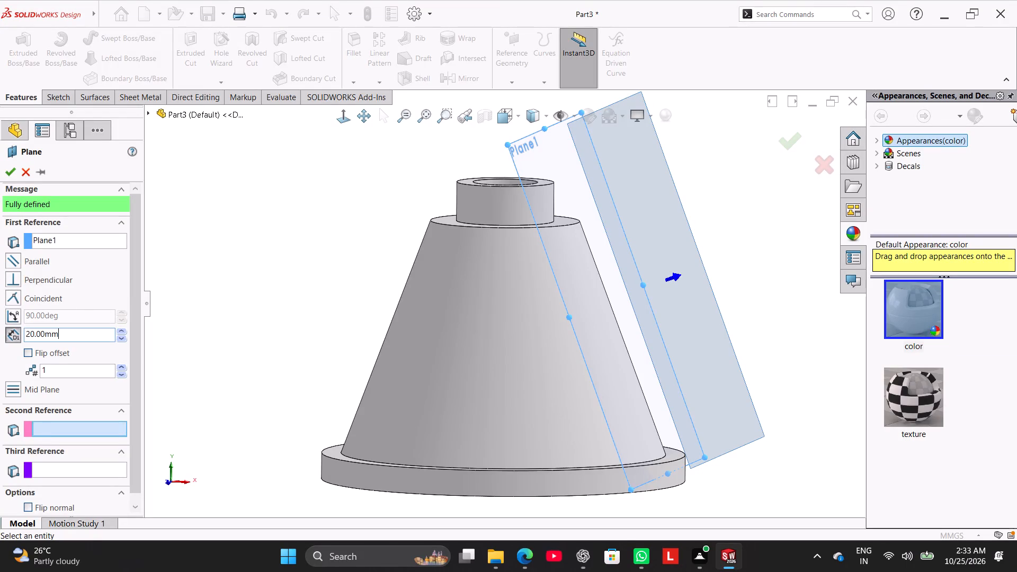
type("12")
key("Return")
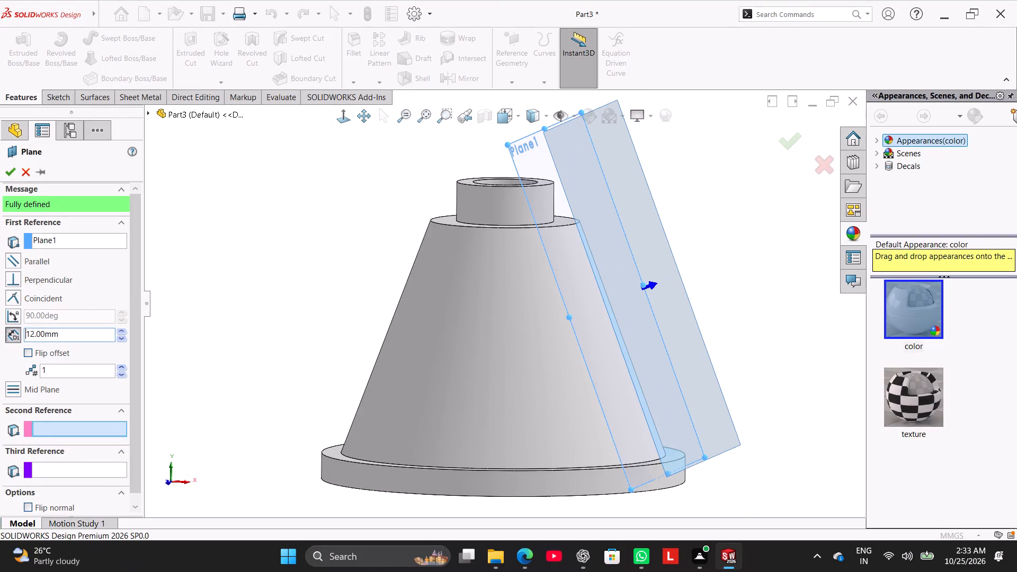
left_click(13, 165)
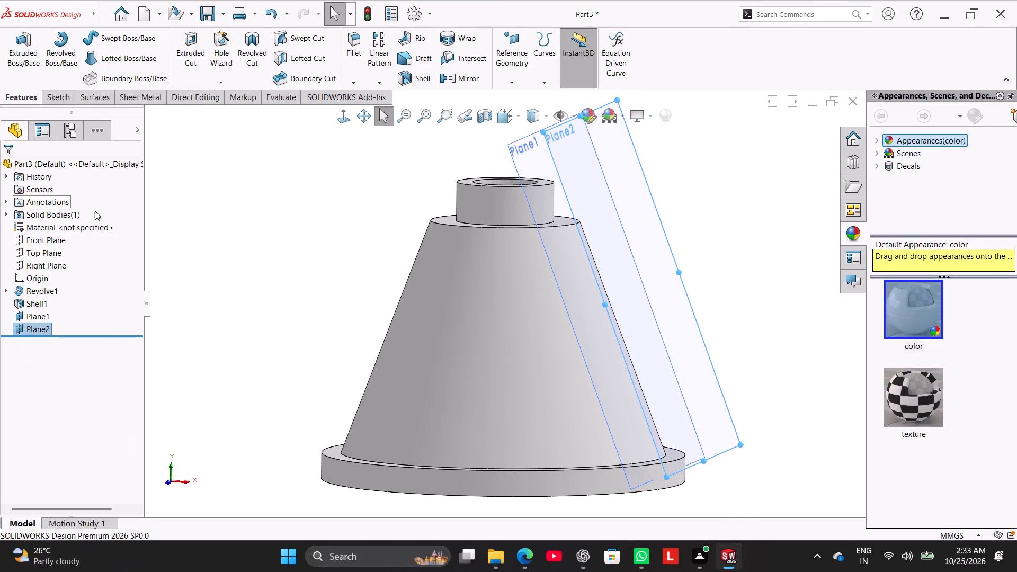
right_click(239, 226)
left_click(201, 276)
Start a sketch on the offset plane and draw a circle about 25.5 mm in diameter, centered about 54 mm above the origin.
right_click(38, 327)
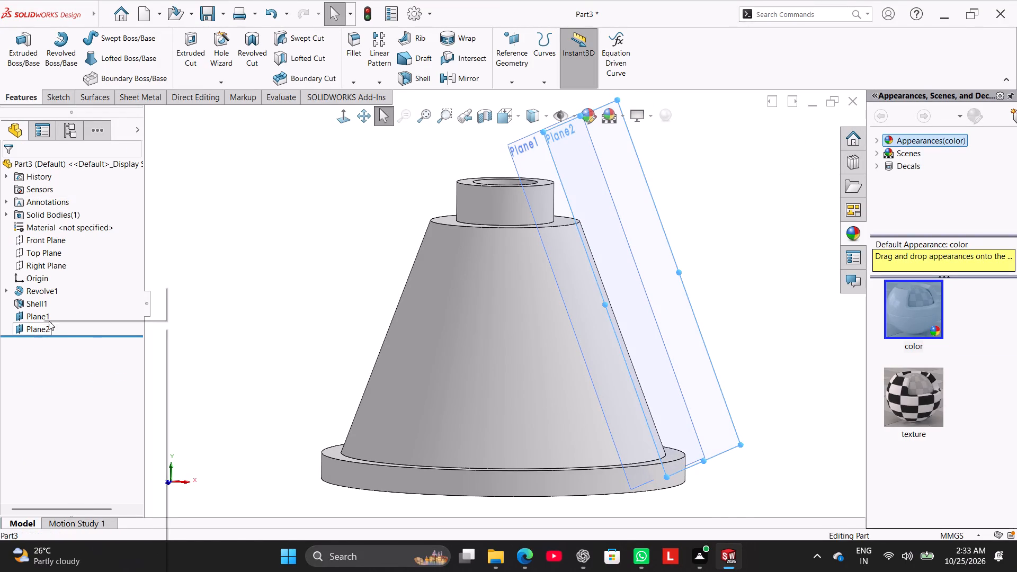
left_click(50, 312)
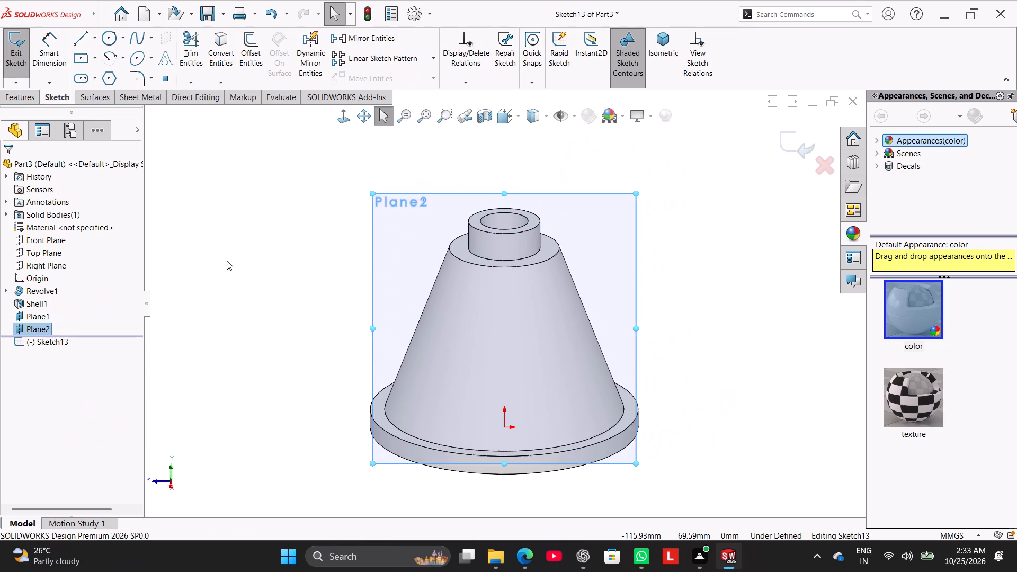
left_click(227, 261)
left_click(107, 37)
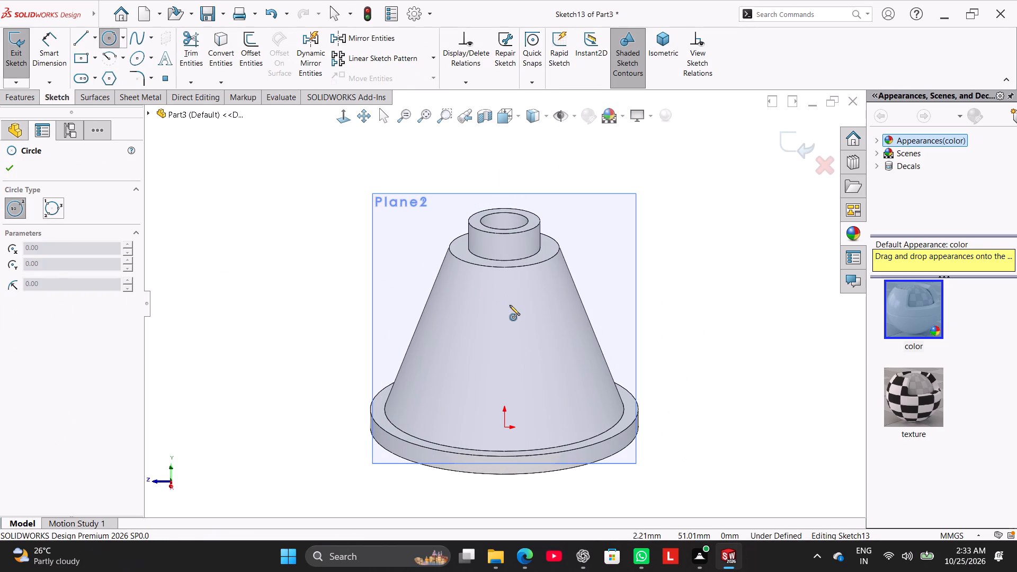
left_click(508, 297)
left_click(522, 325)
right_click(302, 187)
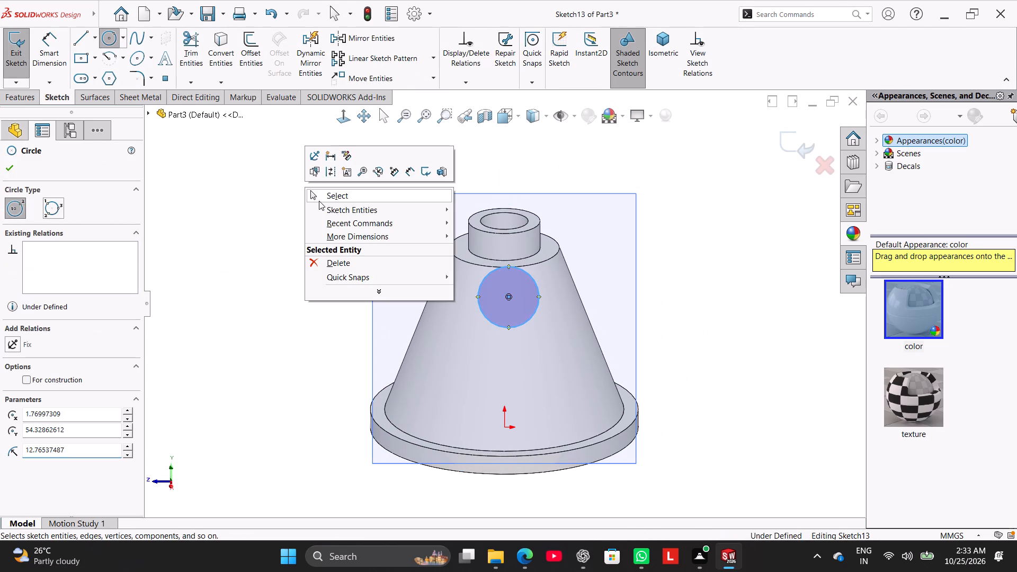
left_click(319, 194)
Draw a centerline from the circle's center down to the bottom edge of the base flange, about 74 mm long.
left_click(96, 38)
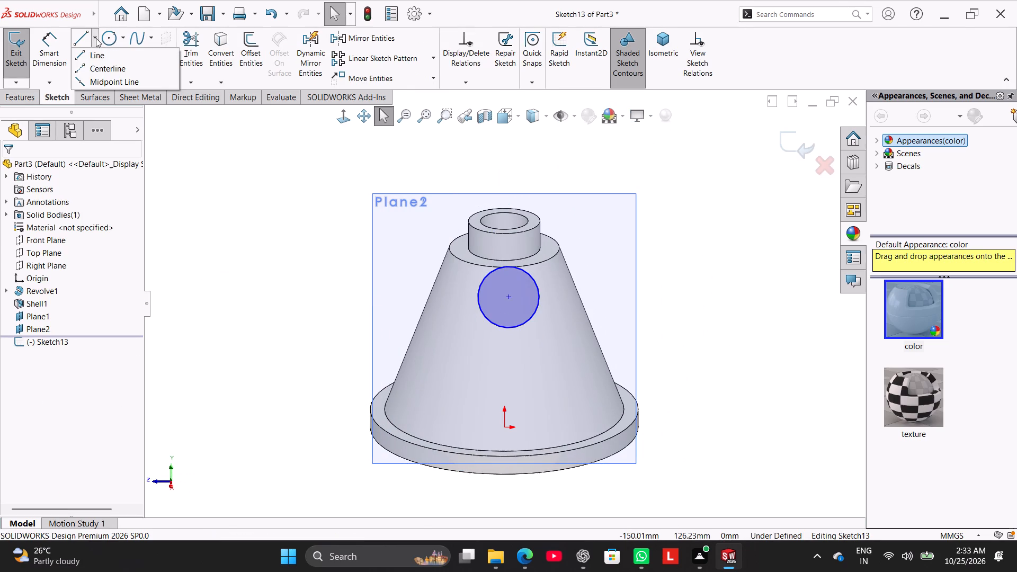
left_click(105, 68)
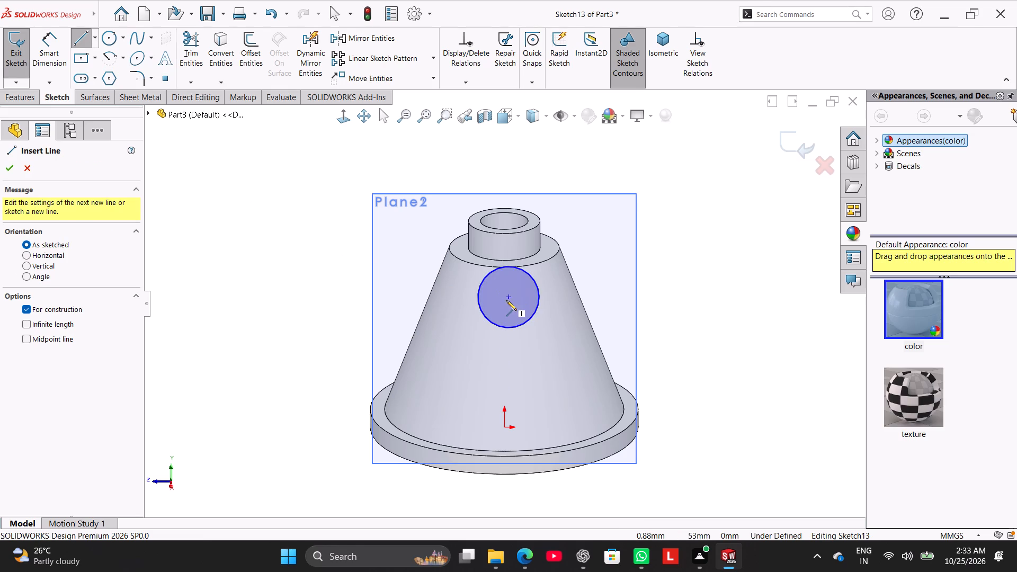
left_click(507, 299)
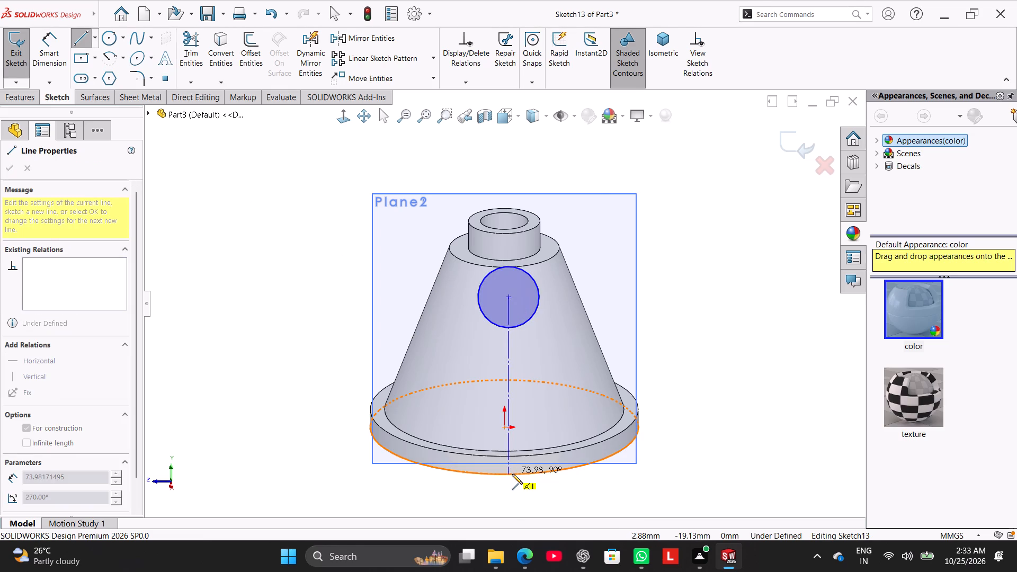
left_click(514, 475)
right_click(278, 345)
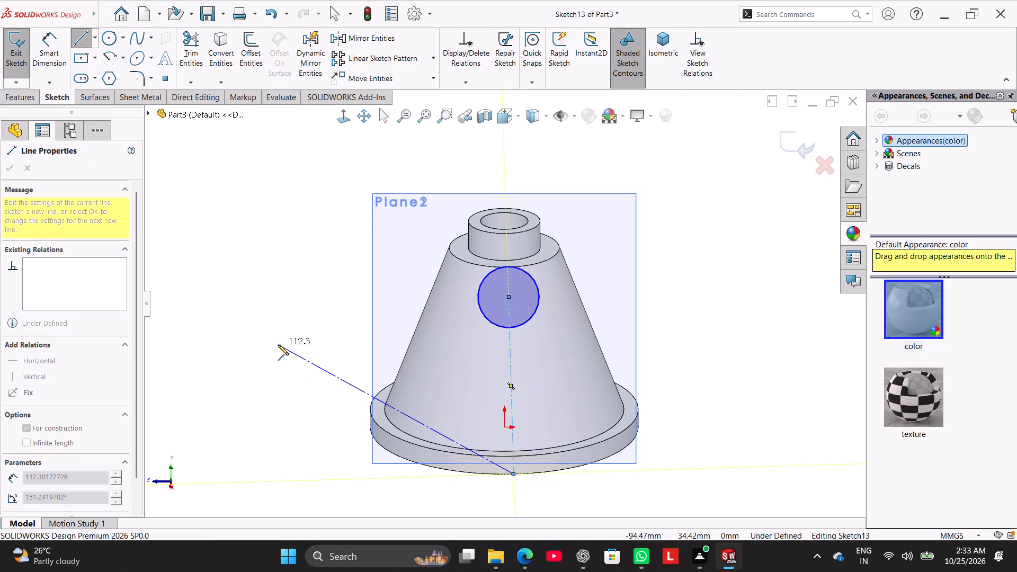
left_click(301, 354)
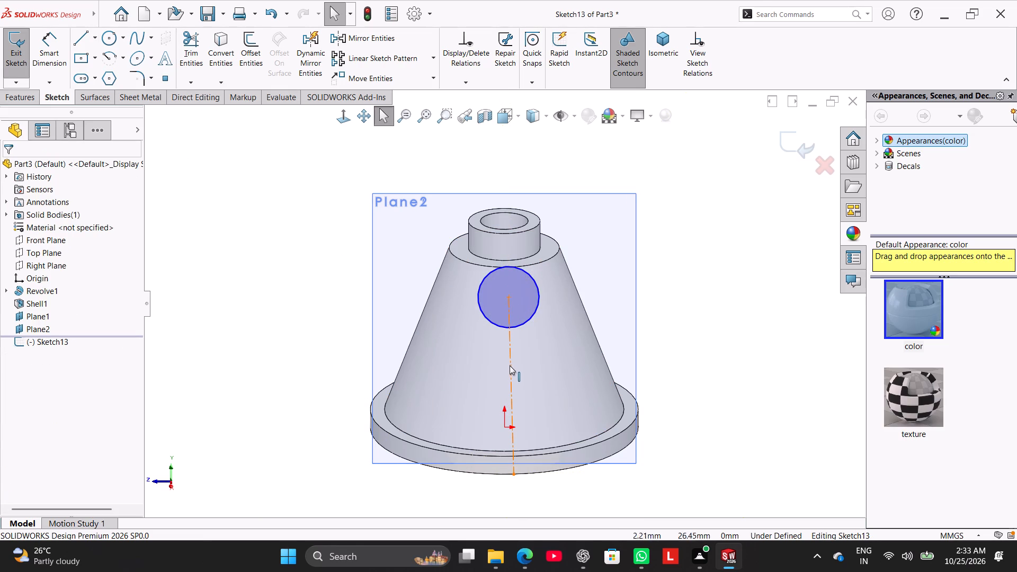
Add a Coincident relation between the centerline and the origin.
left_click(503, 426)
left_click(511, 418, "ctrl")
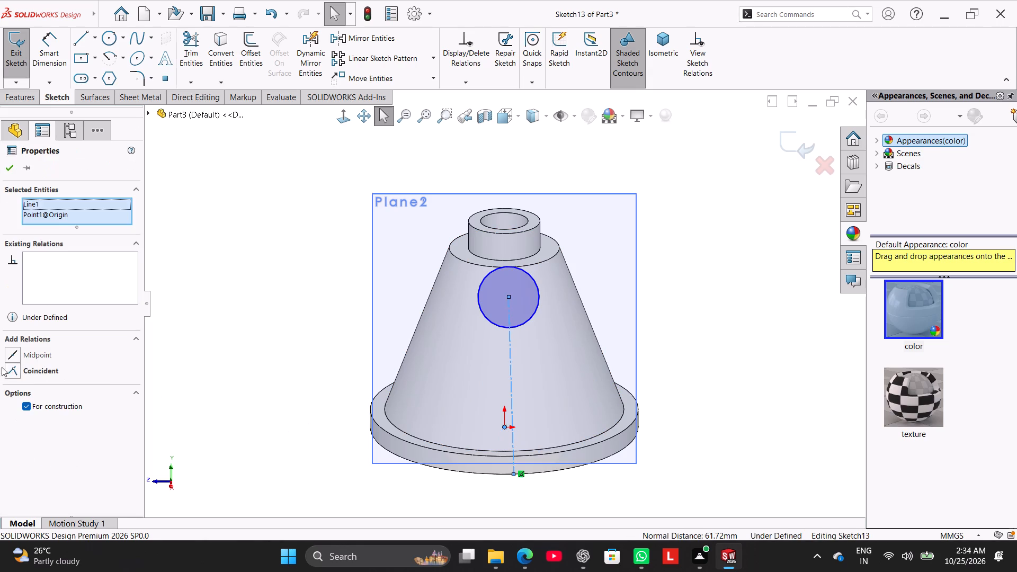
left_click(33, 368)
left_click(198, 329)
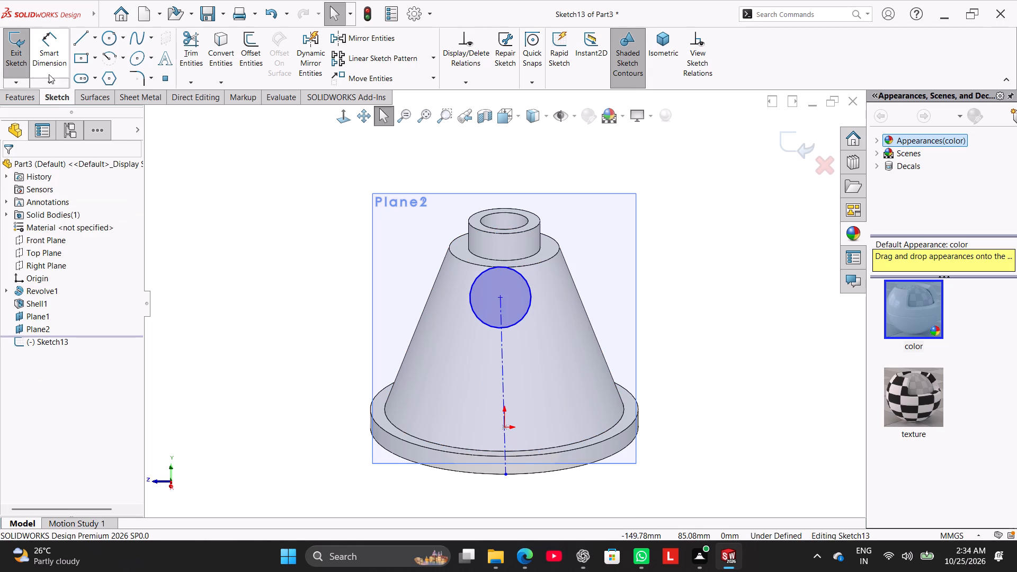
Dimension the vertical distance between the centerline's endpoints and set it to 56 mm.
left_click(48, 60)
left_click_drag(502, 389, 507, 389)
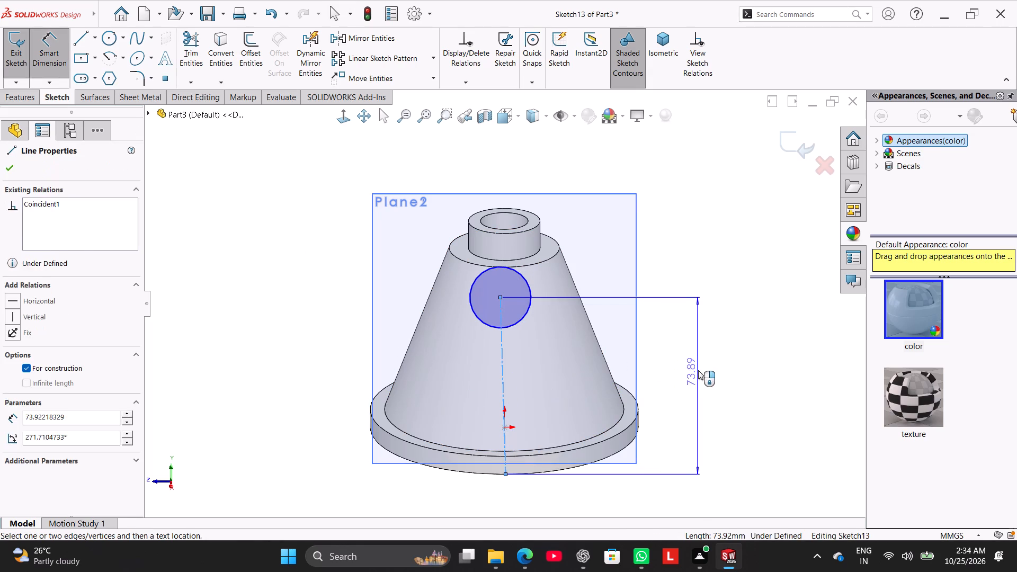
left_click(699, 370)
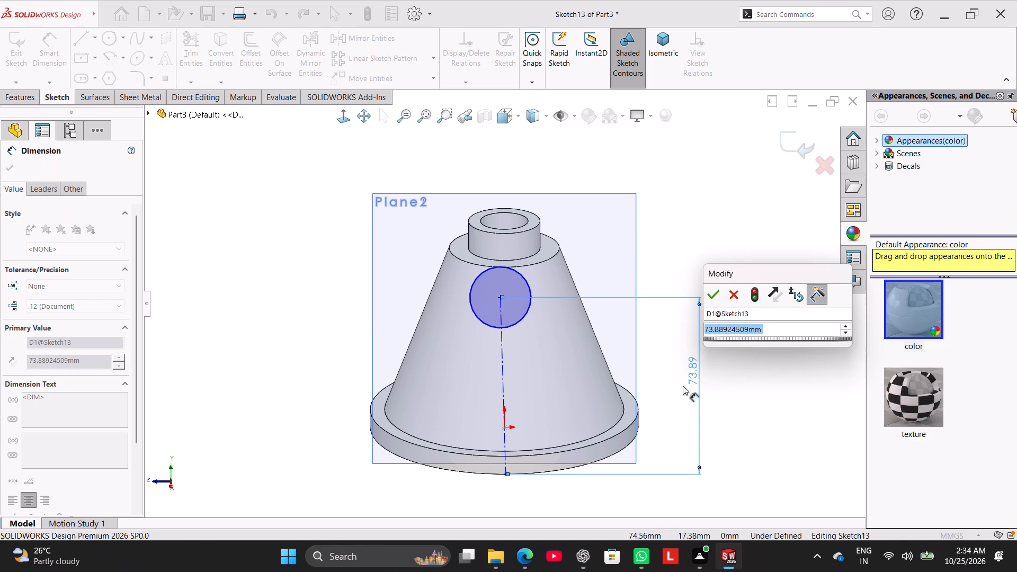
type("56")
key("Return")
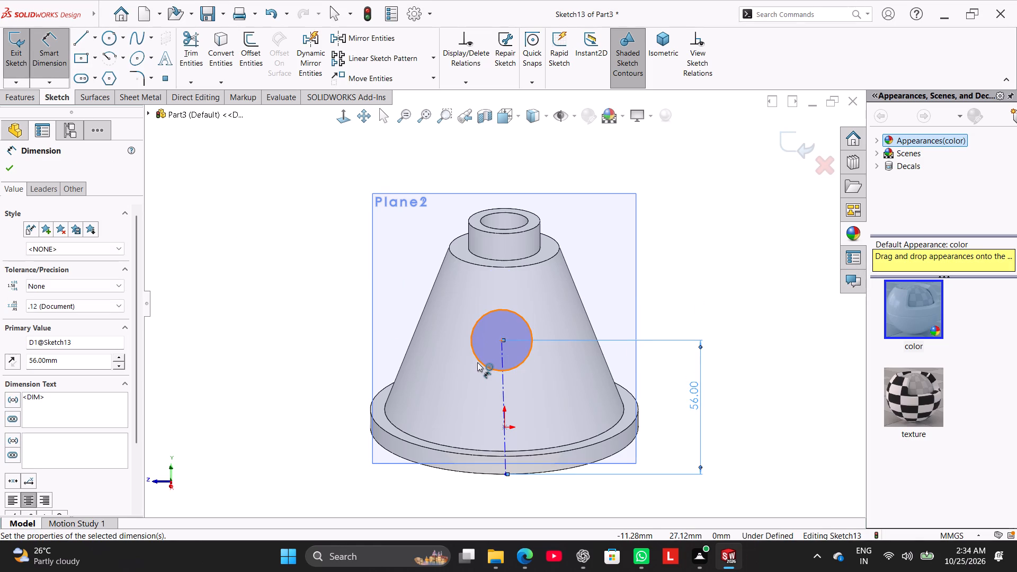
Dimension the circle's diameter, set it to 35 mm, and place the dimension closer to the cone.
left_click_drag(477, 362, 467, 362)
left_click(267, 431)
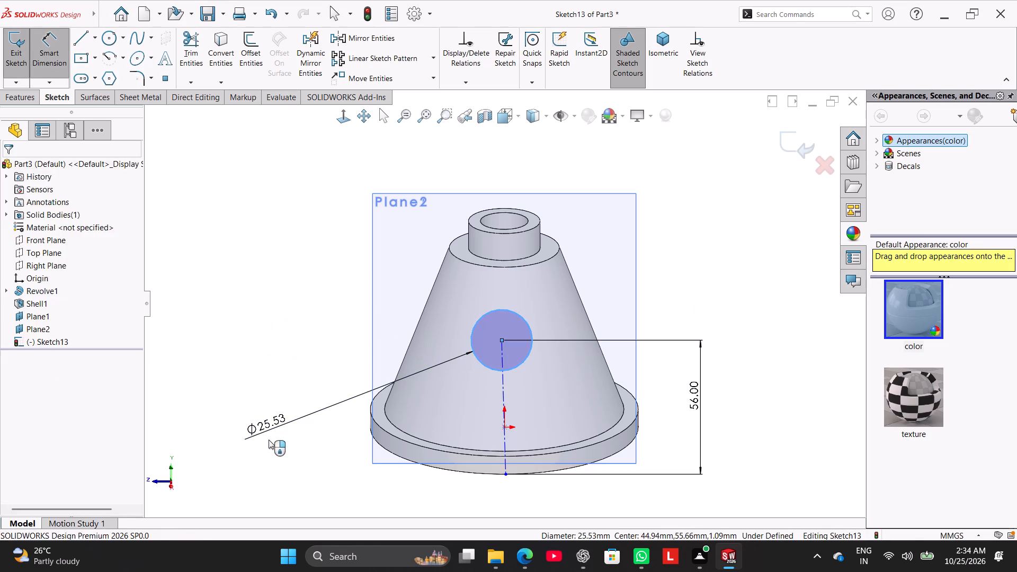
type("35")
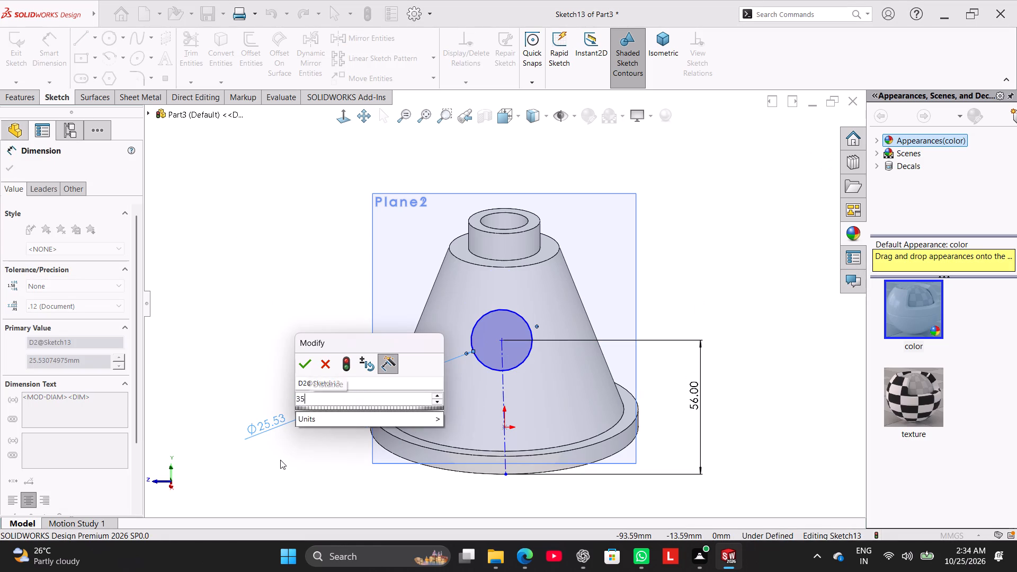
key("Return")
left_click_drag(258, 432, 306, 406)
right_click(262, 206)
left_click(293, 245)
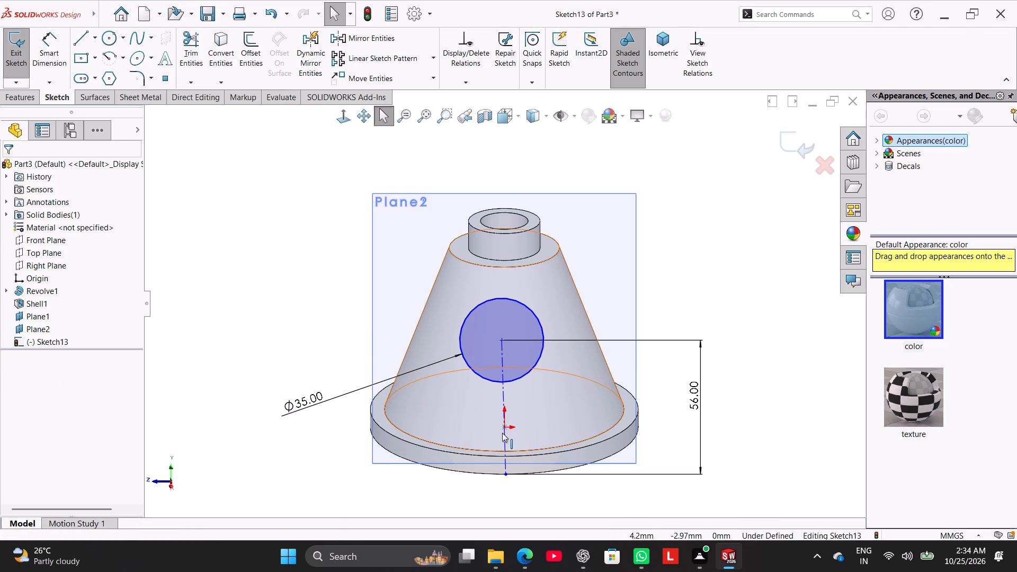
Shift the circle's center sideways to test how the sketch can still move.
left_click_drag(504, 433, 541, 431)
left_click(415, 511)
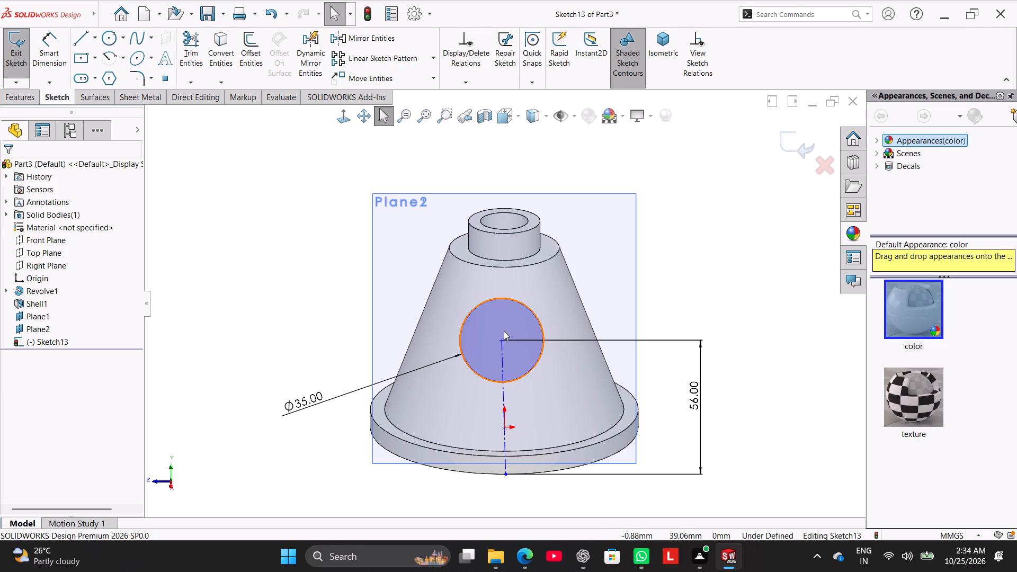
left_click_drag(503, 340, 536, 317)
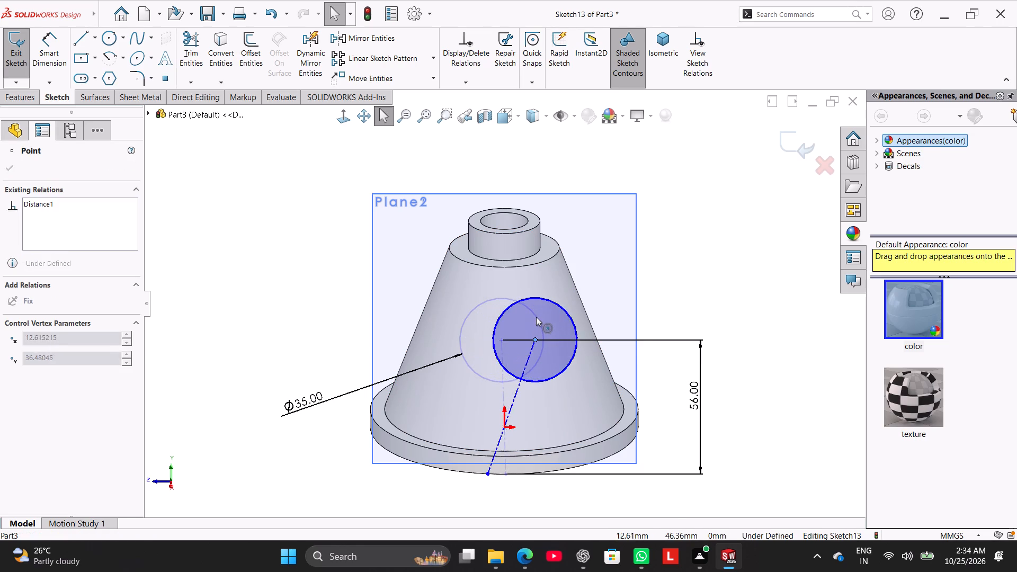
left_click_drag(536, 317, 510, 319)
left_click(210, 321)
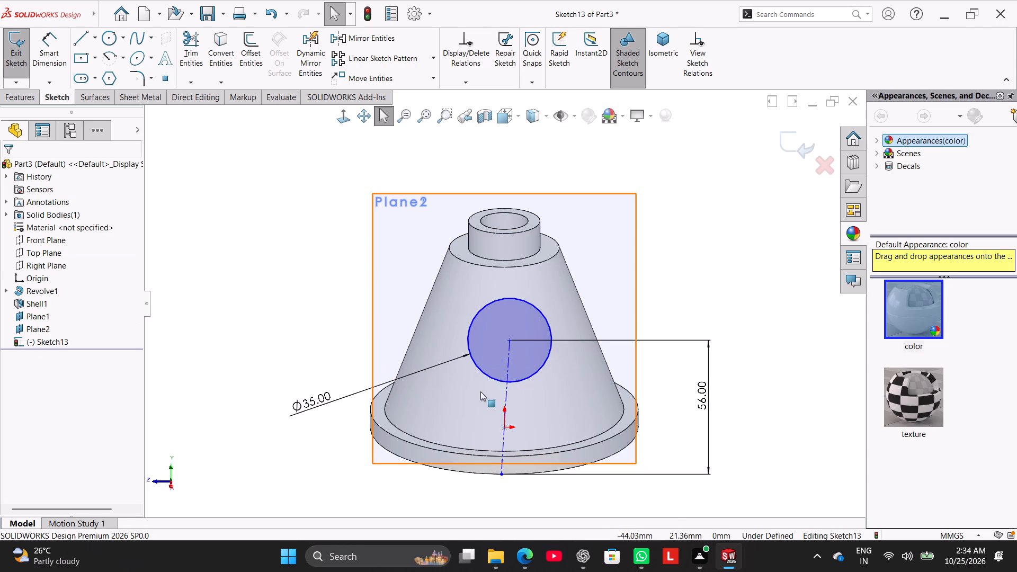
Make the centerline vertical through the origin and exit the circle sketch.
right_click(505, 394)
left_click(533, 335)
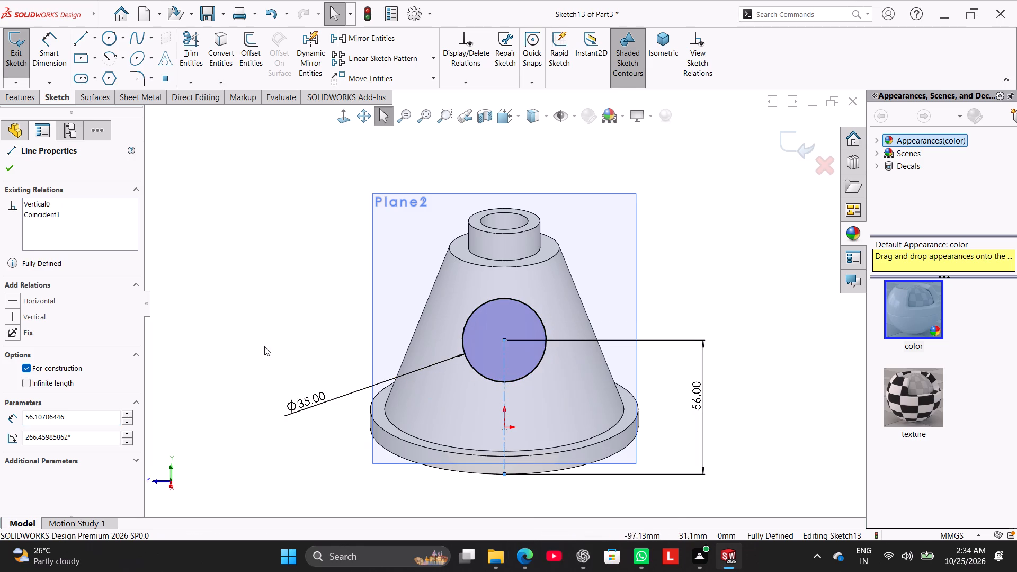
left_click(226, 314)
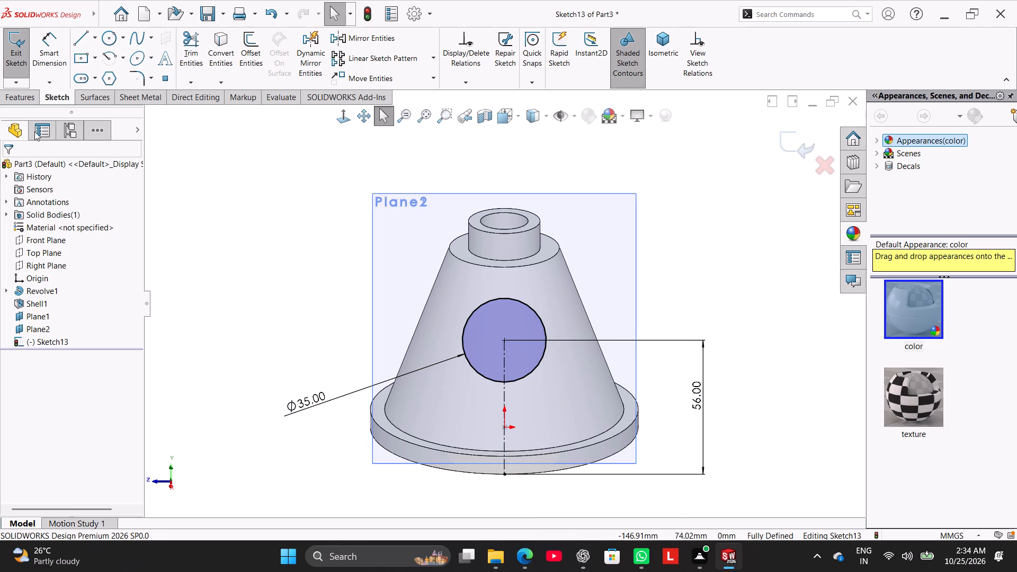
left_click(22, 59)
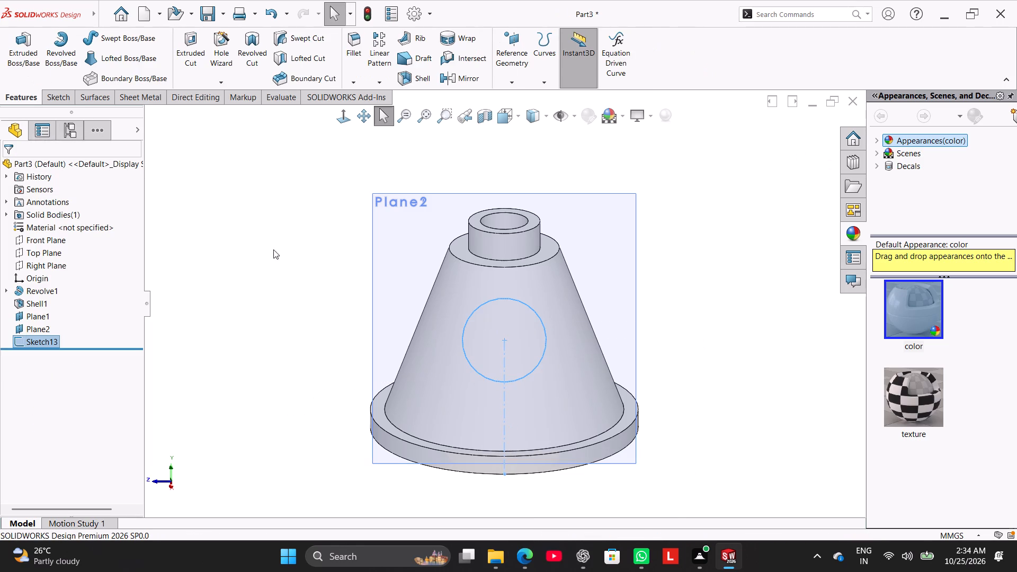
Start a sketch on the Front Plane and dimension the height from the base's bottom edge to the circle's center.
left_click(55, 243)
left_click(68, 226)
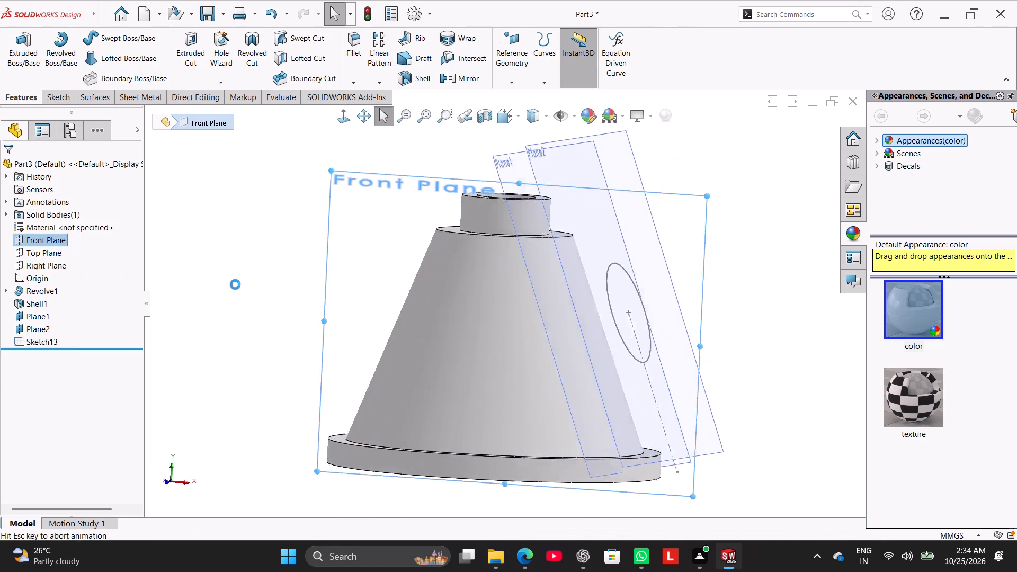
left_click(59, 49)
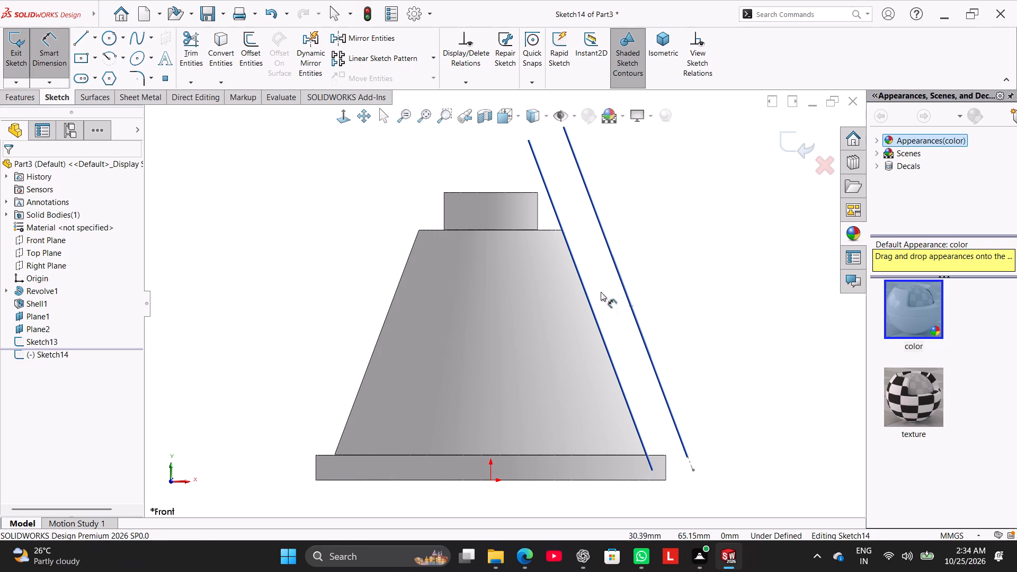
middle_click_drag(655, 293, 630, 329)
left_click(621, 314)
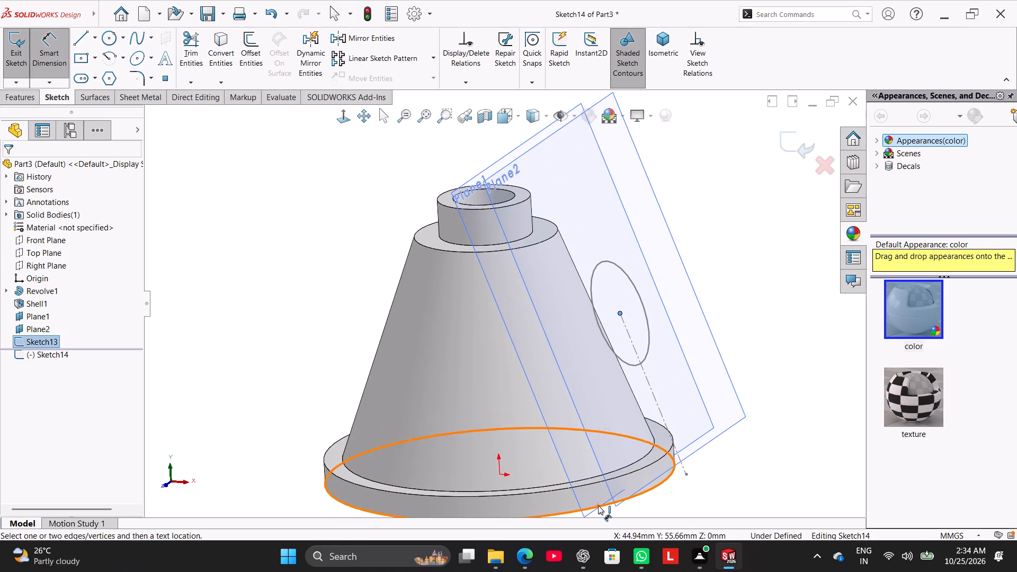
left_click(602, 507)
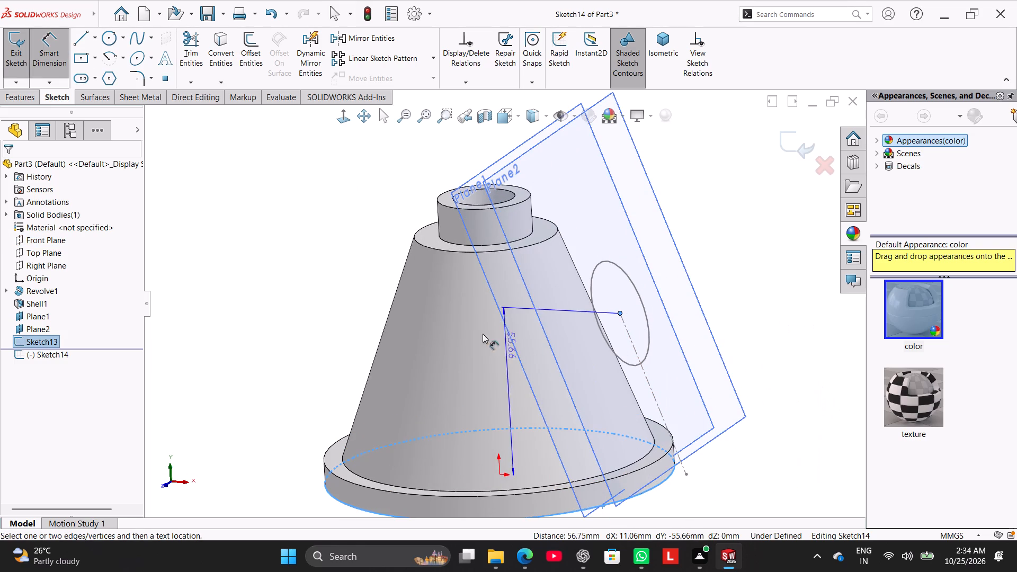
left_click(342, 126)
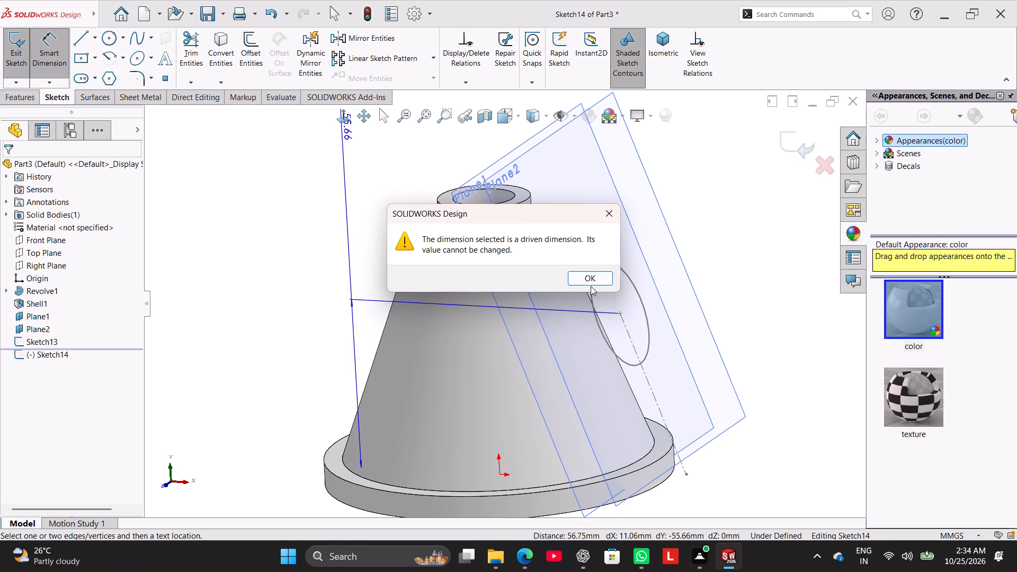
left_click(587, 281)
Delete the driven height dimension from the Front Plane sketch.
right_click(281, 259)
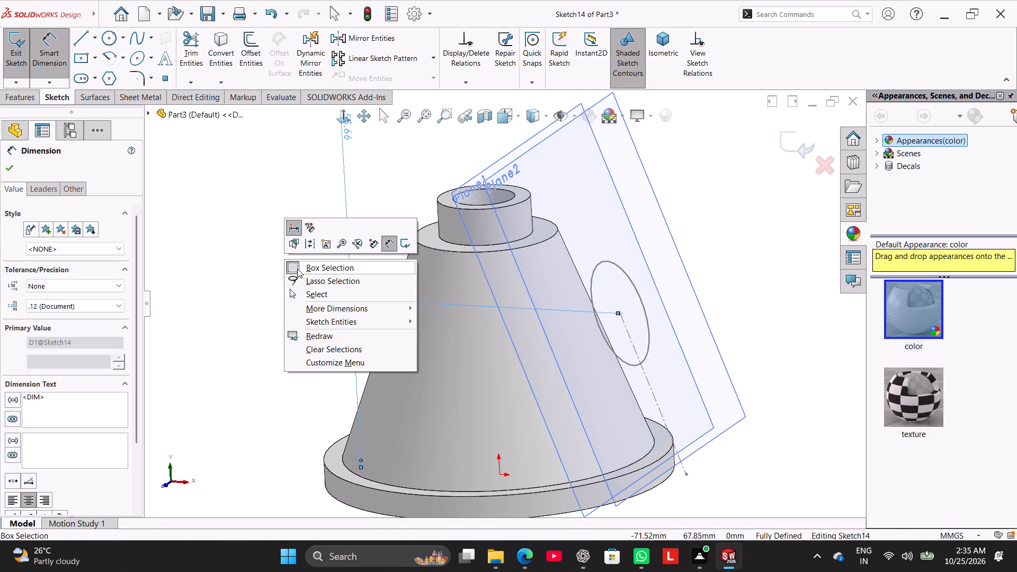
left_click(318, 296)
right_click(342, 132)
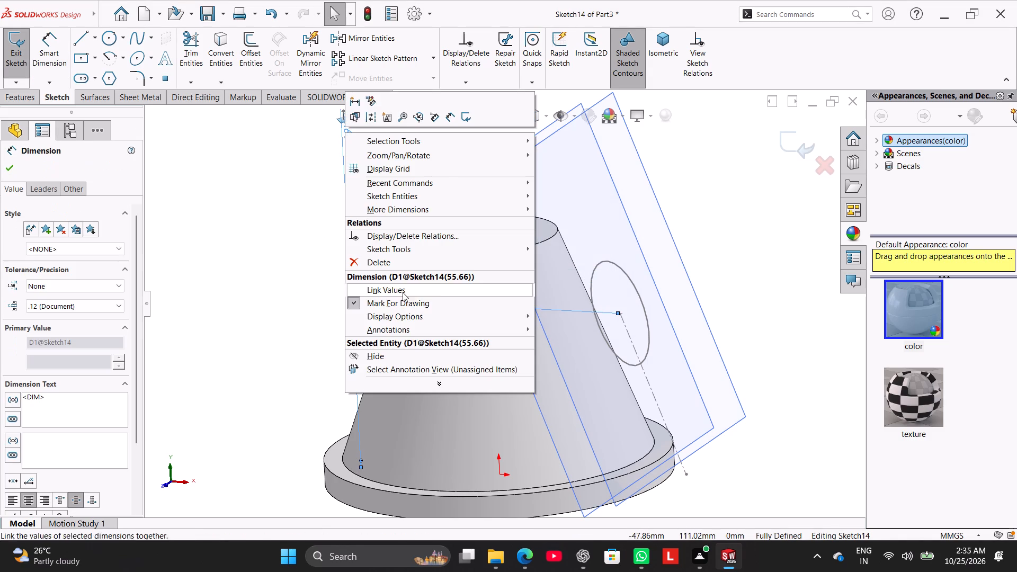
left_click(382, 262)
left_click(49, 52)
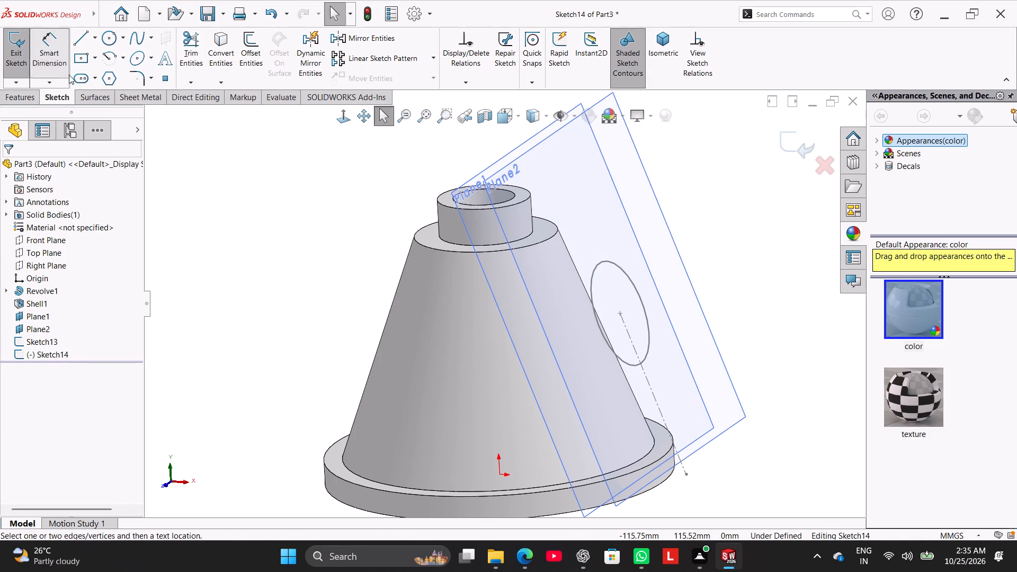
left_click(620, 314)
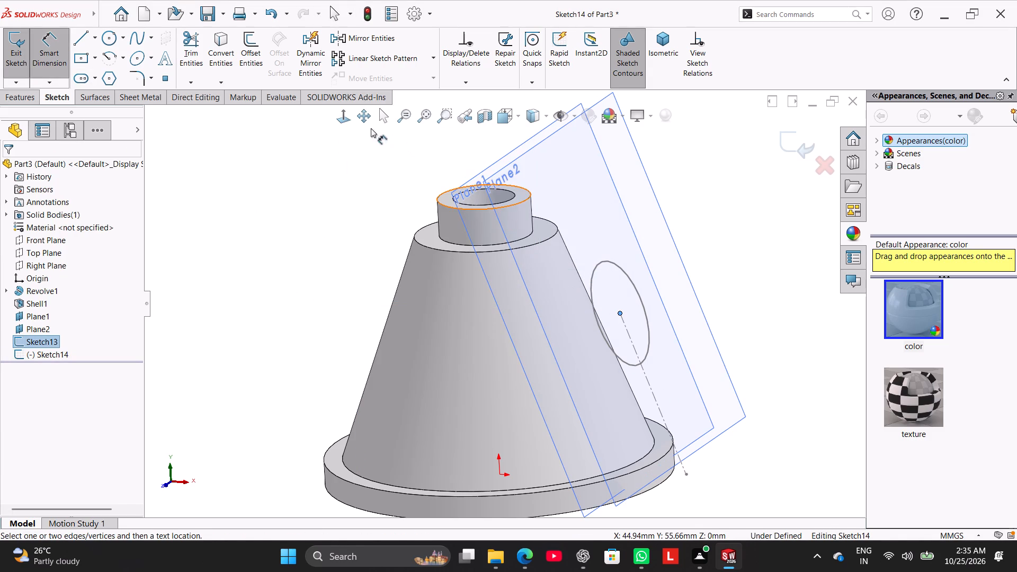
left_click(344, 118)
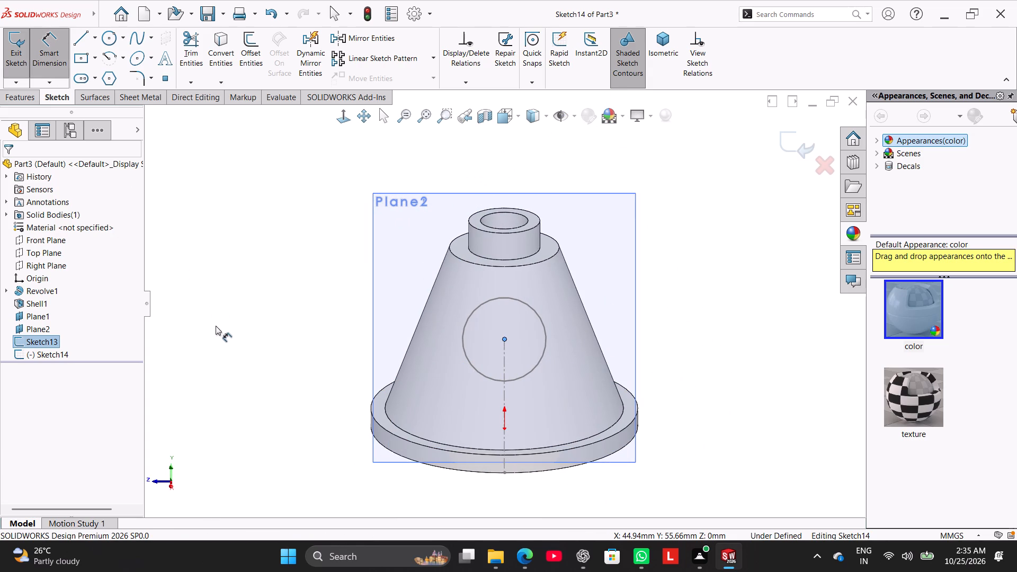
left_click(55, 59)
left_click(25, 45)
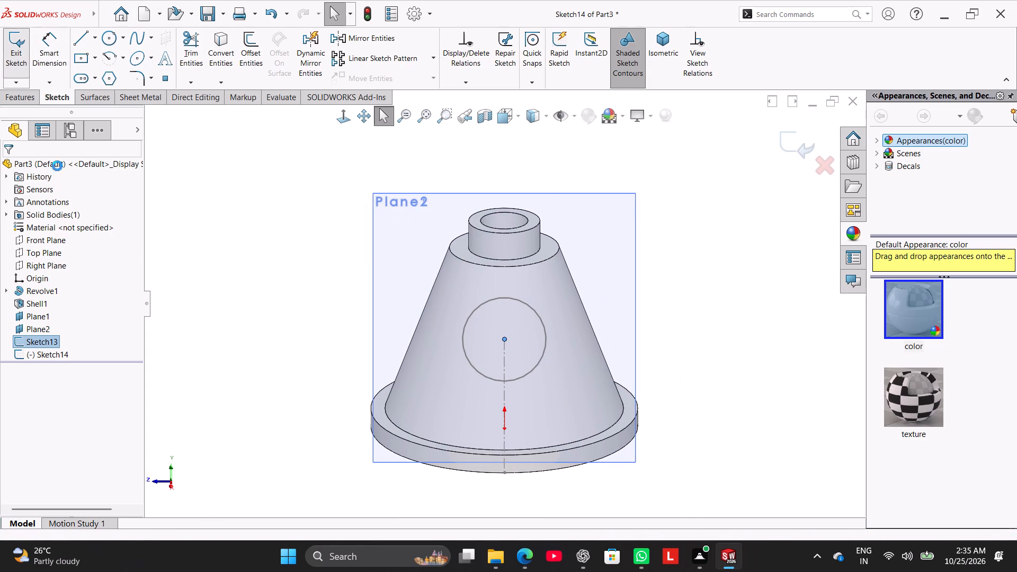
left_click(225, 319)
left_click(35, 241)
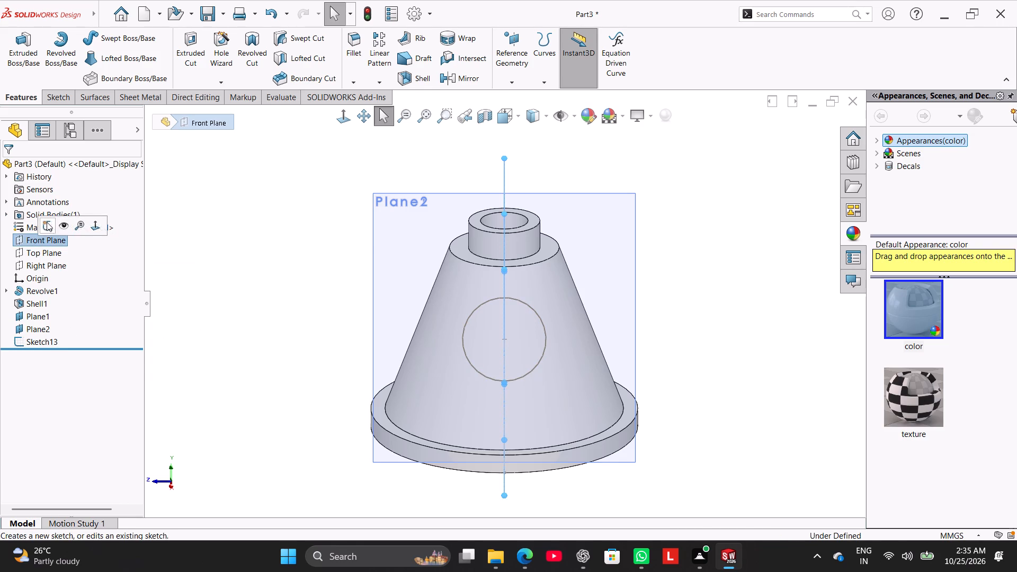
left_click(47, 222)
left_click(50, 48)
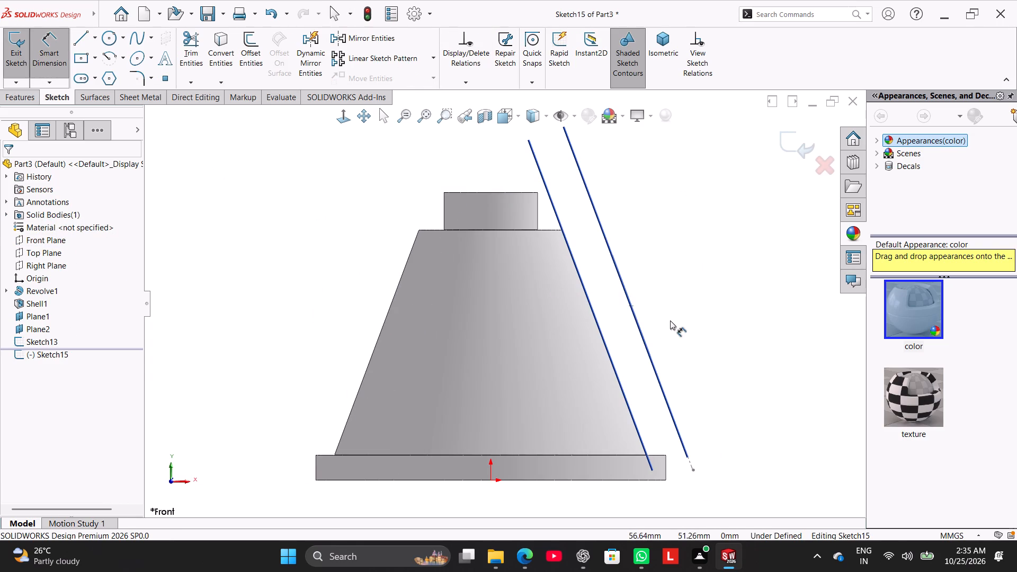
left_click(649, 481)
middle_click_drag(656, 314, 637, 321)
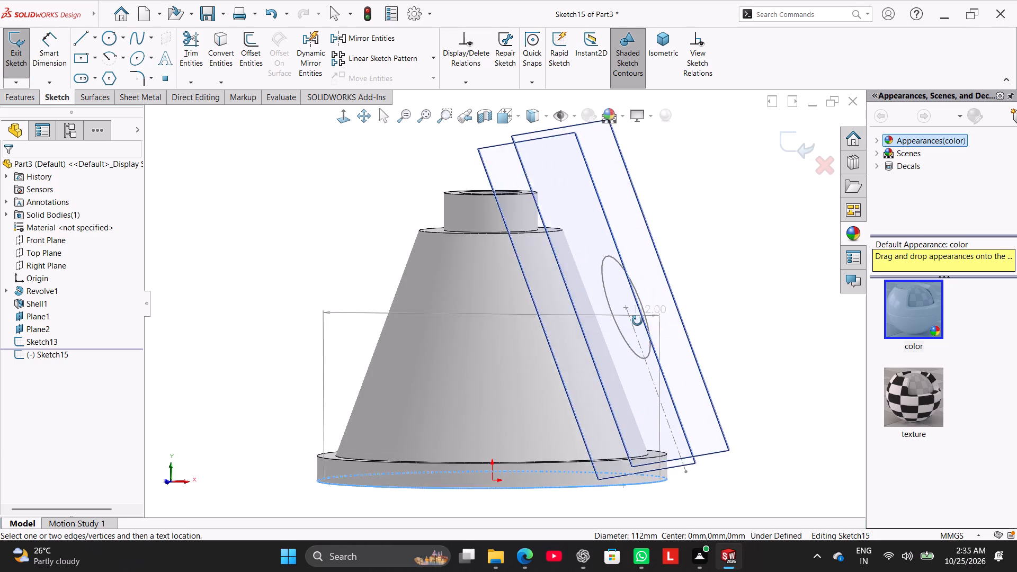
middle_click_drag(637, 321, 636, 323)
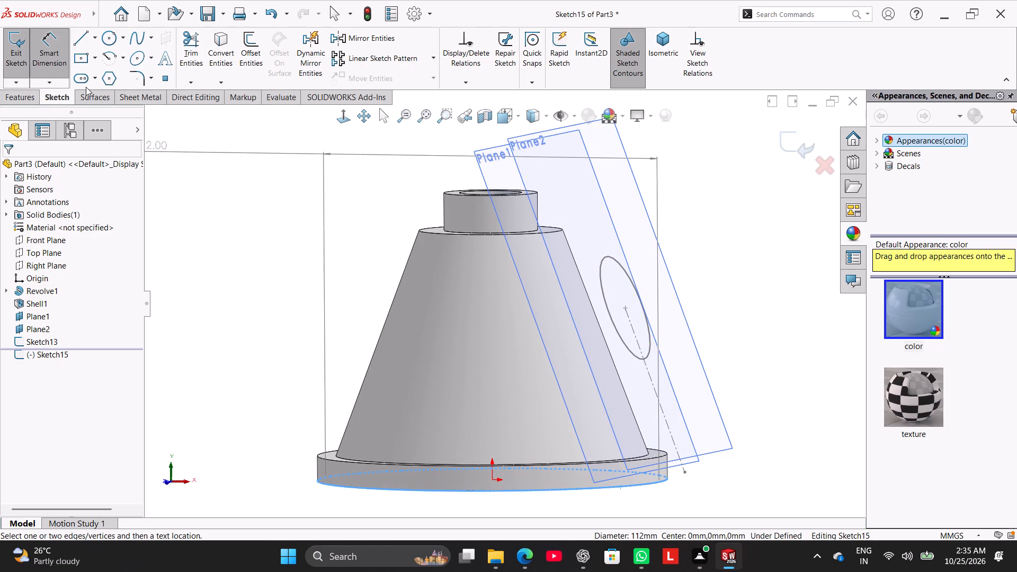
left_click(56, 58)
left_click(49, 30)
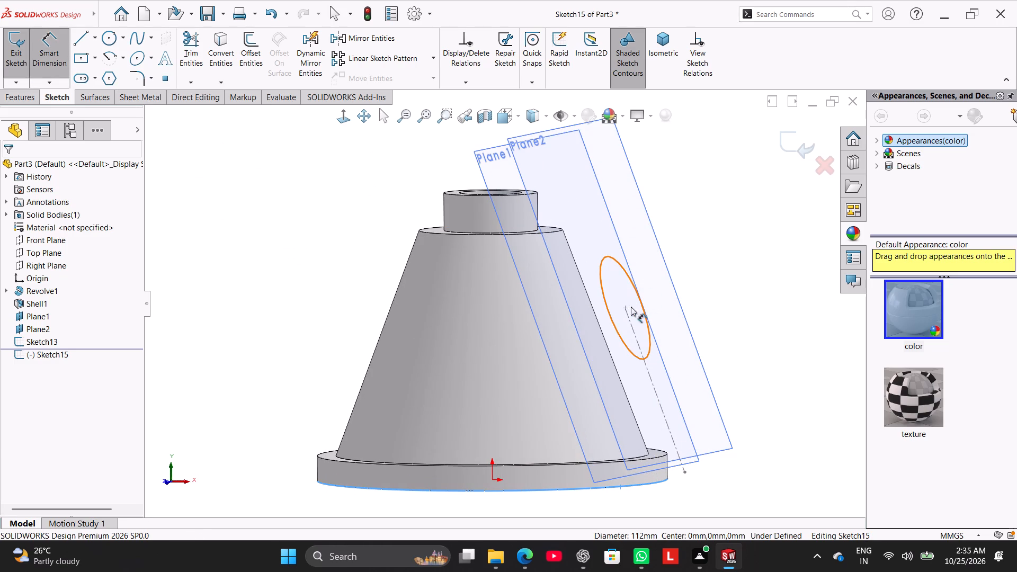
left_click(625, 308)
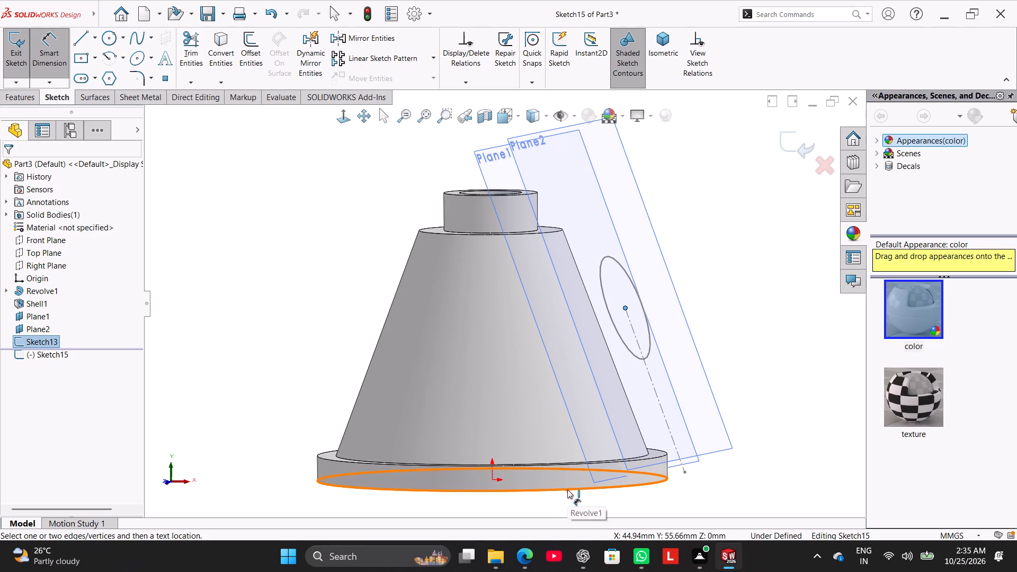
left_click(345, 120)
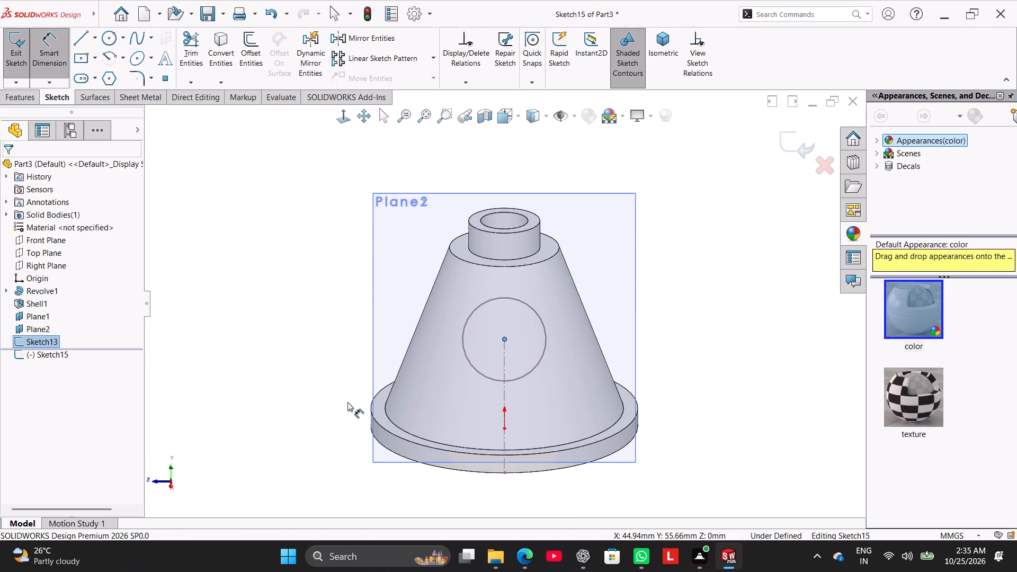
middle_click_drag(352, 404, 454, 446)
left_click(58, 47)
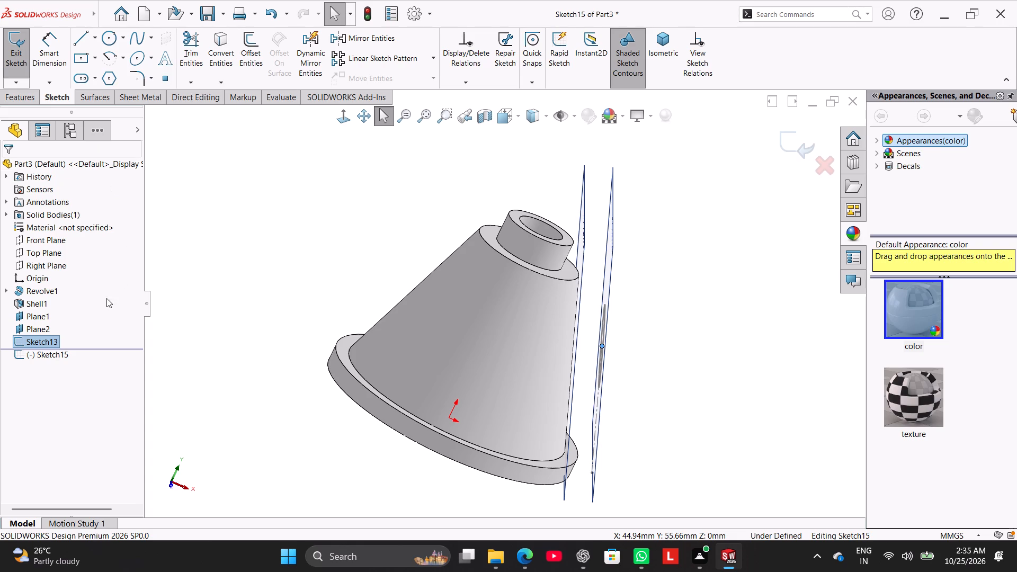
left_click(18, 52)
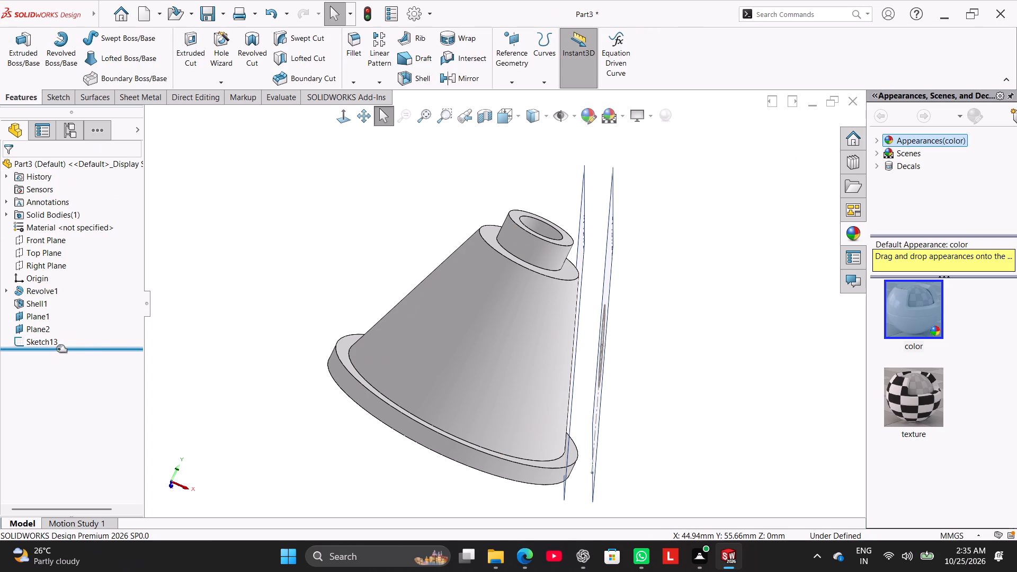
Check the vertical height from the base's bottom edge to the circle's center with a trial dimension in a Front Plane sketch.
left_click(58, 237)
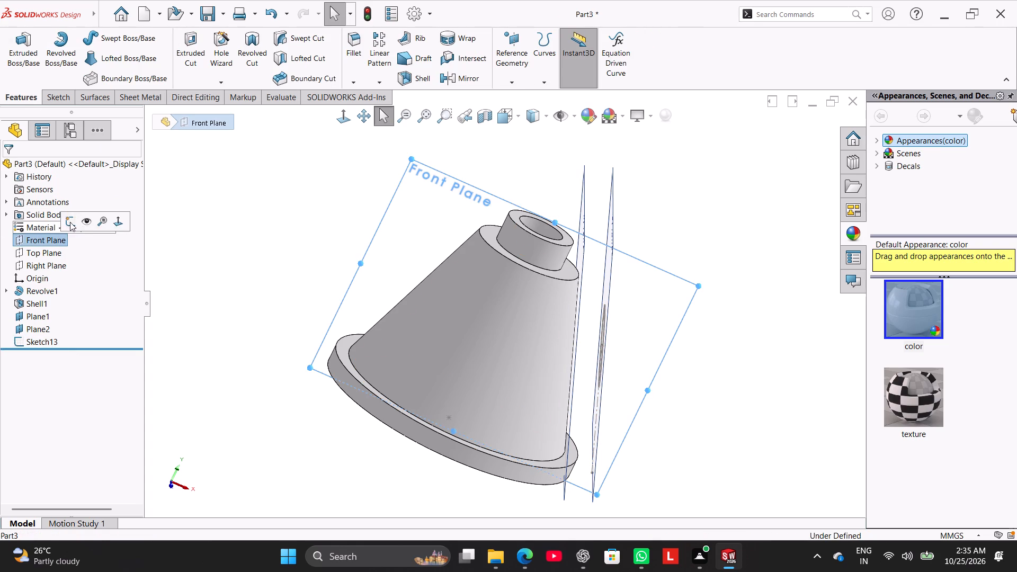
left_click(70, 220)
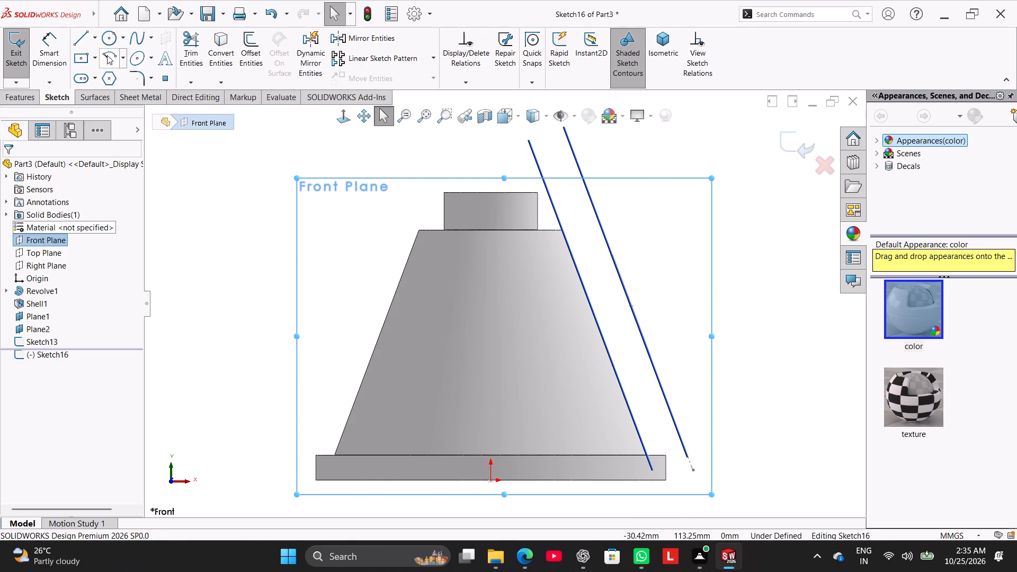
left_click(55, 52)
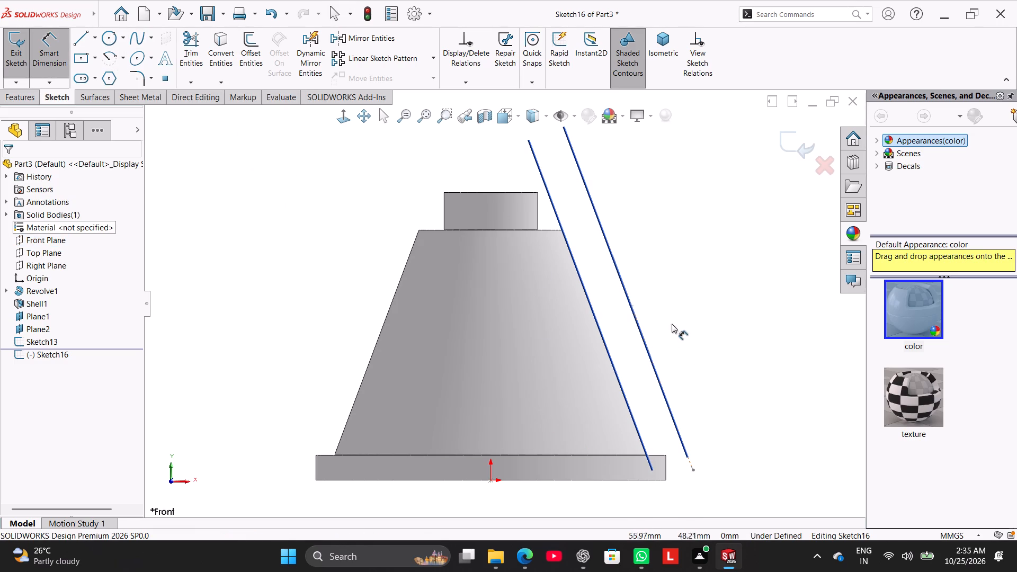
middle_click_drag(676, 316, 663, 334)
left_click(628, 307)
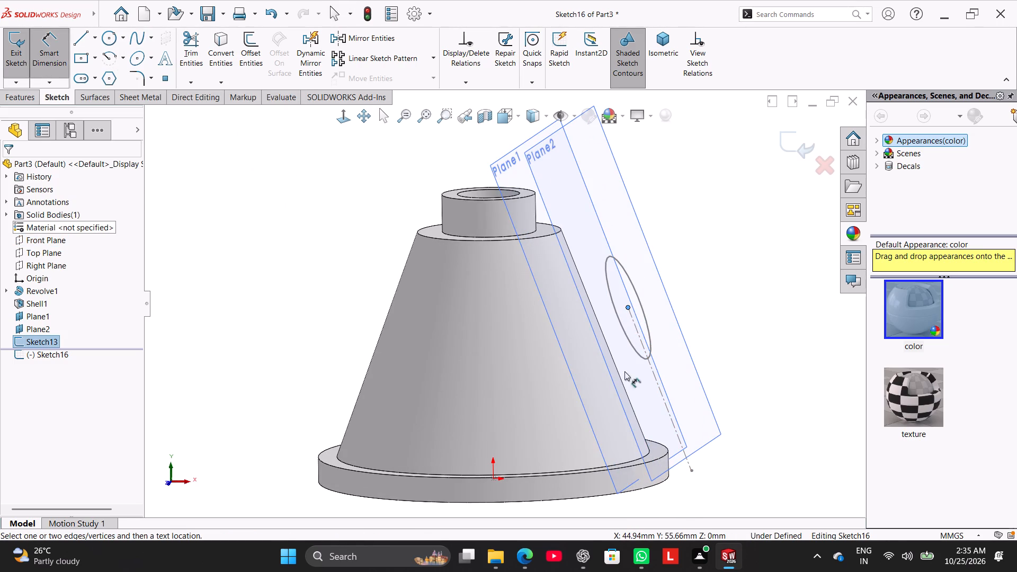
left_click(648, 487)
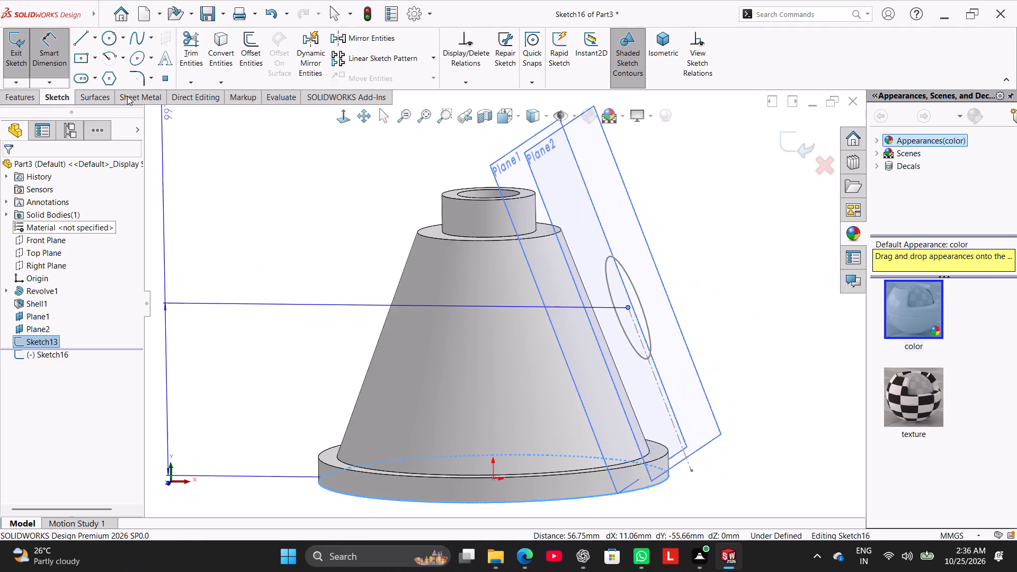
left_click(43, 66)
left_click(17, 52)
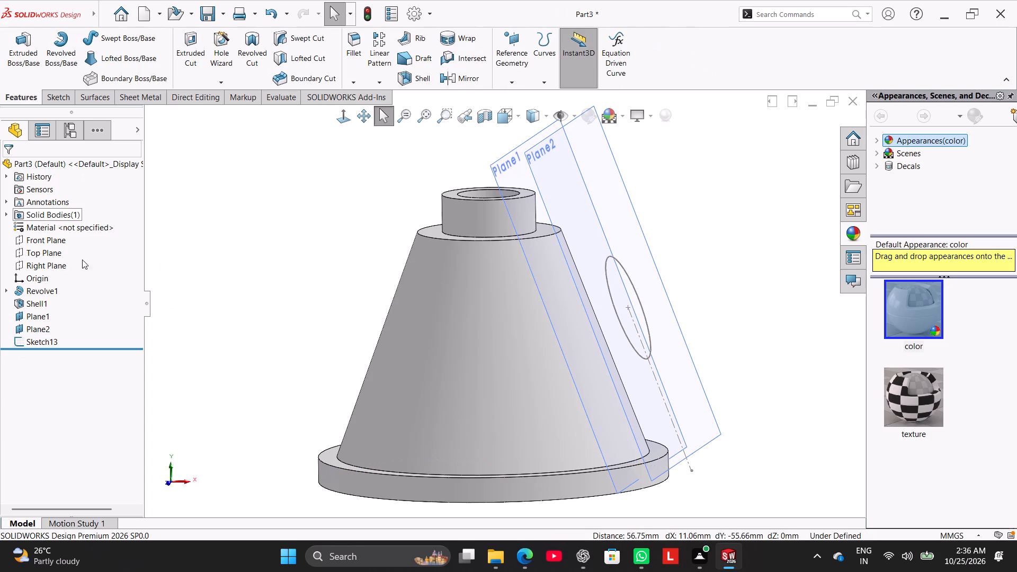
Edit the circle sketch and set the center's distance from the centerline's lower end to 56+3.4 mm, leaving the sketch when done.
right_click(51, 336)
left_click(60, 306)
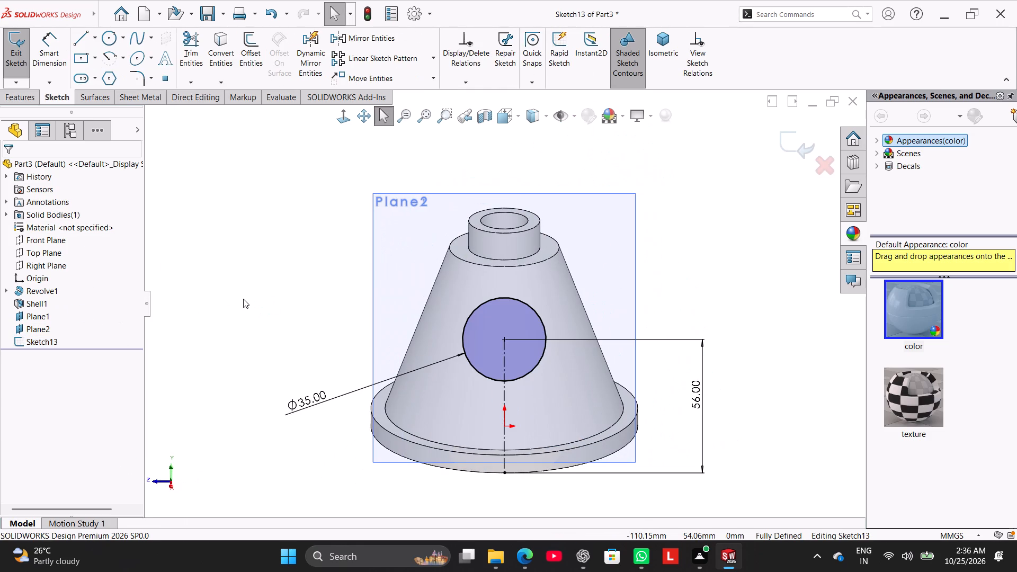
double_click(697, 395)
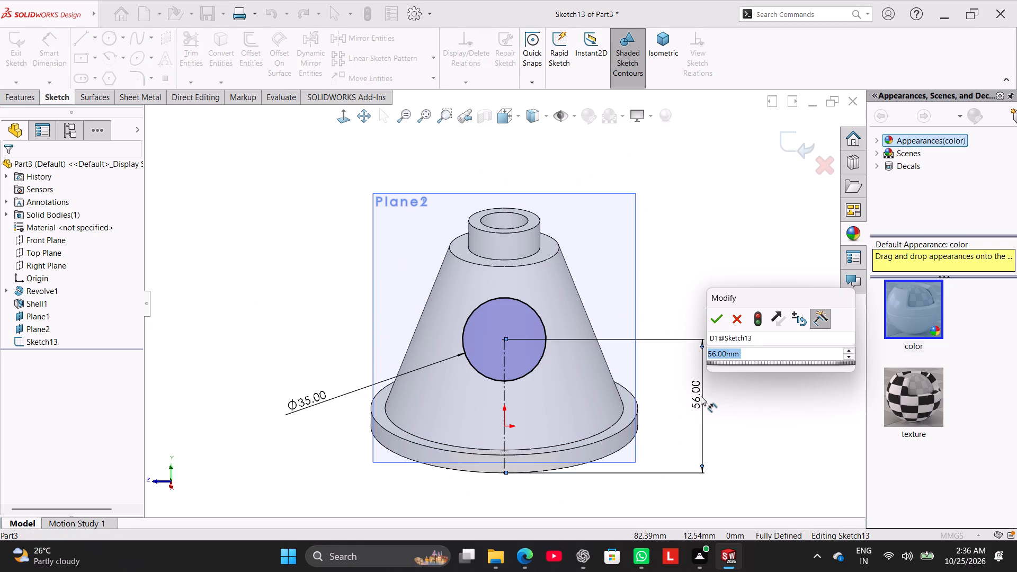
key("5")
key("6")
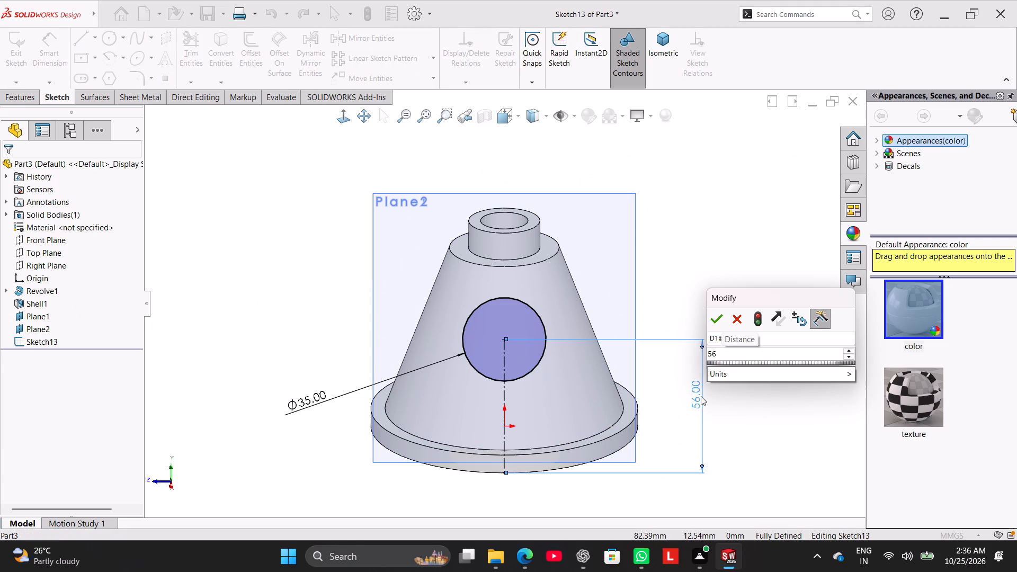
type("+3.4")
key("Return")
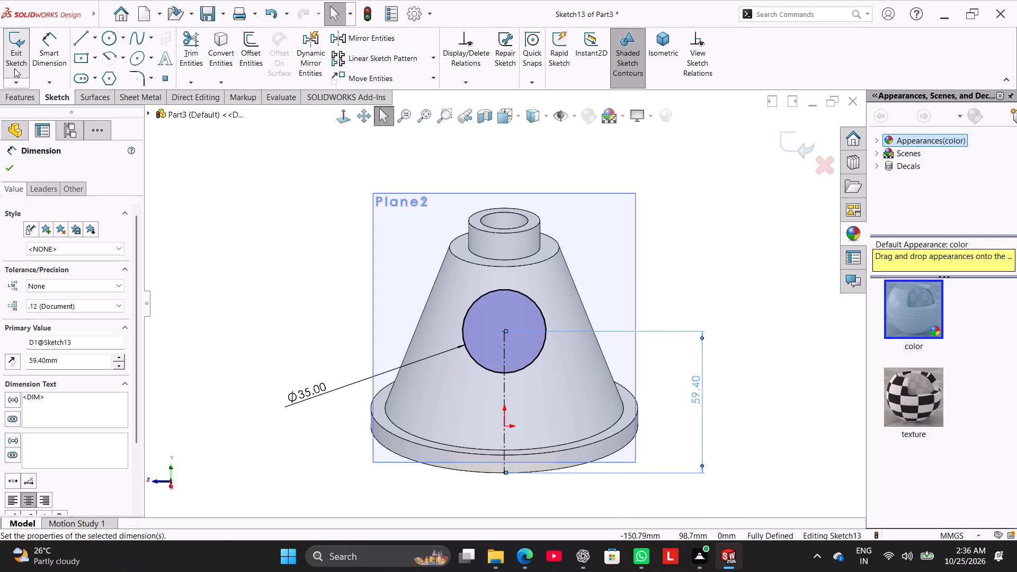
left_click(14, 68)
Recheck the circle center's vertical height above the base's bottom edge with a trial dimension in a Front Plane sketch.
left_click(32, 238)
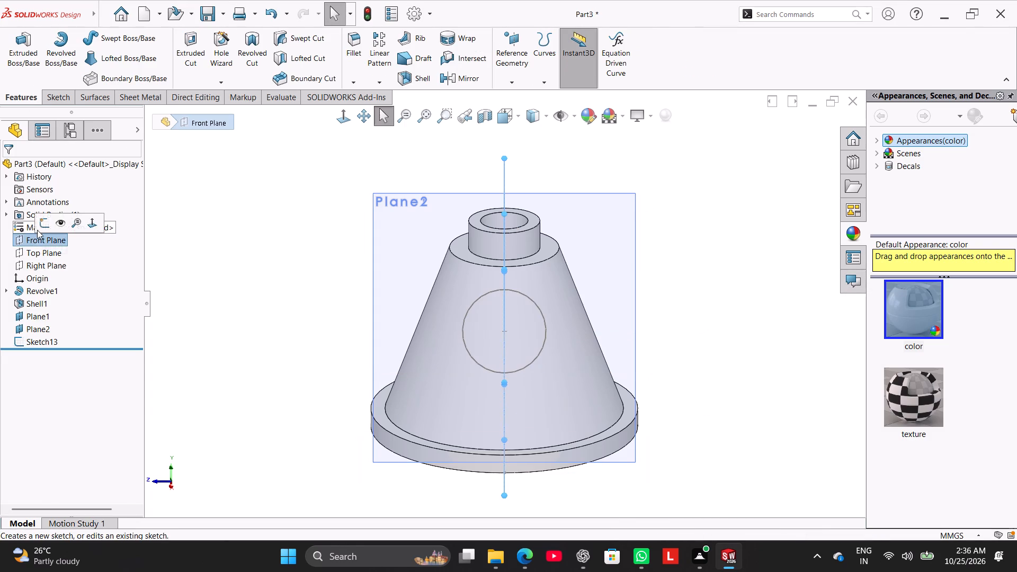
left_click(39, 224)
left_click(52, 54)
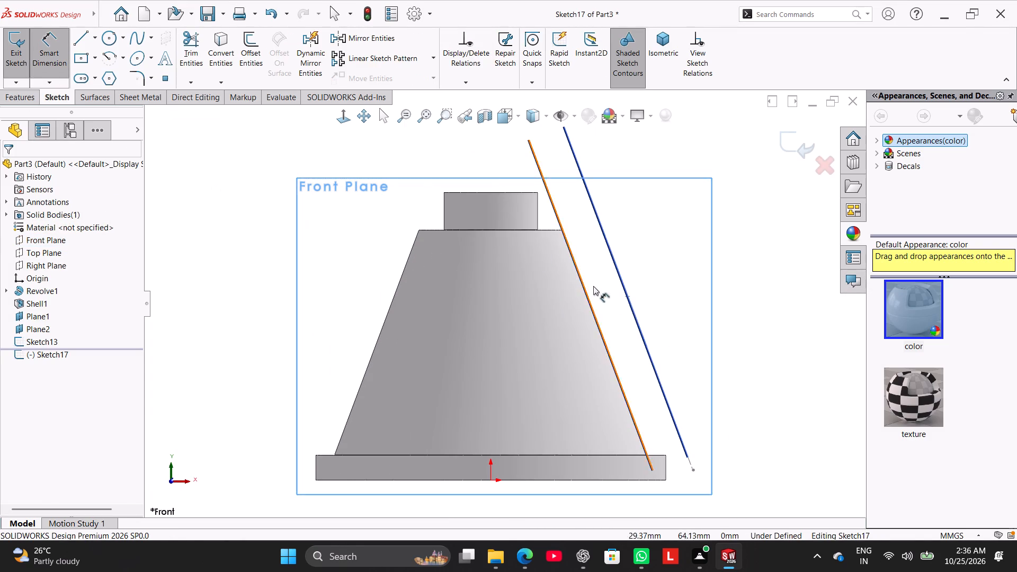
middle_click_drag(694, 263, 682, 287)
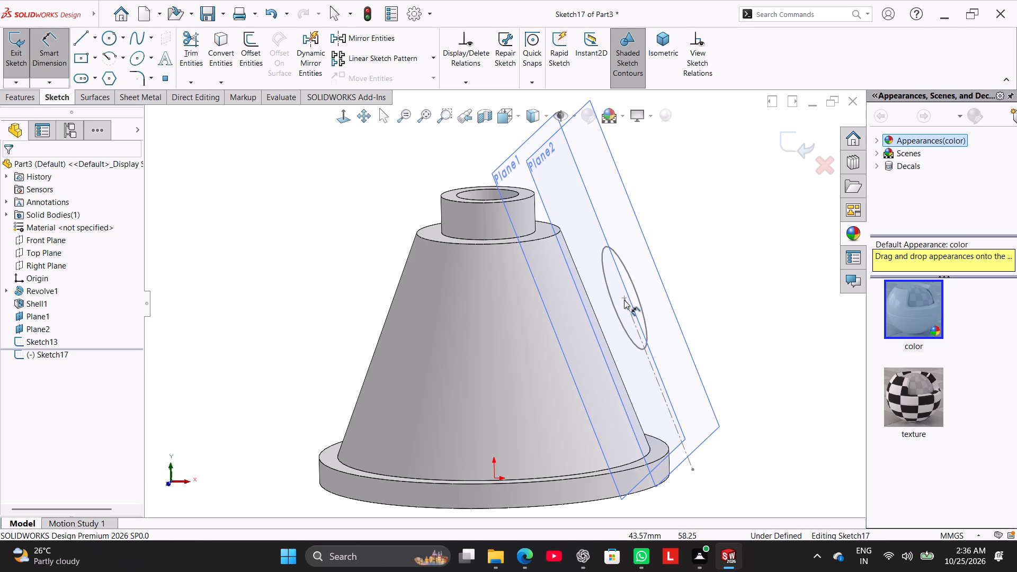
left_click(624, 297)
left_click(591, 500)
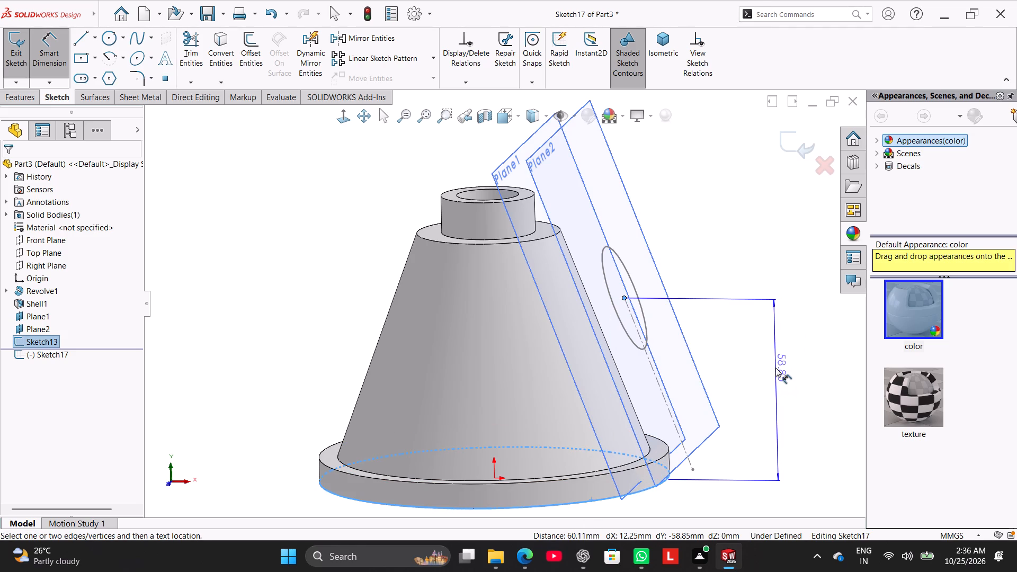
left_click(44, 58)
left_click(16, 58)
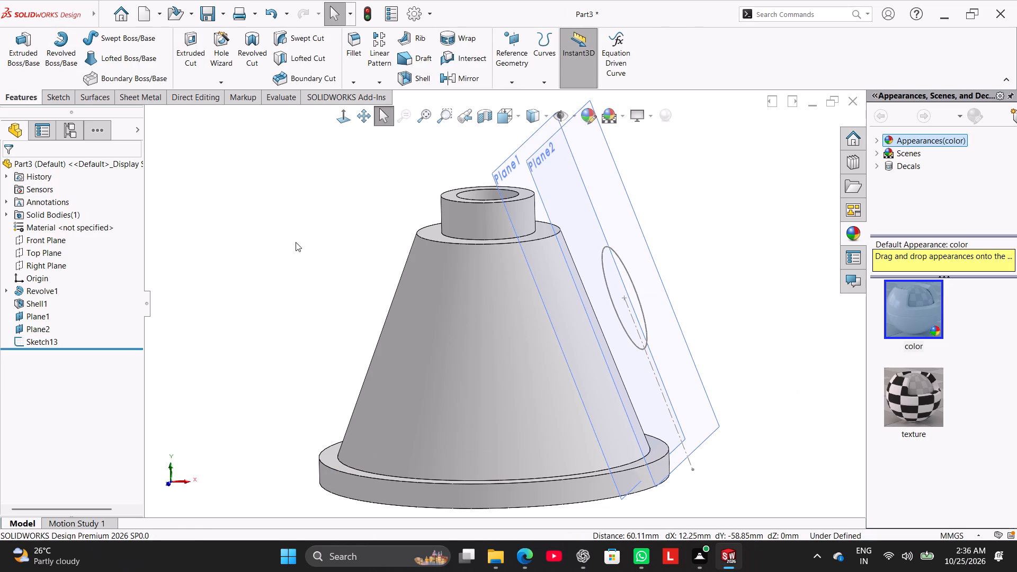
Edit the circle sketch and set the center's distance from the centerline's lower end to 56+0.34 mm, leaving the sketch when done.
middle_click_drag(293, 251, 251, 262)
right_click(46, 341)
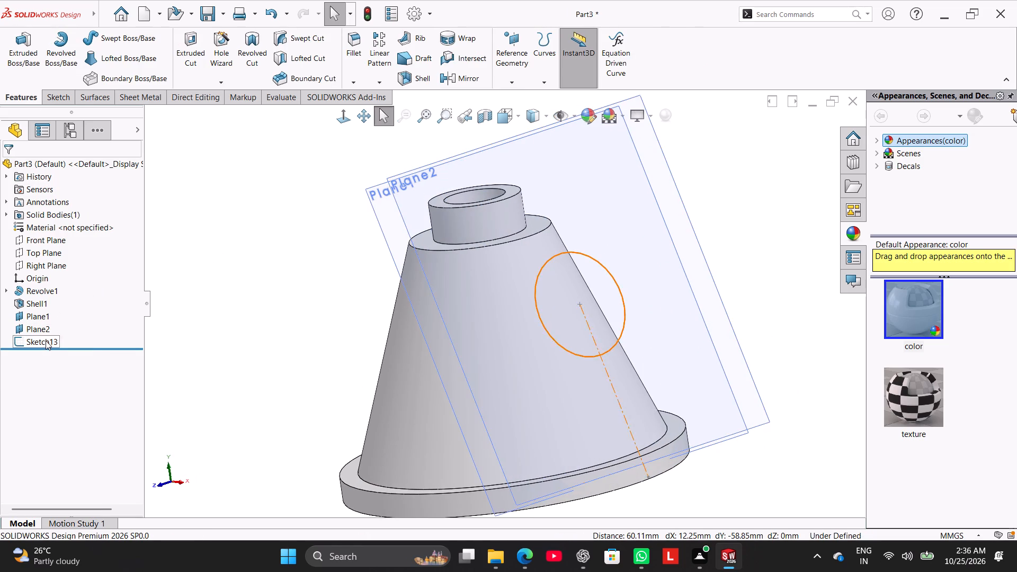
left_click(57, 312)
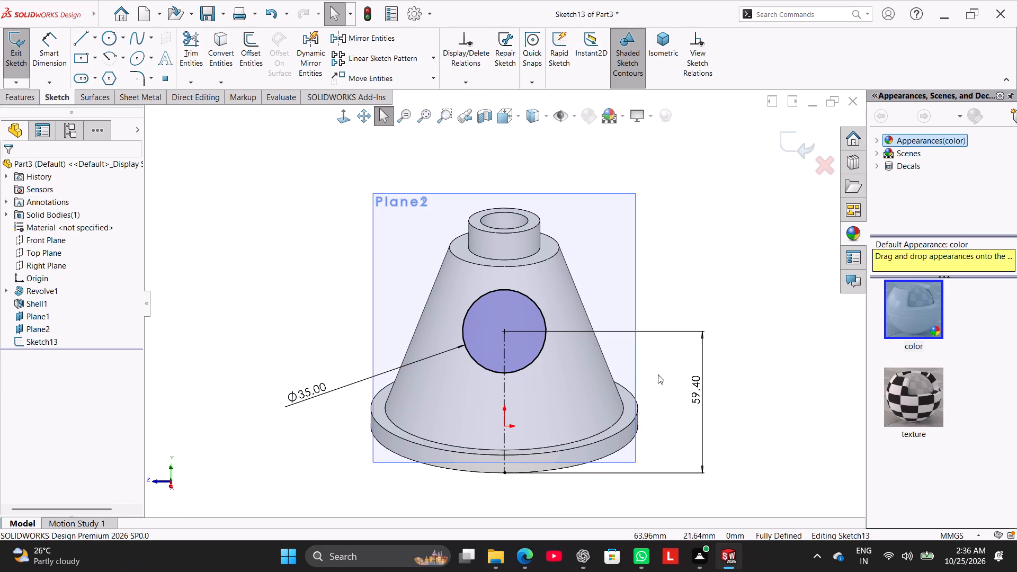
double_click(695, 390)
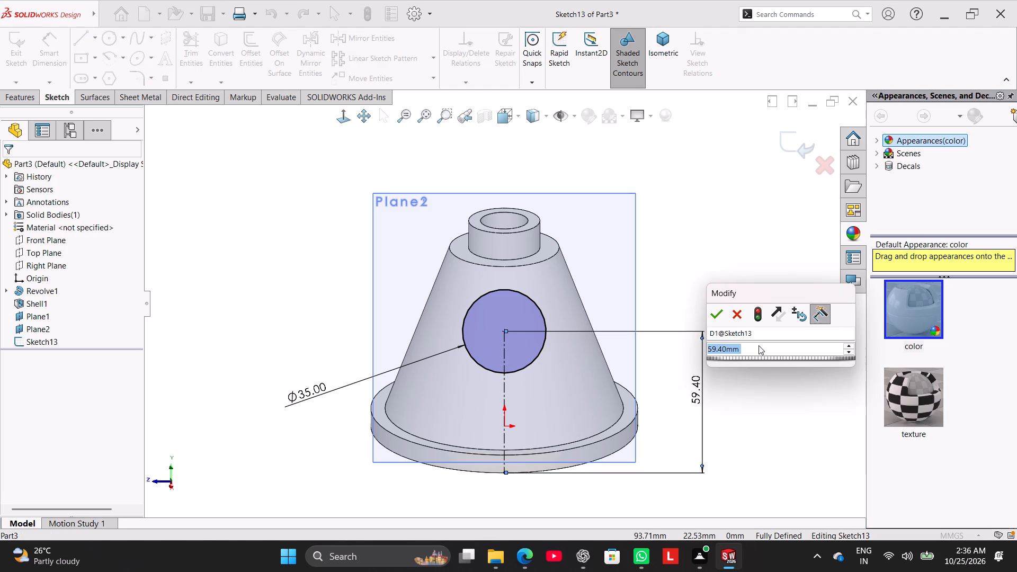
type("56")
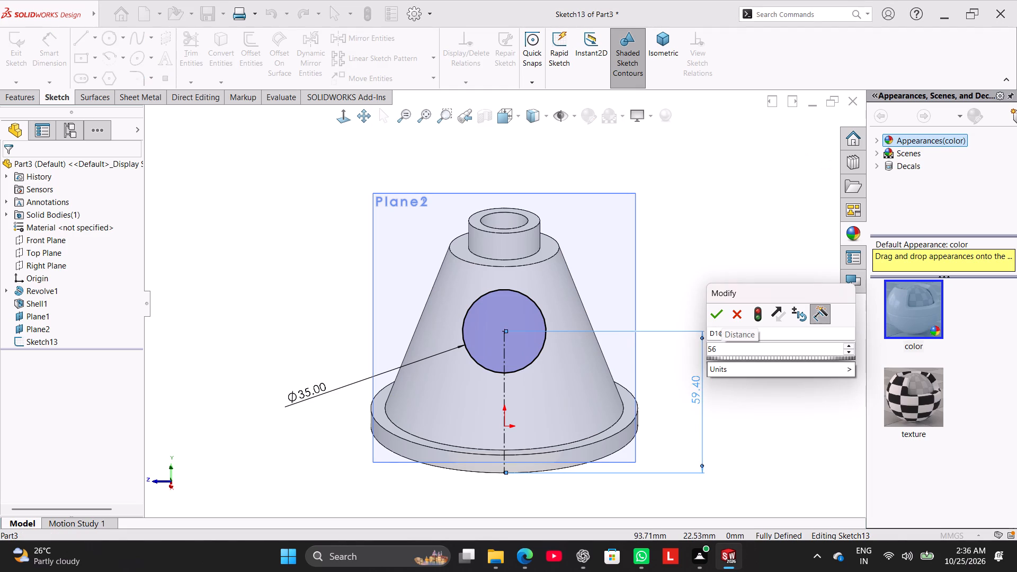
type("+0.34")
key("Return")
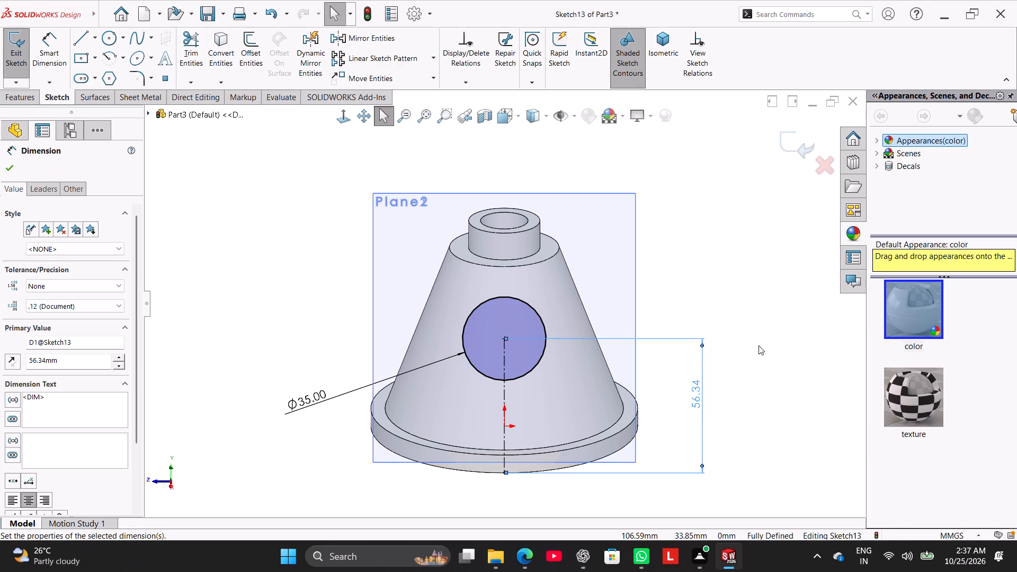
left_click(17, 67)
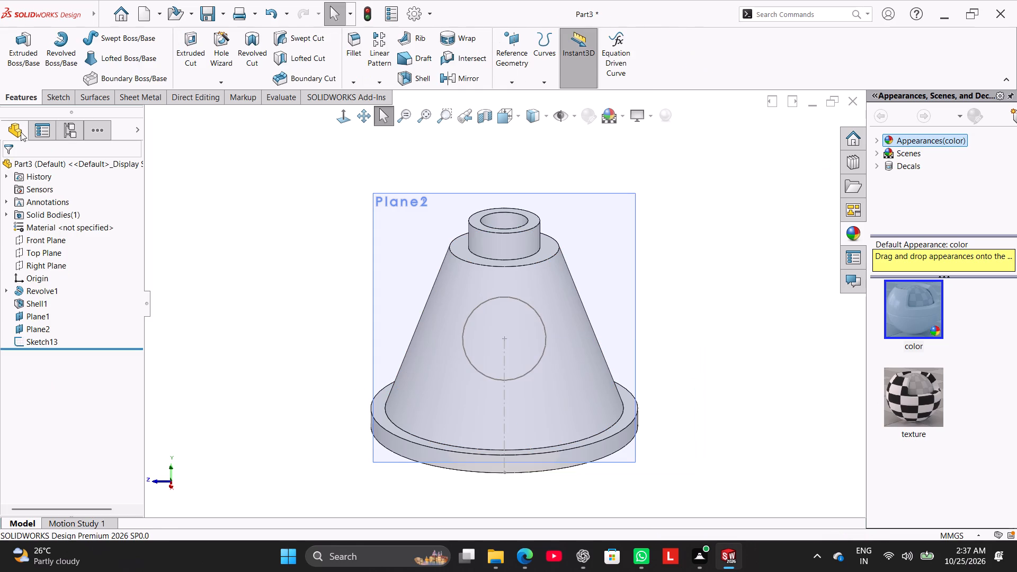
Recheck the circle center's vertical height above the base's bottom edge with a trial dimension in a Front Plane sketch.
left_click(42, 245)
left_click(52, 235)
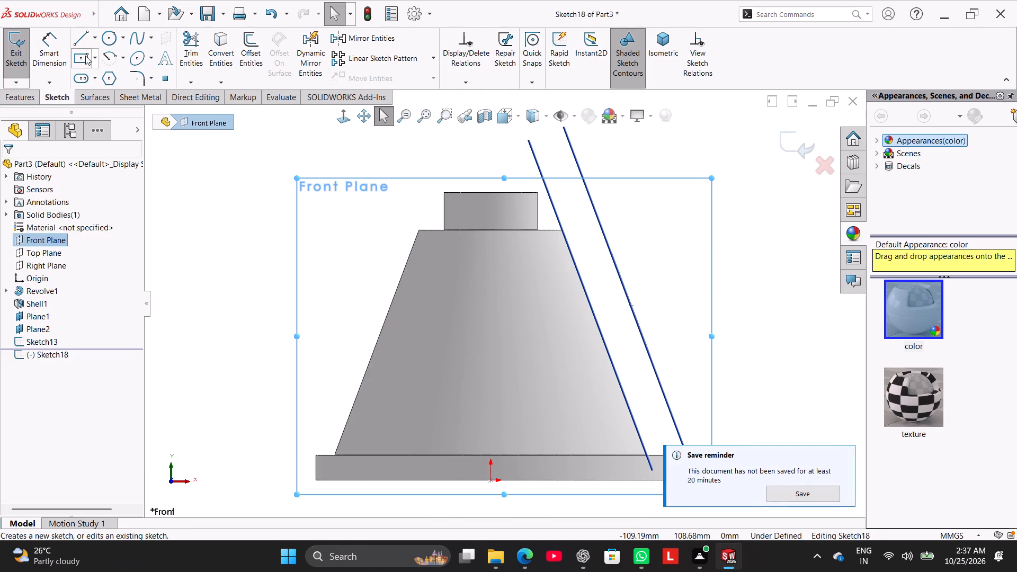
left_click_drag(51, 50, 76, 75)
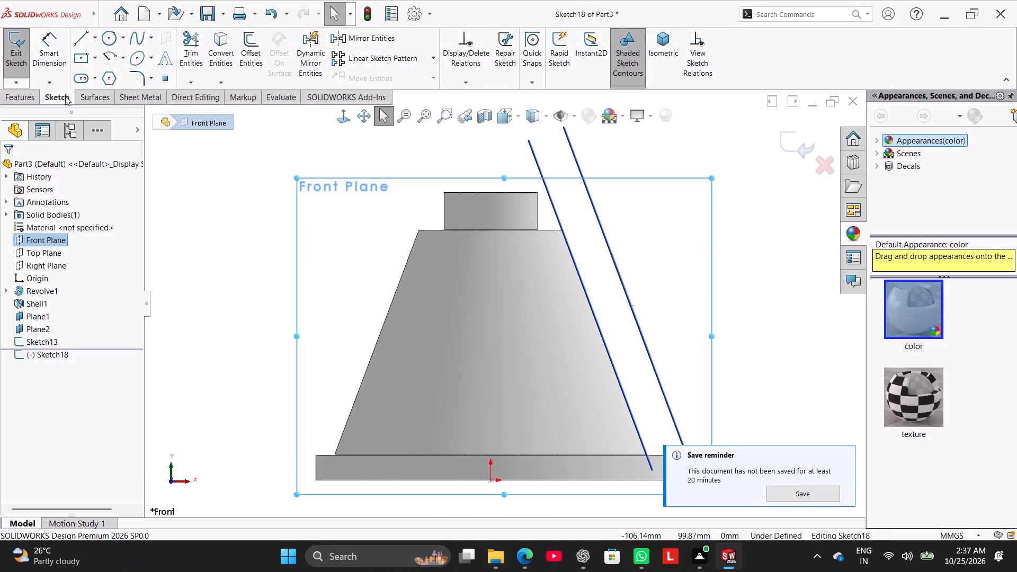
left_click(50, 52)
middle_click_drag(704, 253, 673, 281)
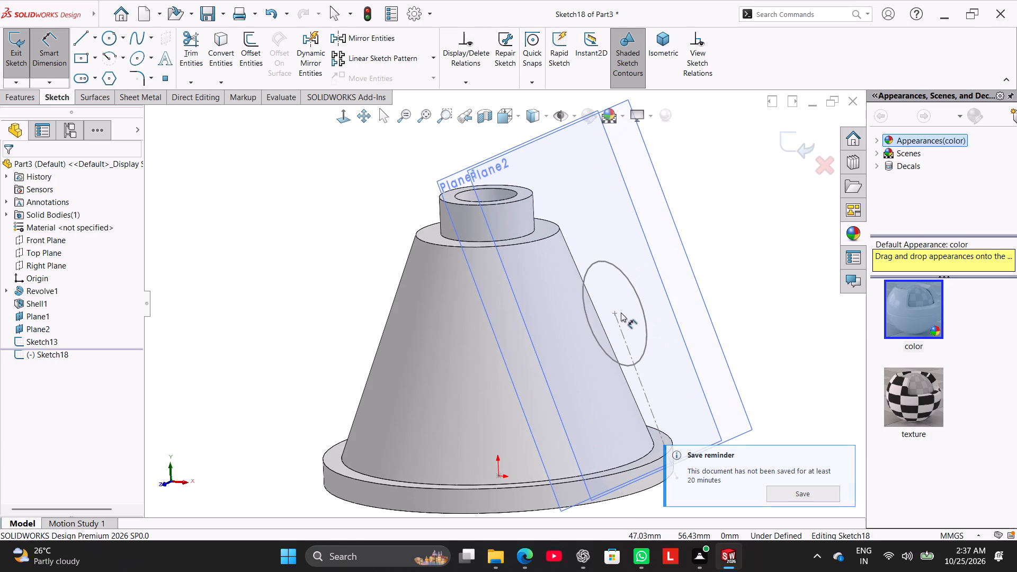
left_click(614, 313)
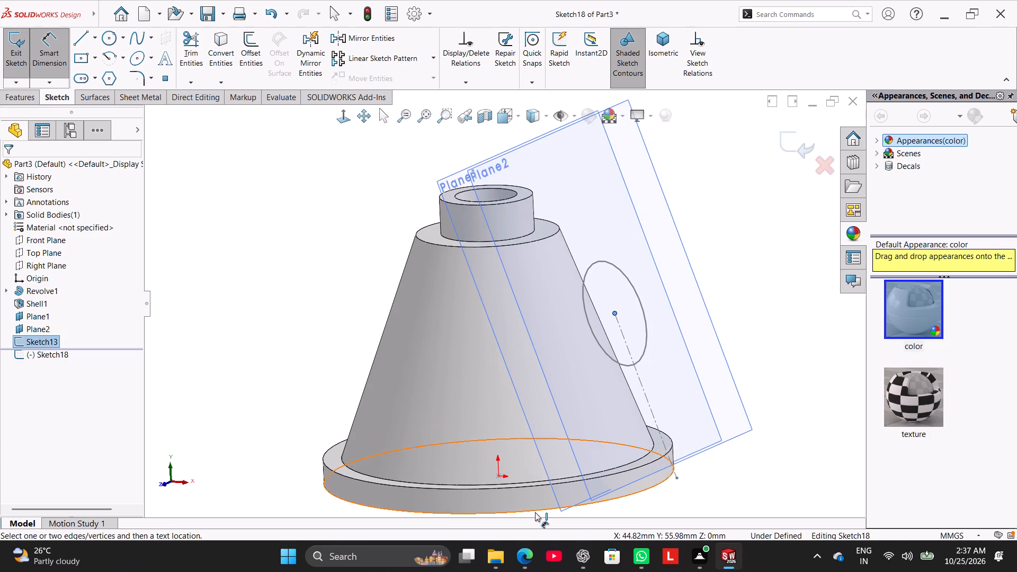
left_click(535, 512)
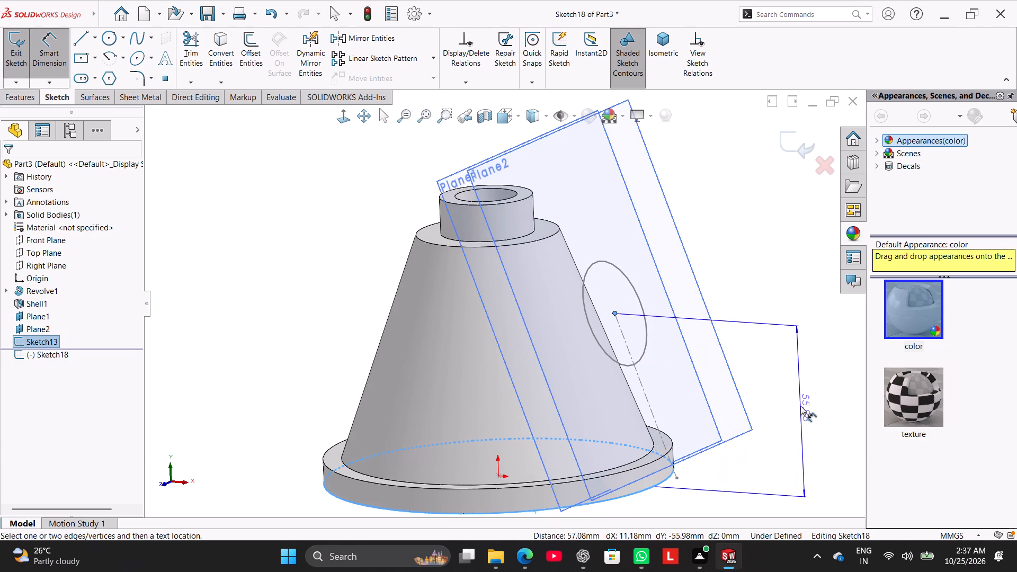
scroll(803, 394, "down", 2)
scroll(803, 389, "up", 2)
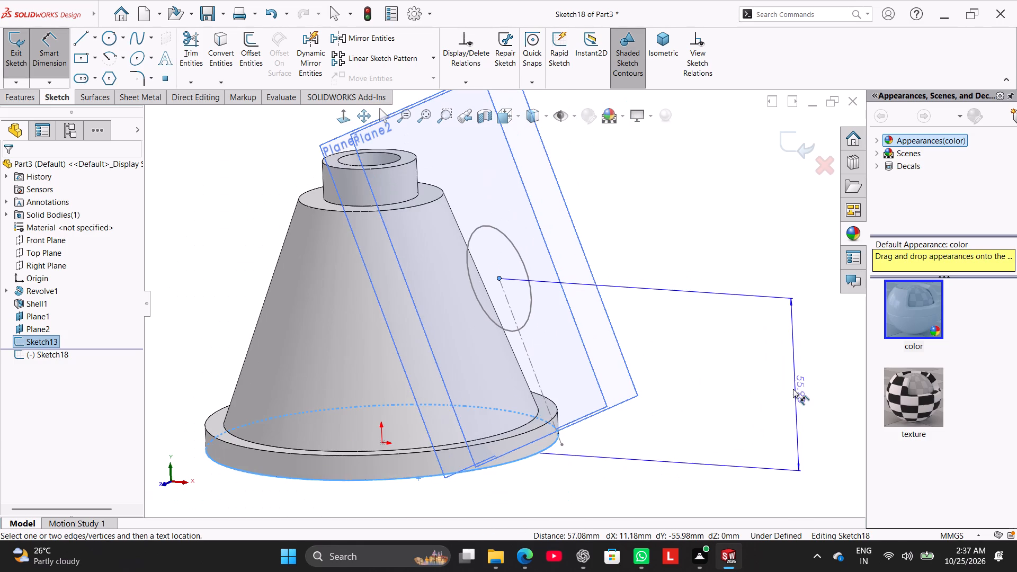
left_click(41, 55)
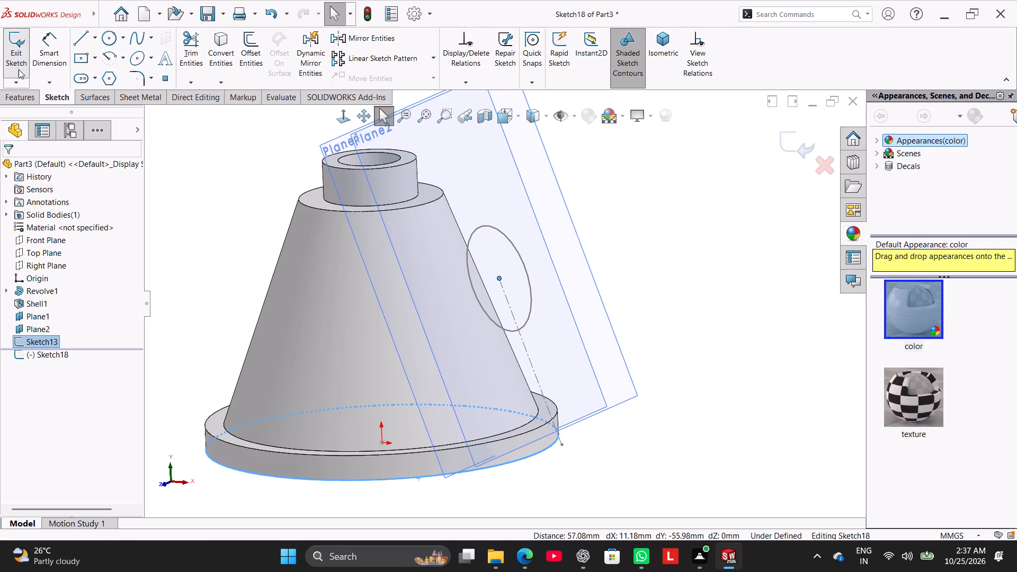
left_click(10, 55)
Edit the circle sketch and set the center's distance from the centerline's lower end to 56.34+0.02 mm, leaving the sketch when done.
right_click(41, 341)
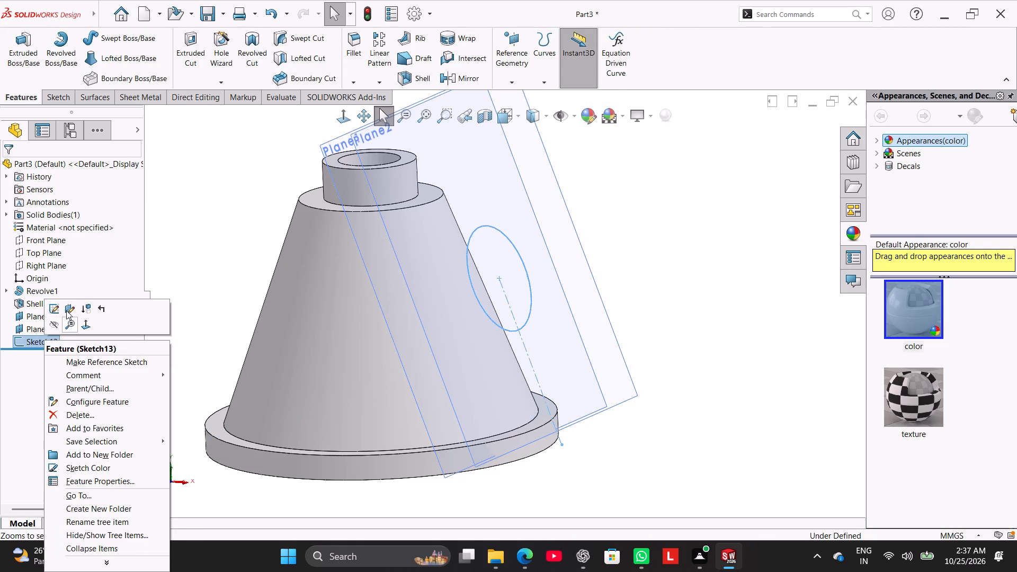
left_click(58, 310)
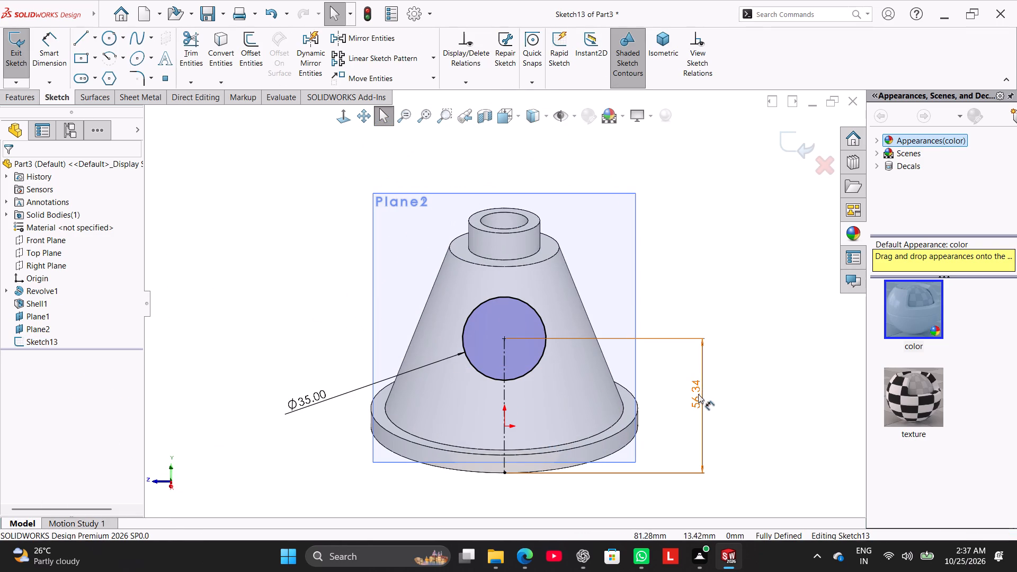
double_click(698, 394)
double_click(751, 348)
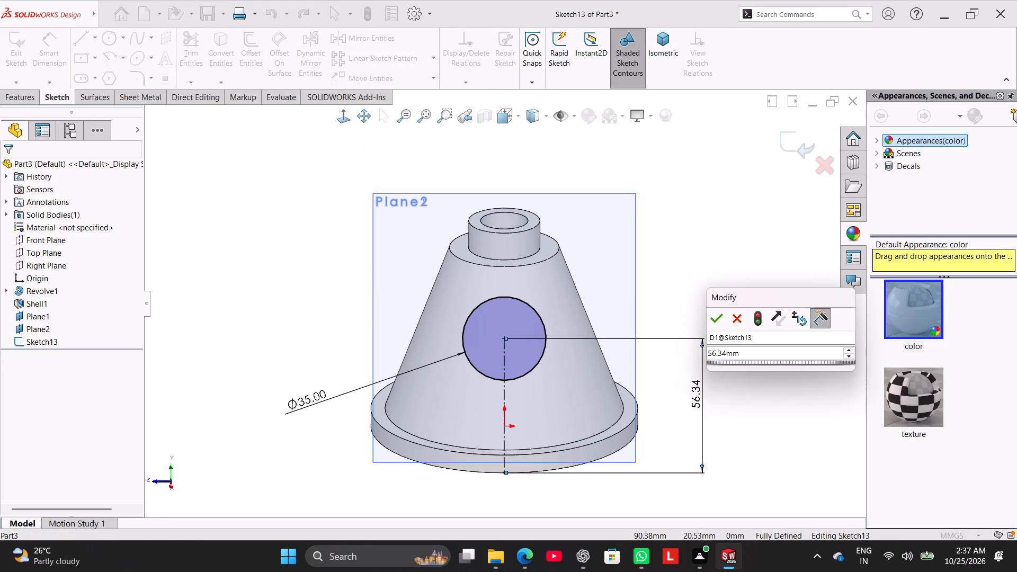
left_click(751, 348)
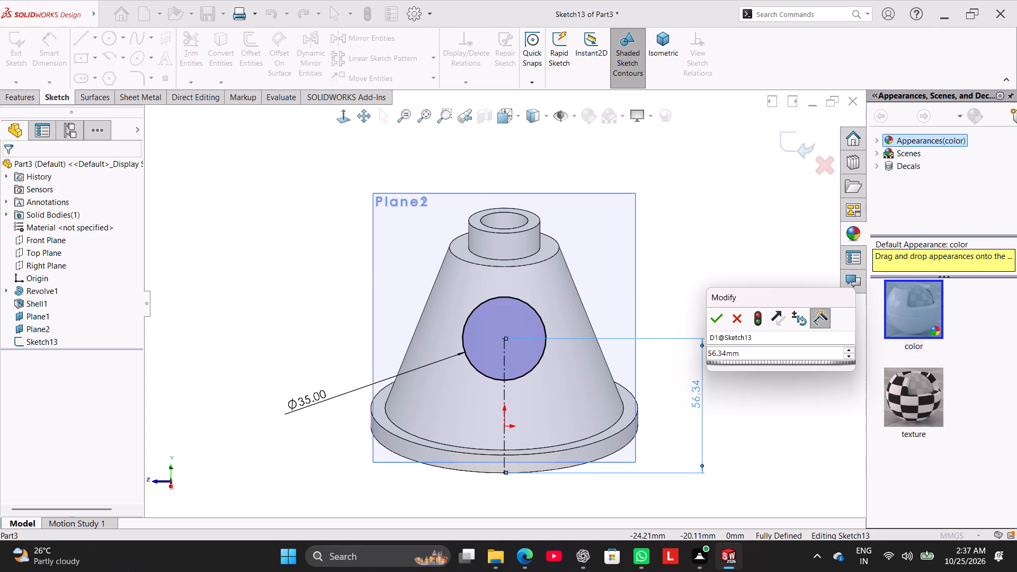
key("BackSpace")
key("BackSpace")
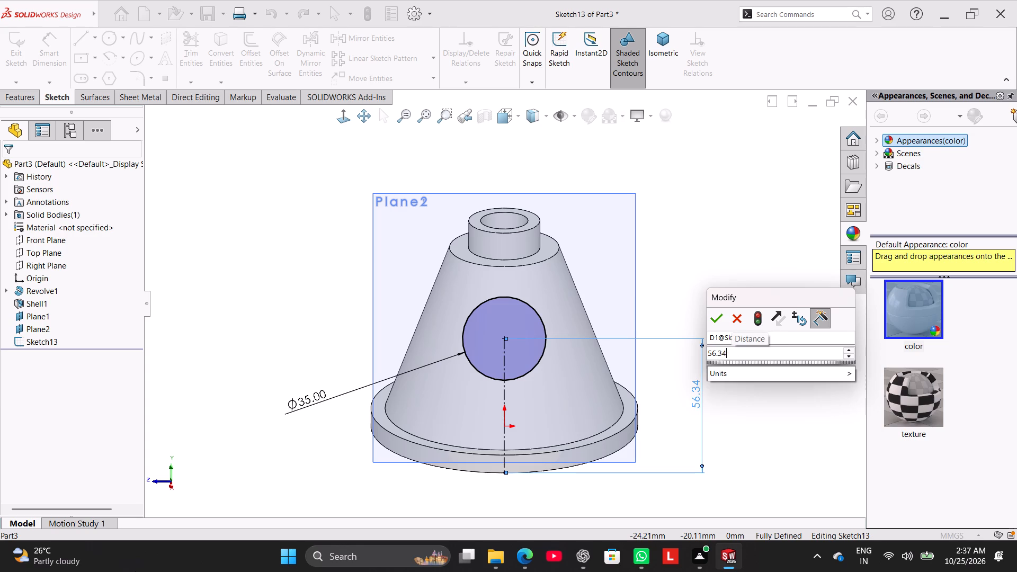
key("plus")
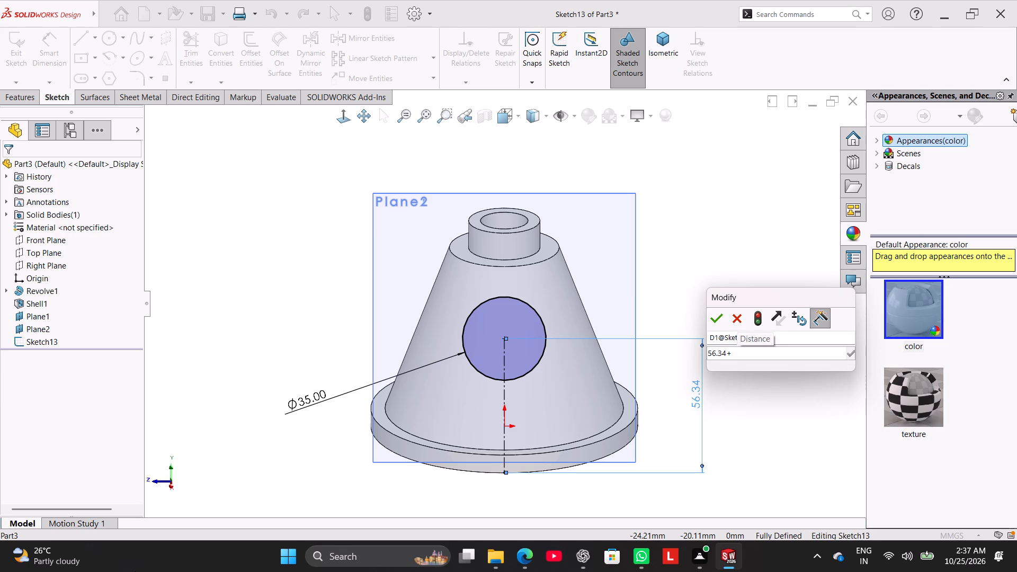
type("0.")
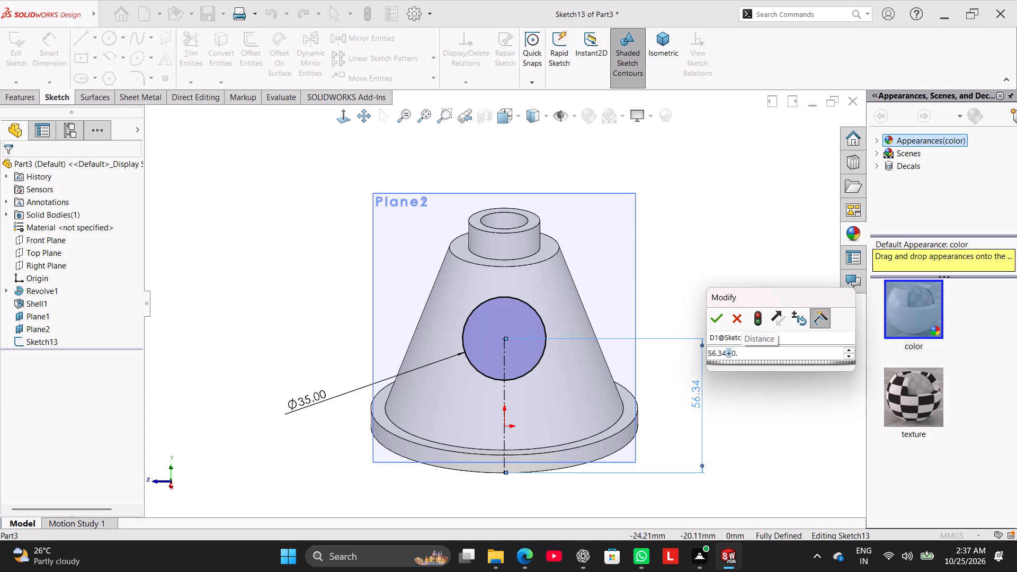
key("0")
key("2")
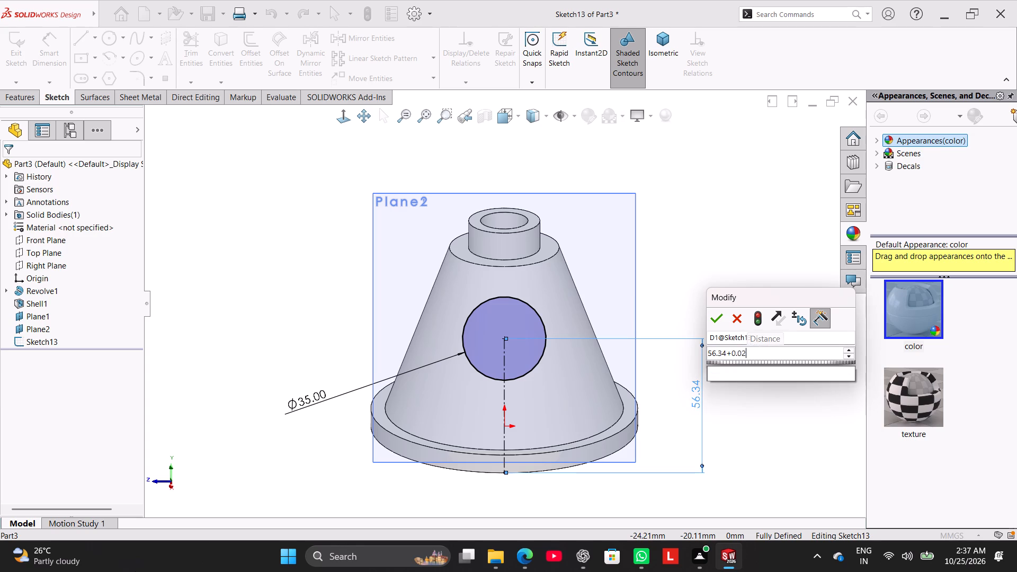
key("Return")
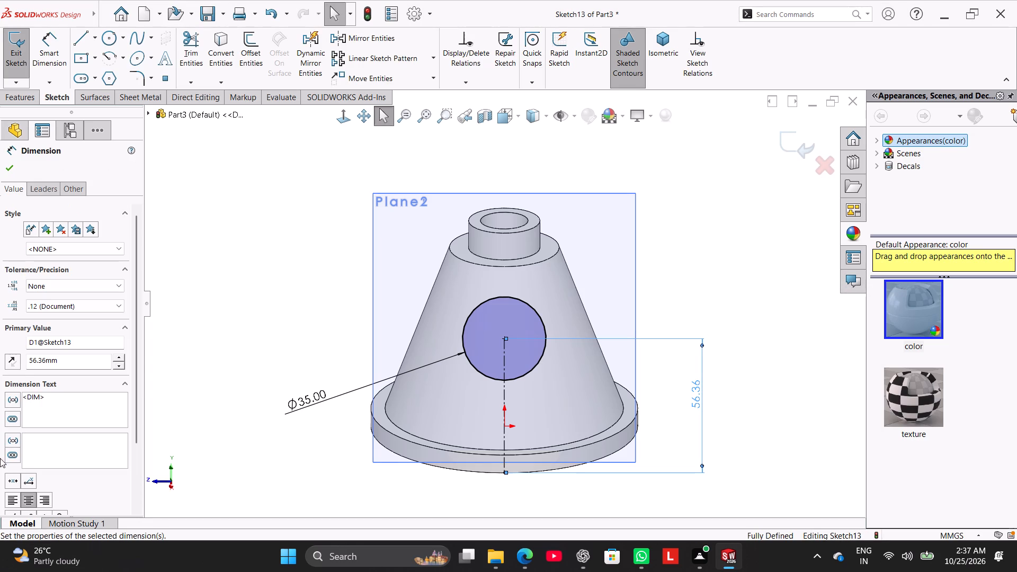
left_click(10, 59)
Dimension the circle center's vertical height from the base's bottom edge in a new Front Plane sketch.
left_click(40, 238)
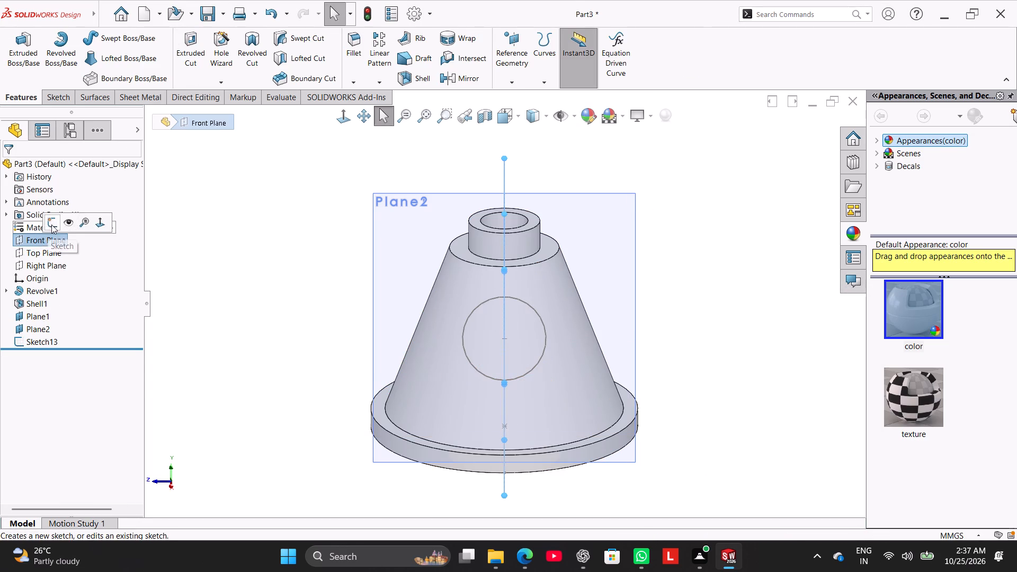
left_click(52, 224)
left_click(59, 60)
middle_click_drag(777, 339, 748, 370)
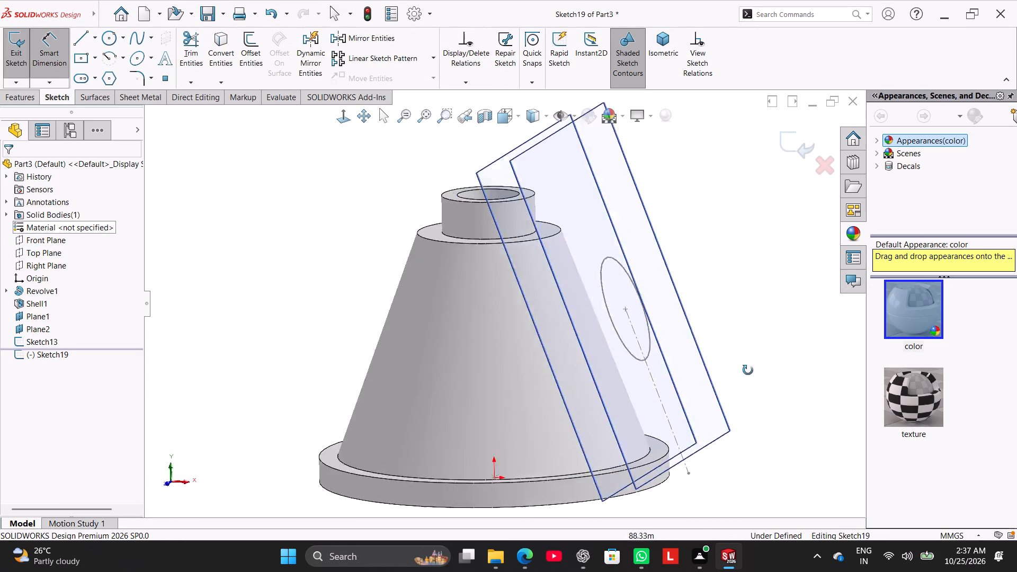
middle_click_drag(748, 370, 720, 380)
left_click(579, 317)
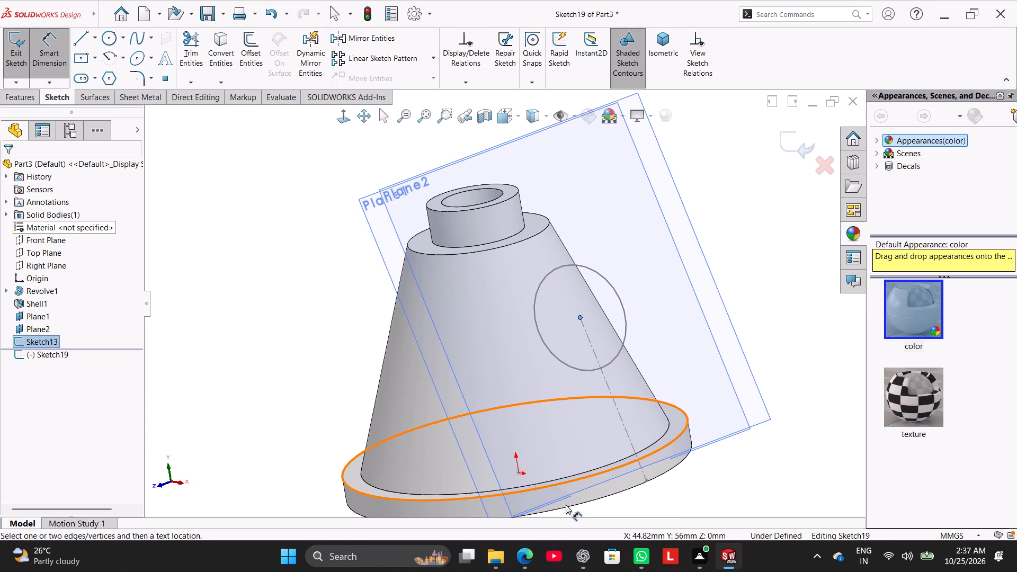
left_click(573, 505)
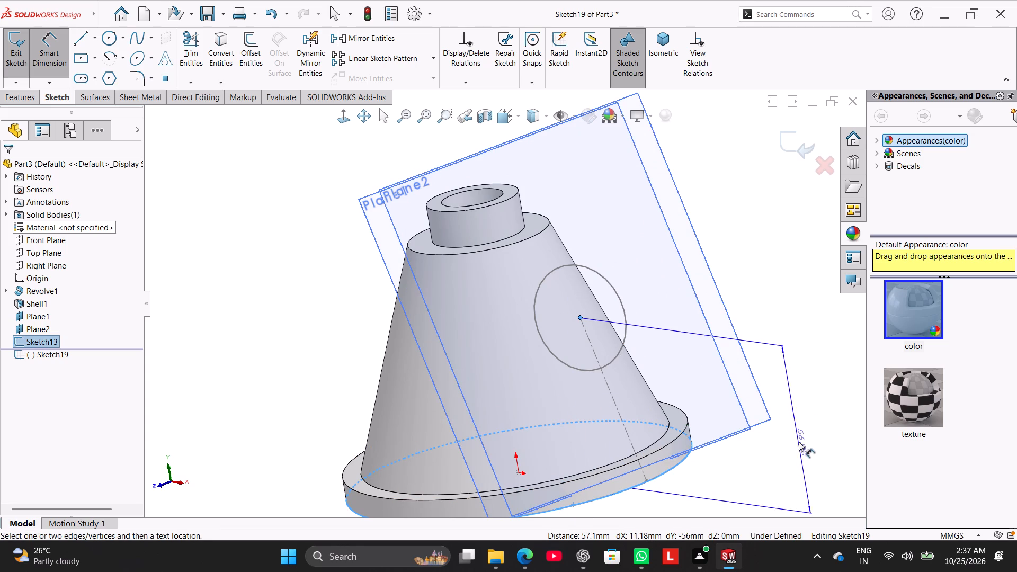
left_click(804, 425)
left_click(595, 280)
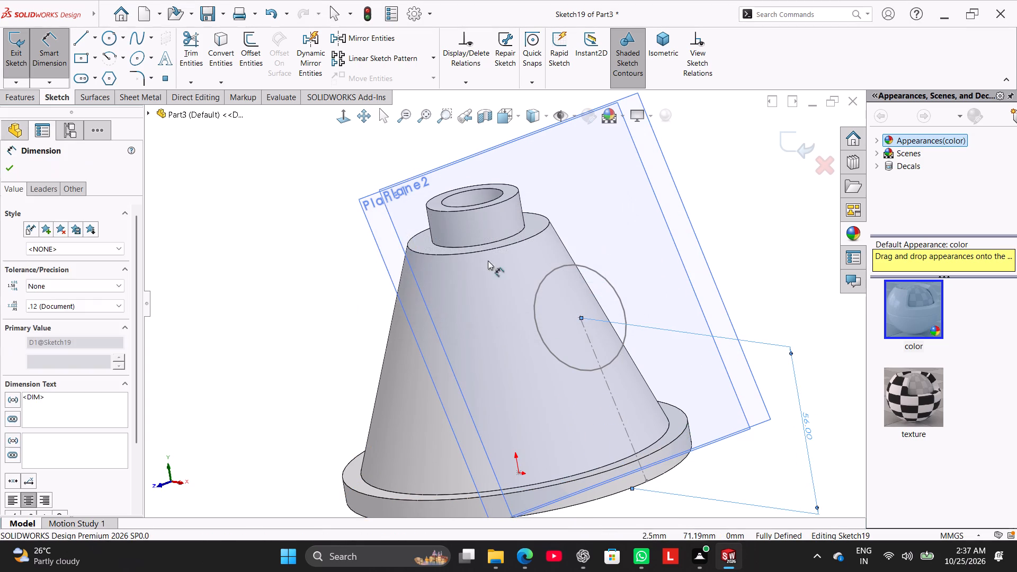
left_click(304, 244)
right_click(208, 208)
left_click(231, 238)
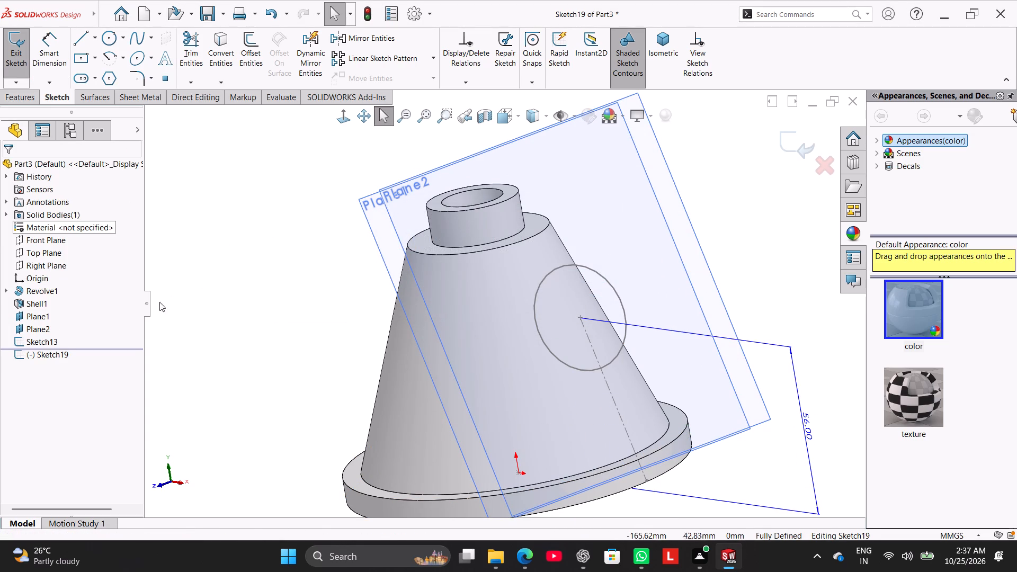
Hide Plane2 and Plane1, and leave the sketch.
right_click(44, 328)
left_click(68, 310)
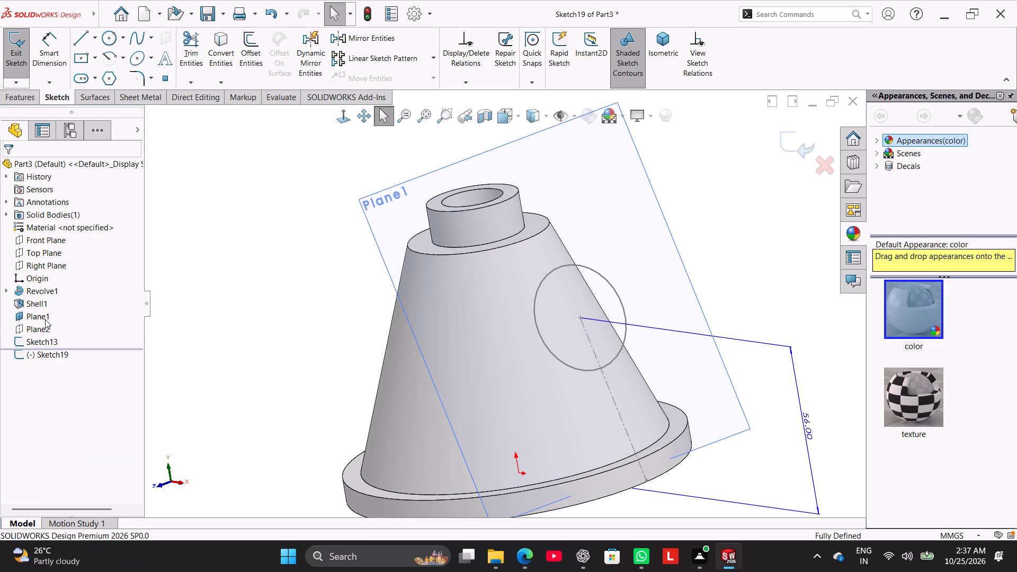
right_click(42, 318)
left_click(69, 298)
left_click(241, 285)
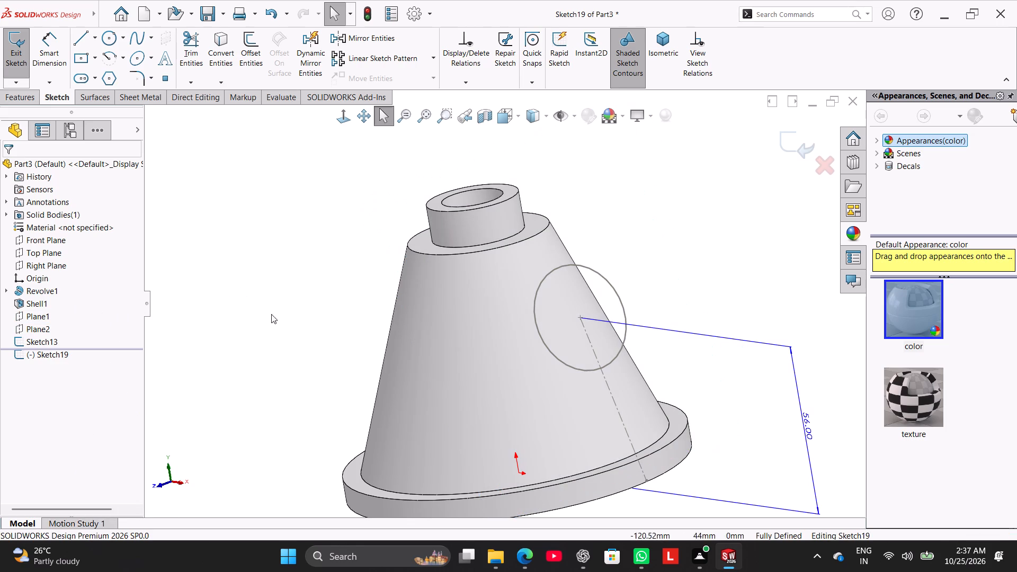
left_click(16, 70)
left_click(264, 267)
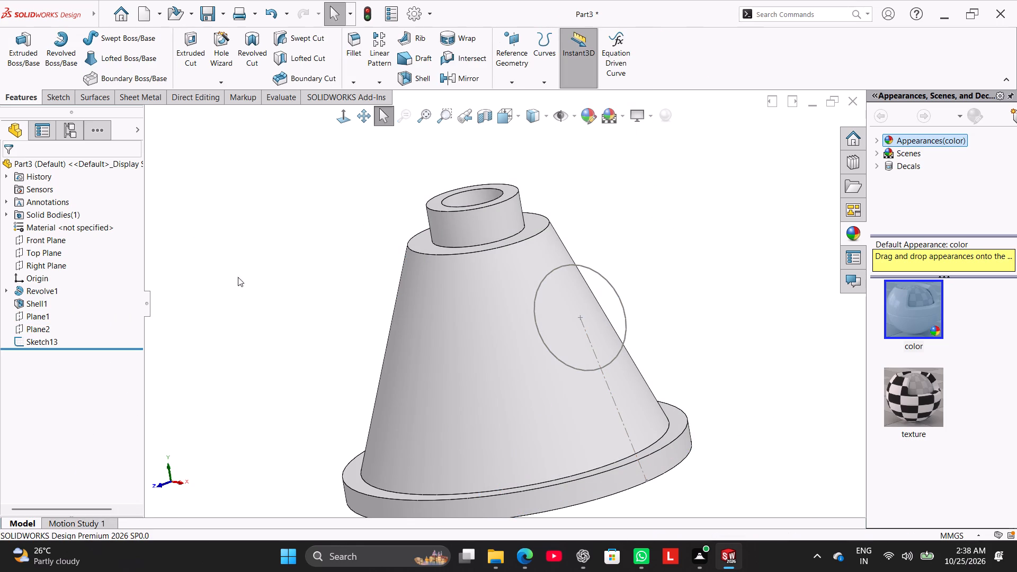
Set up a boss extrude of the 35 mm circle, reversed toward the cone wall with the Up To Next end condition.
left_click(18, 68)
left_click(537, 329)
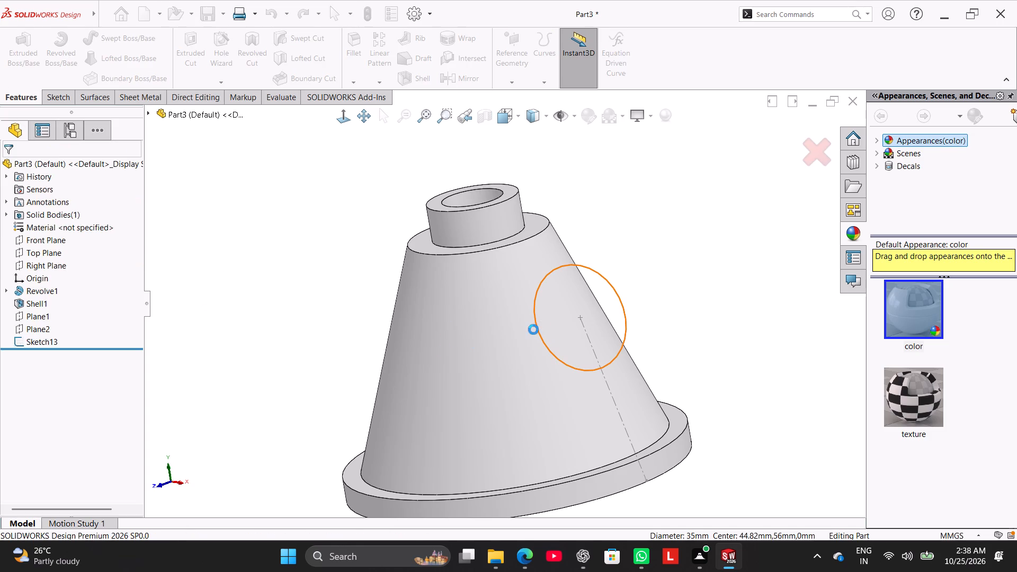
left_click(73, 242)
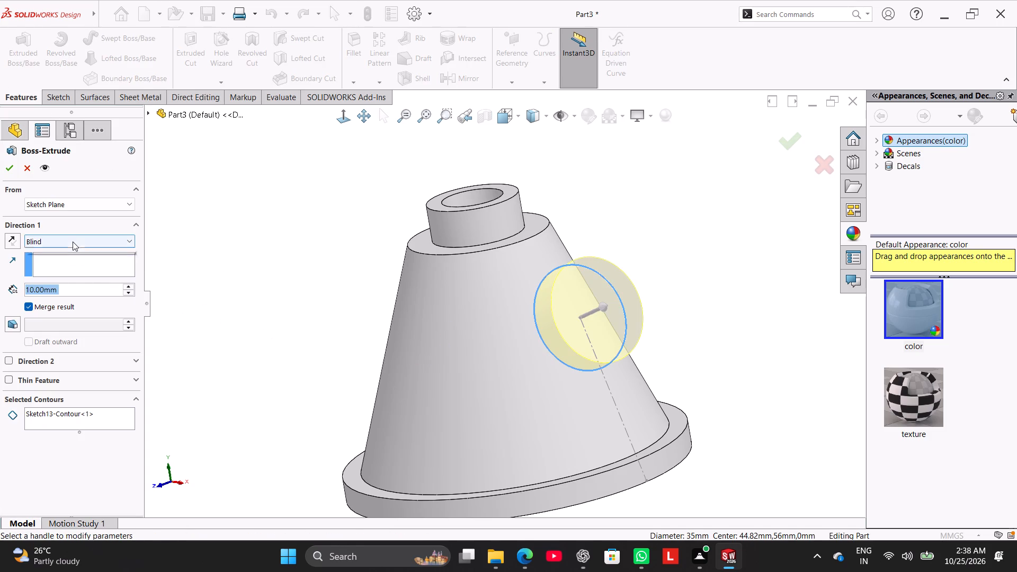
left_click(15, 237)
left_click(16, 243)
left_click(38, 243)
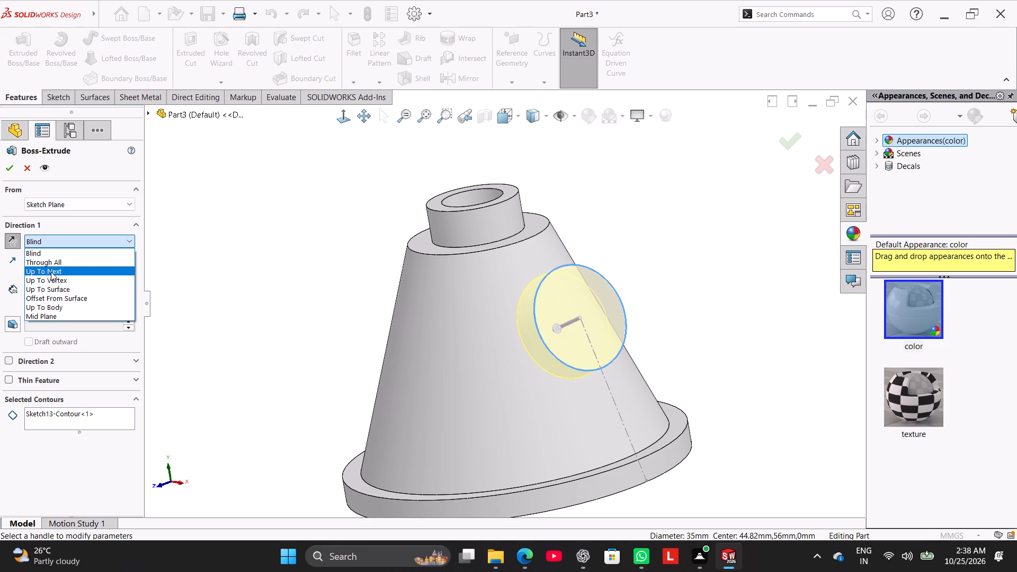
left_click(52, 270)
middle_click_drag(201, 331, 260, 358)
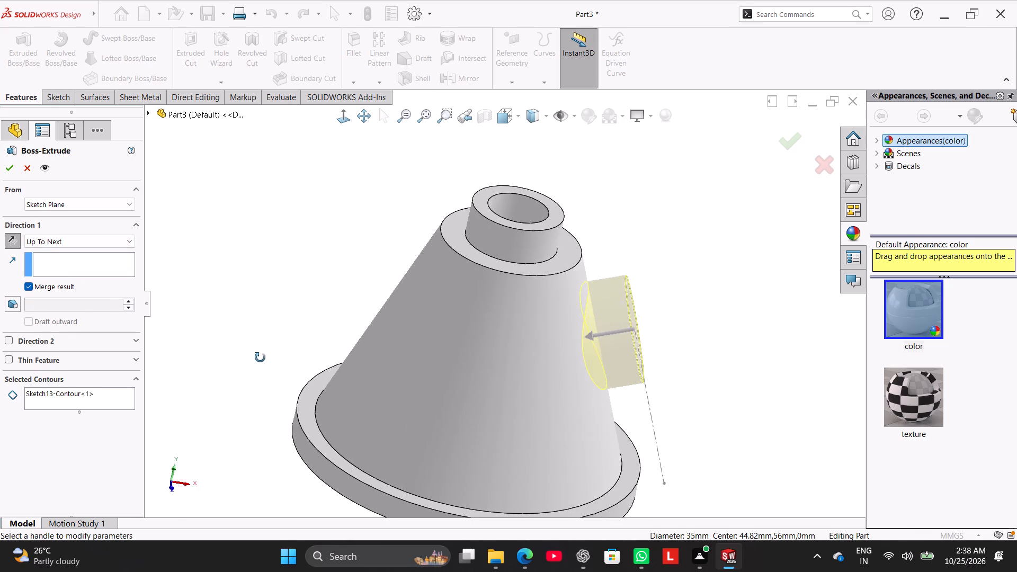
middle_click_drag(260, 358, 243, 351)
Add a 30° draft to the boss extrusion and make it draft outward.
left_click(17, 303)
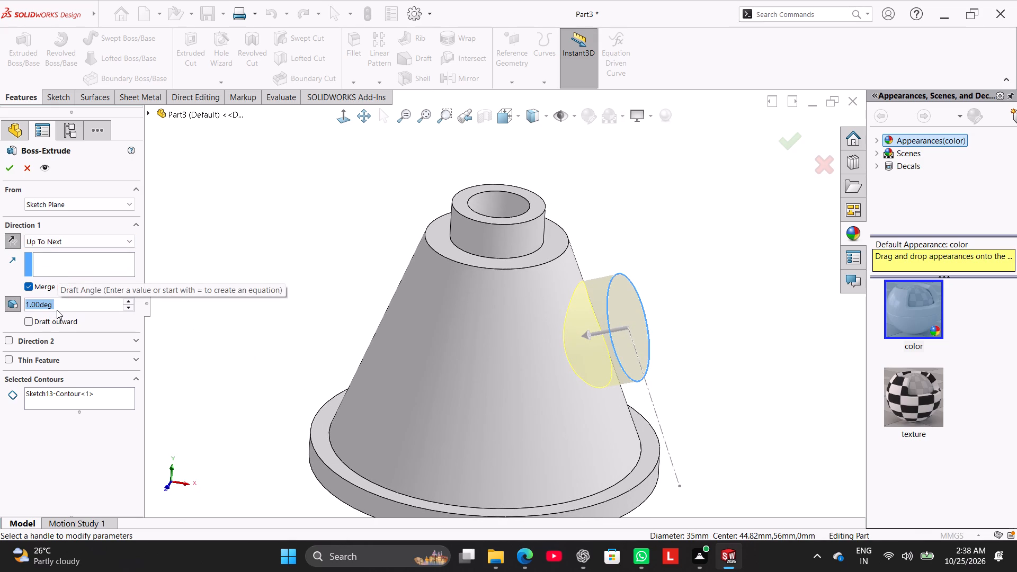
type("30")
key("Return")
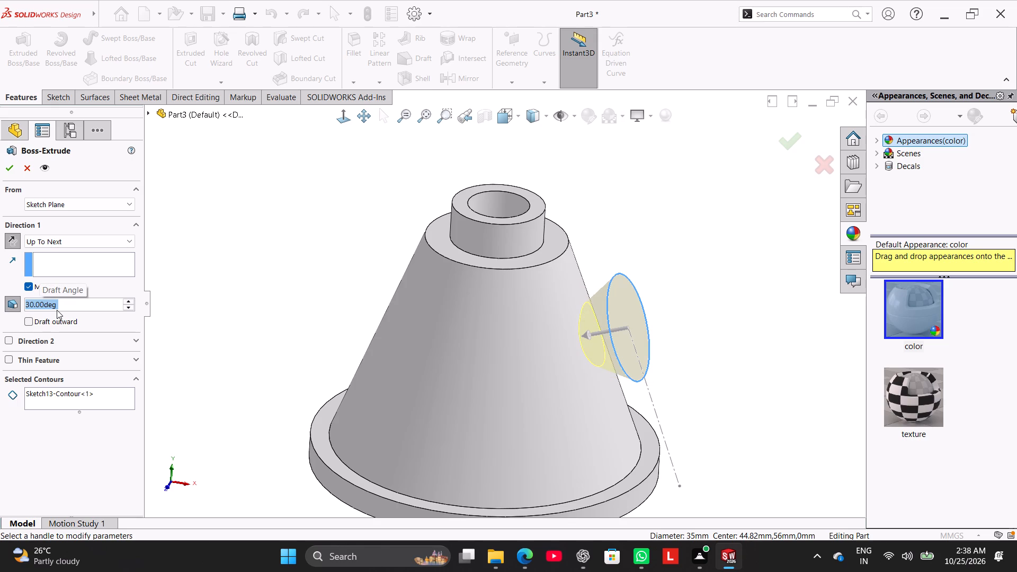
left_click(30, 320)
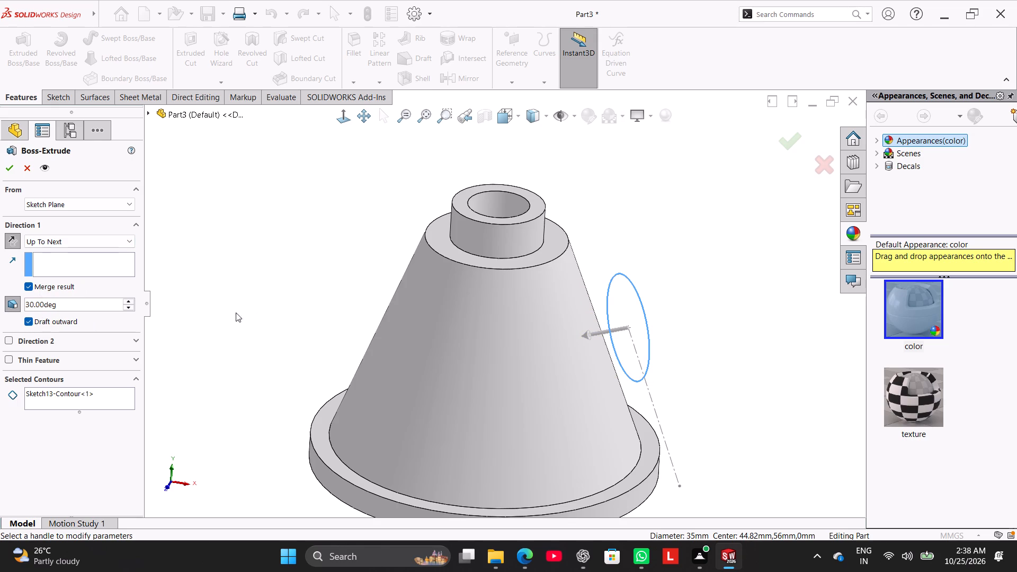
middle_click_drag(268, 321, 283, 298)
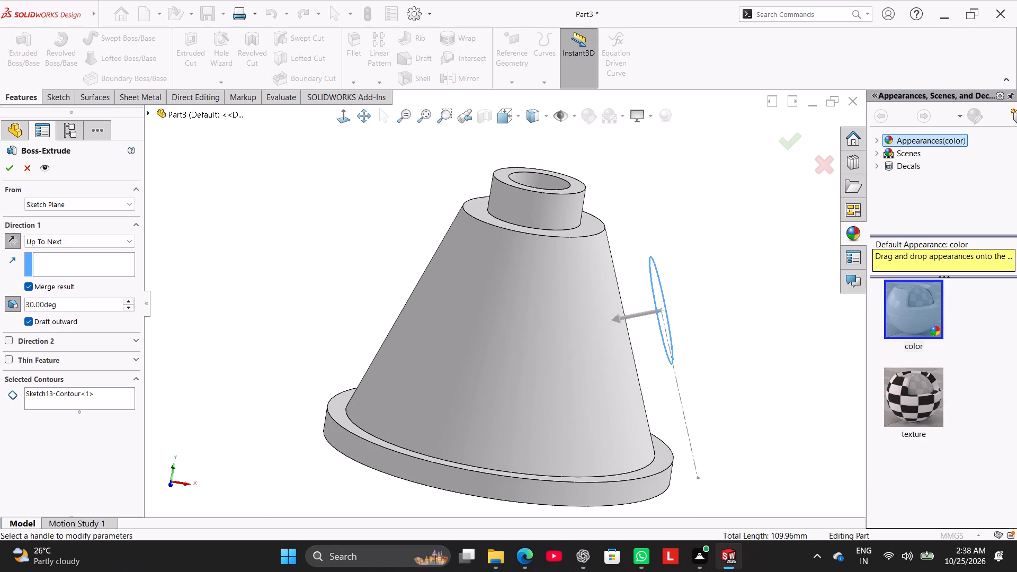
Set the boss extrusion's outward draft angle to 10° and finish the feature.
double_click(75, 303)
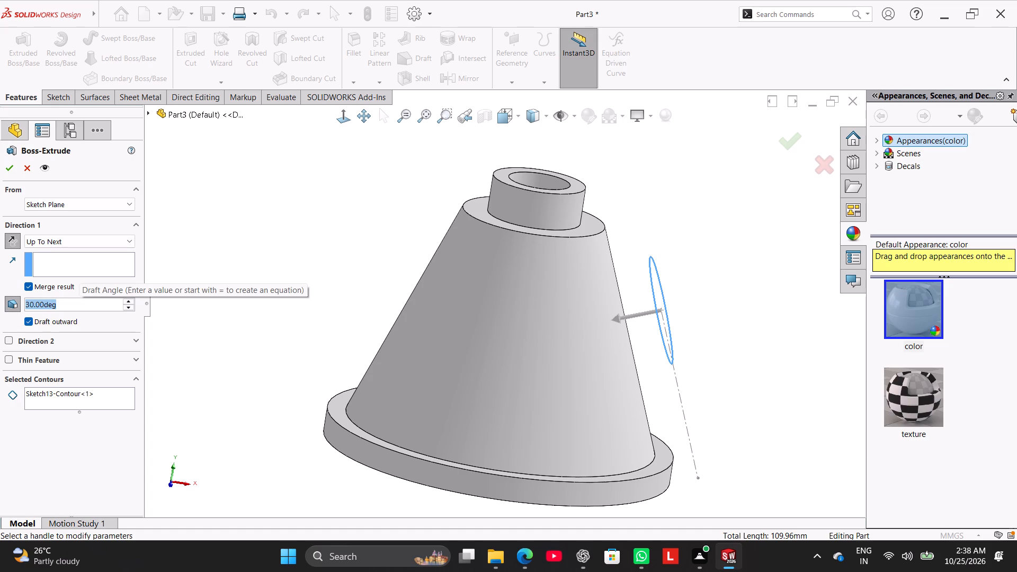
type("10")
key("Return")
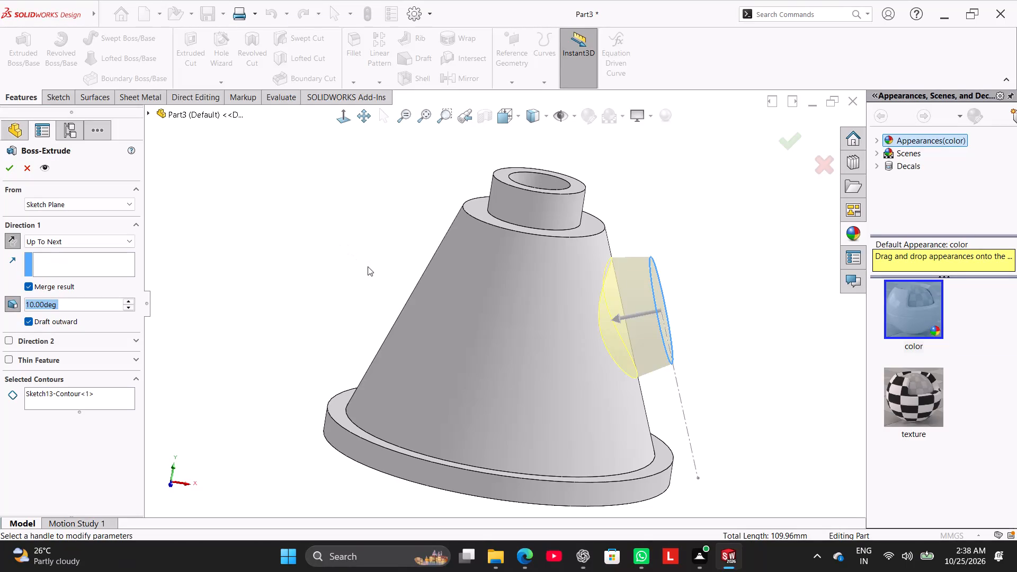
left_click(13, 166)
left_click(286, 250)
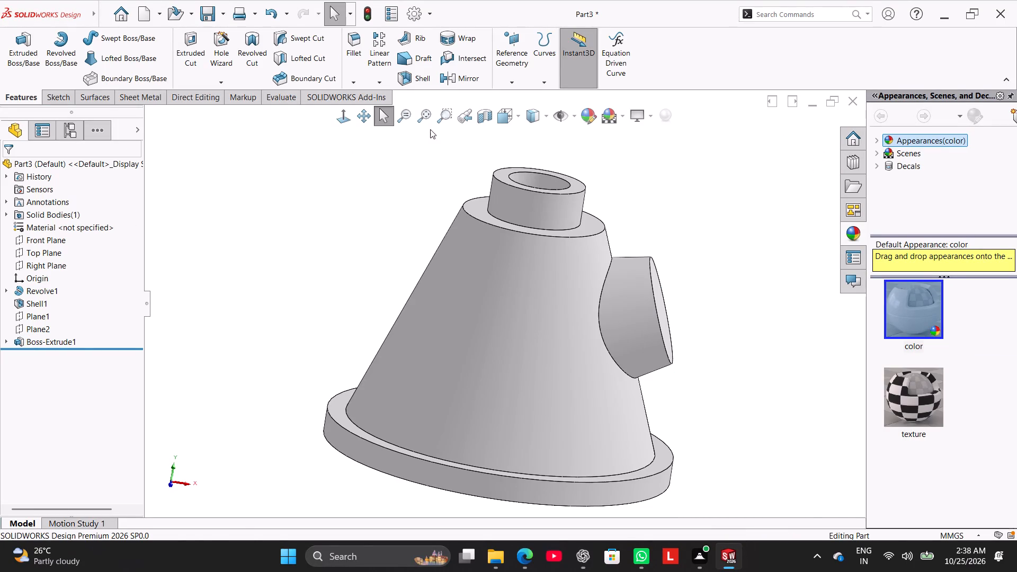
Section the part along the Front Plane and view the cut face-on to examine the boss and wall.
left_click(484, 114)
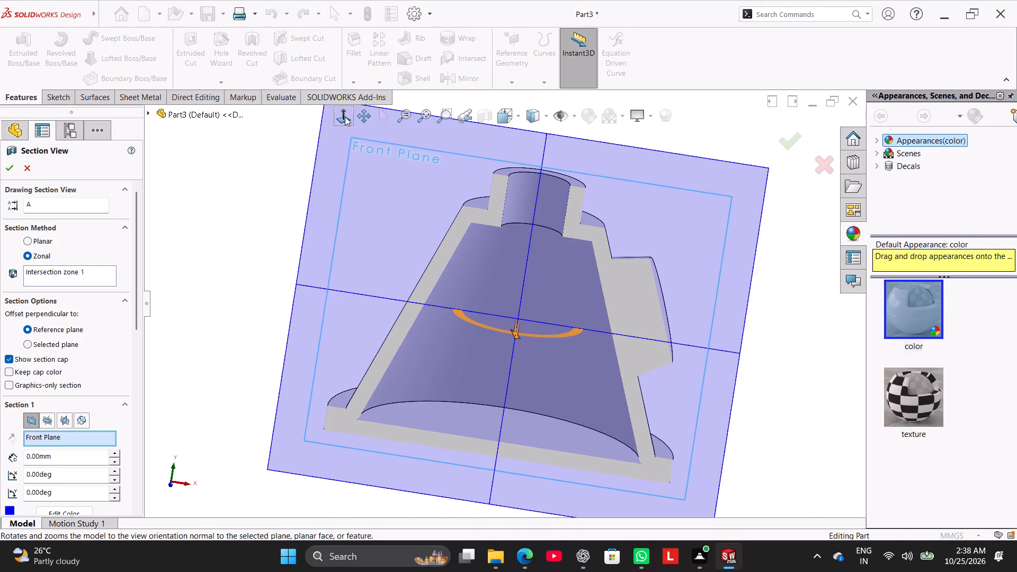
left_click(345, 117)
left_click(273, 221)
left_click(10, 167)
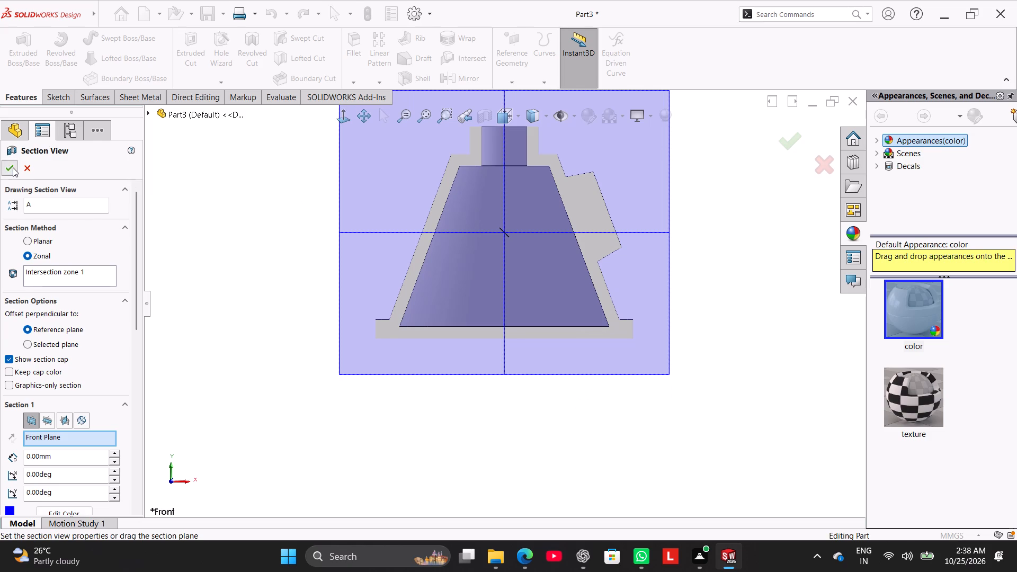
left_click(202, 207)
scroll(634, 161, "down", 2)
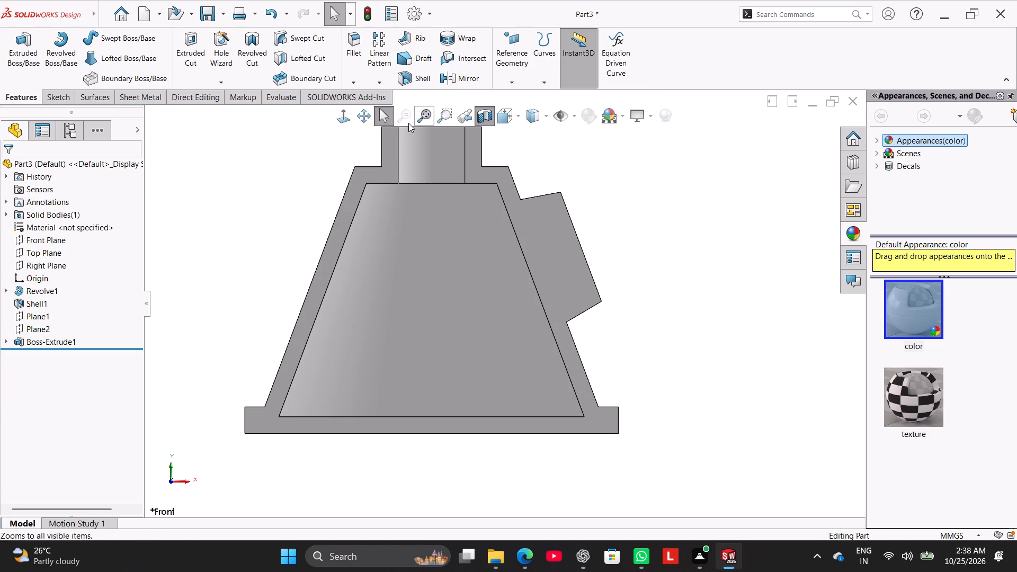
Turn off the section view.
left_click(64, 96)
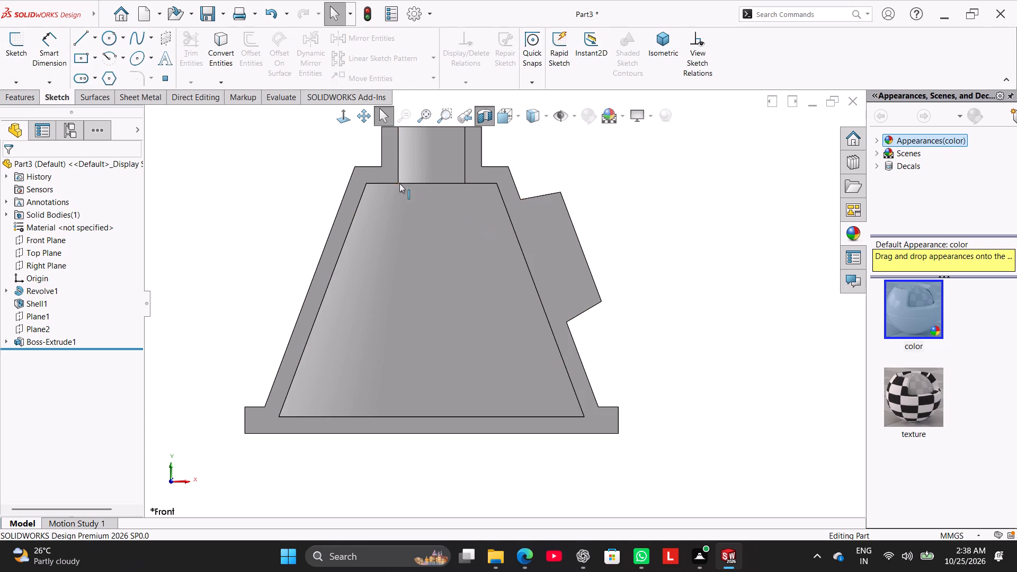
left_click(42, 53)
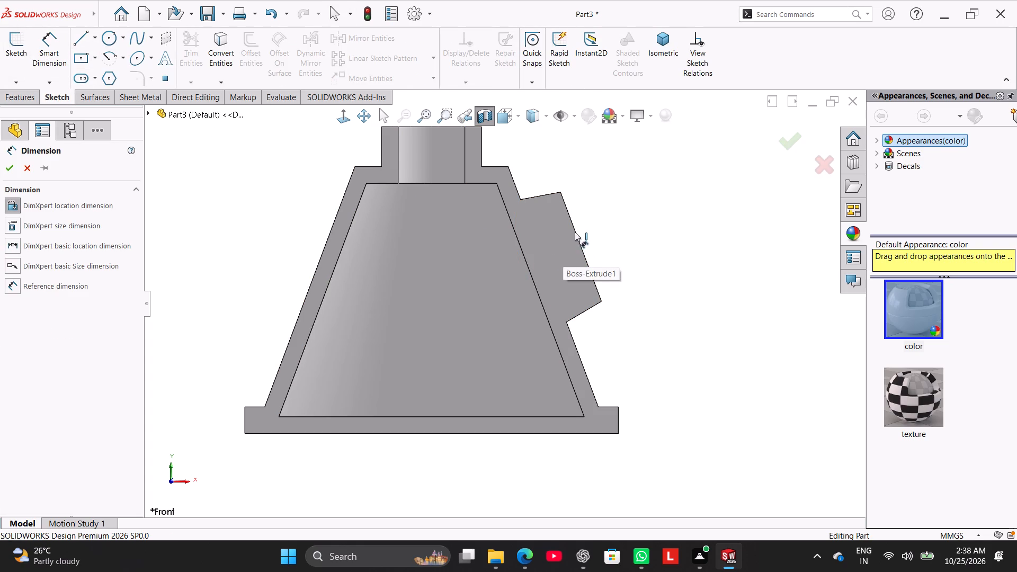
right_click(667, 184)
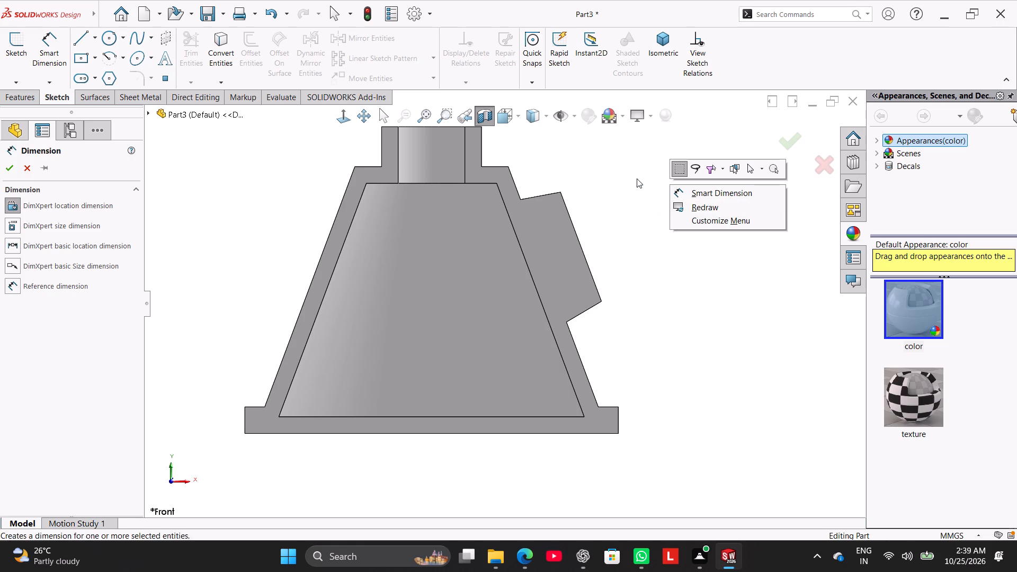
left_click(637, 178)
middle_click_drag(633, 228, 578, 265)
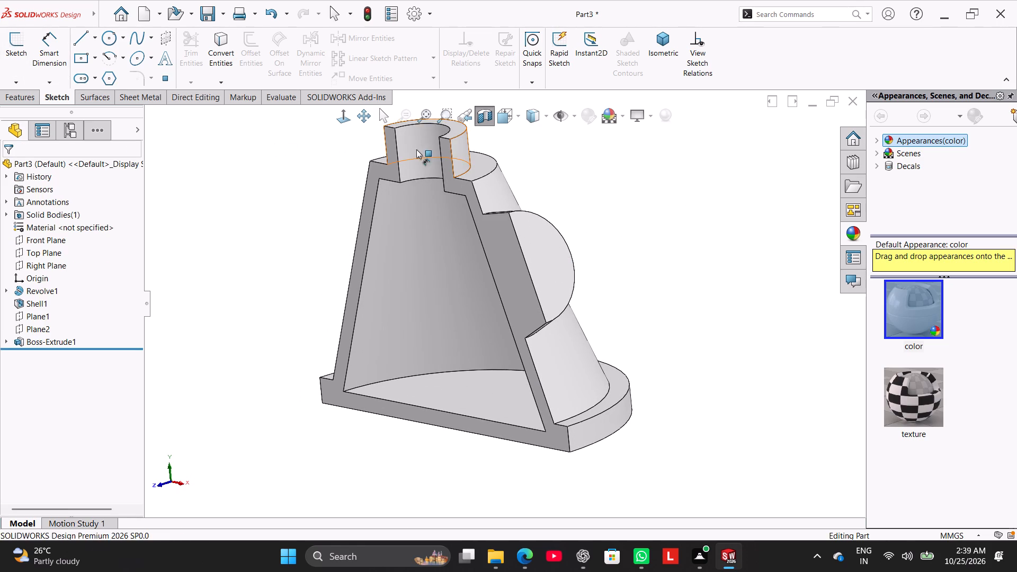
left_click(490, 111)
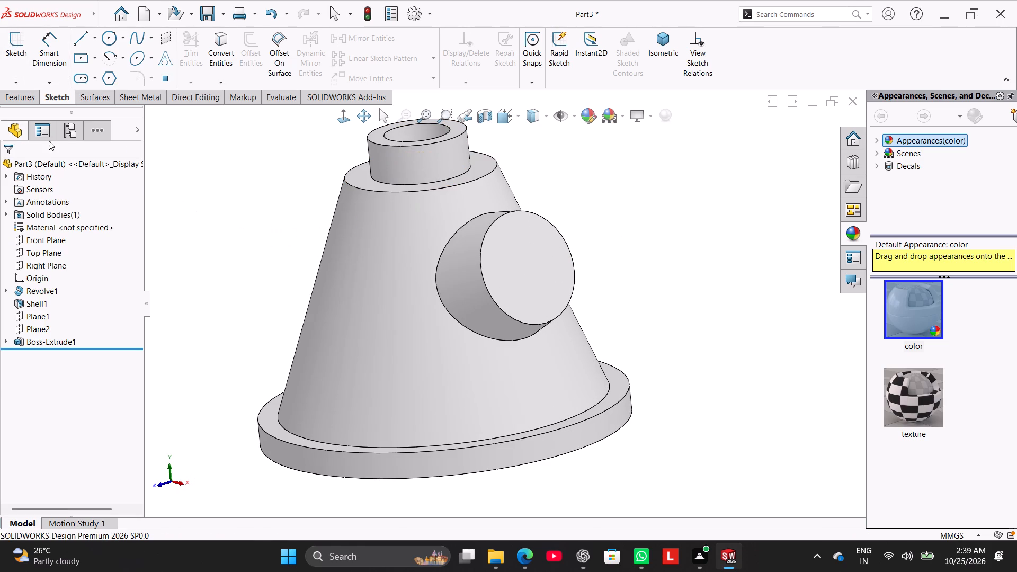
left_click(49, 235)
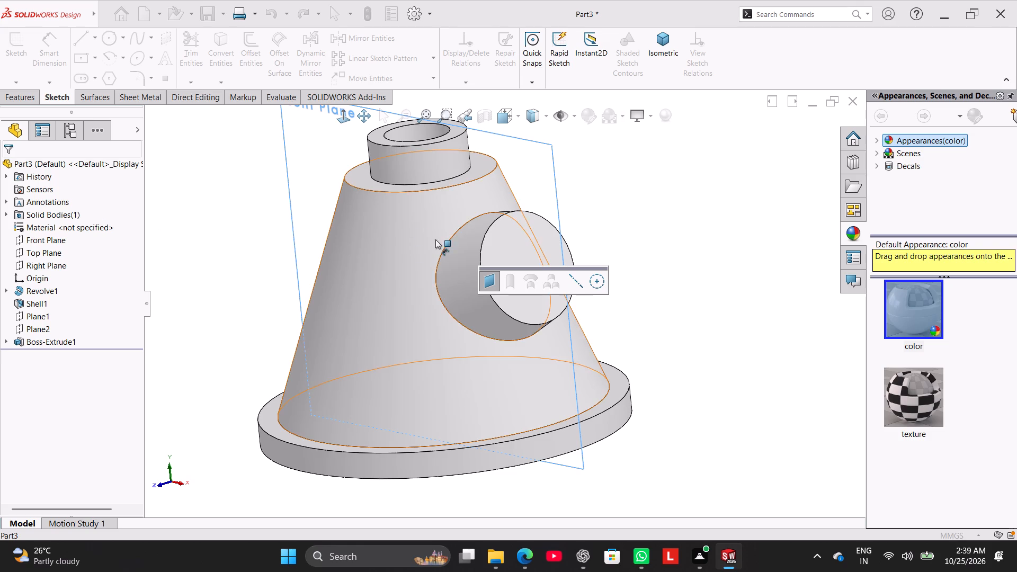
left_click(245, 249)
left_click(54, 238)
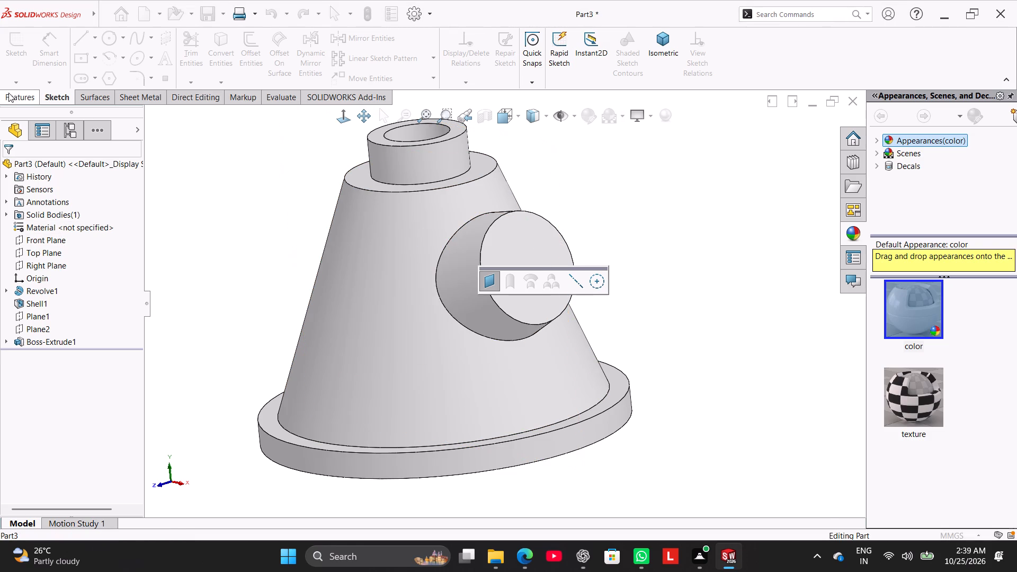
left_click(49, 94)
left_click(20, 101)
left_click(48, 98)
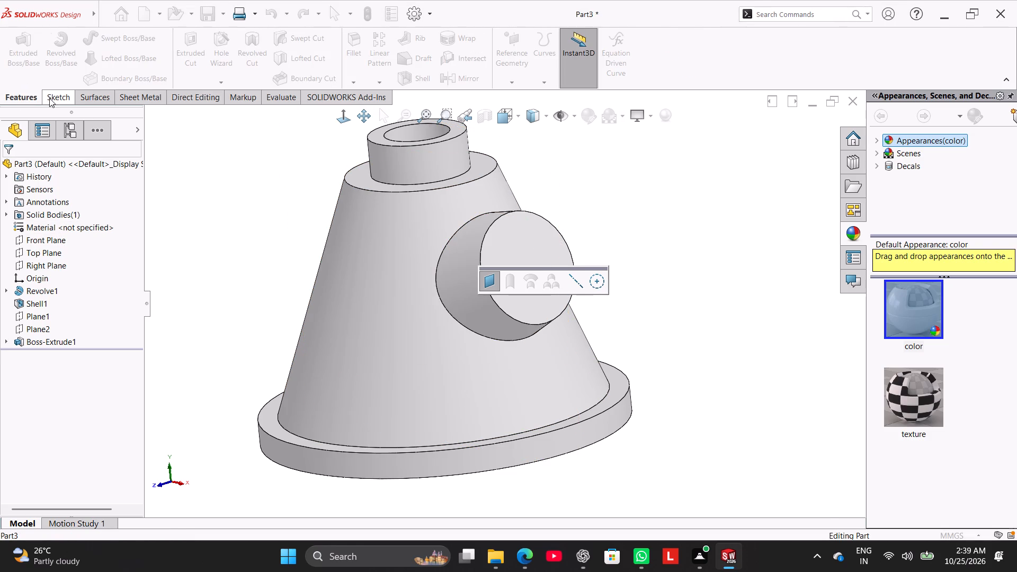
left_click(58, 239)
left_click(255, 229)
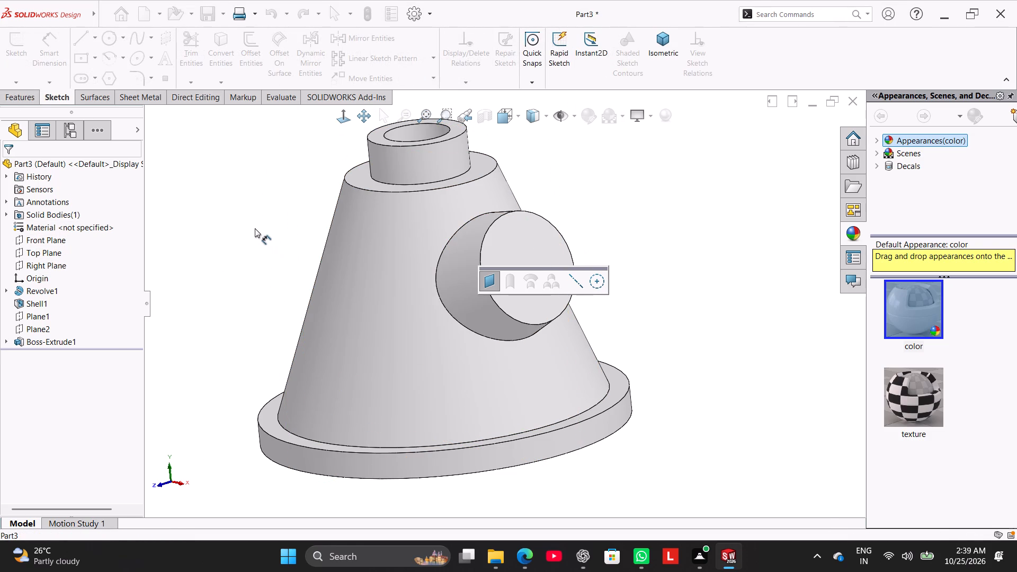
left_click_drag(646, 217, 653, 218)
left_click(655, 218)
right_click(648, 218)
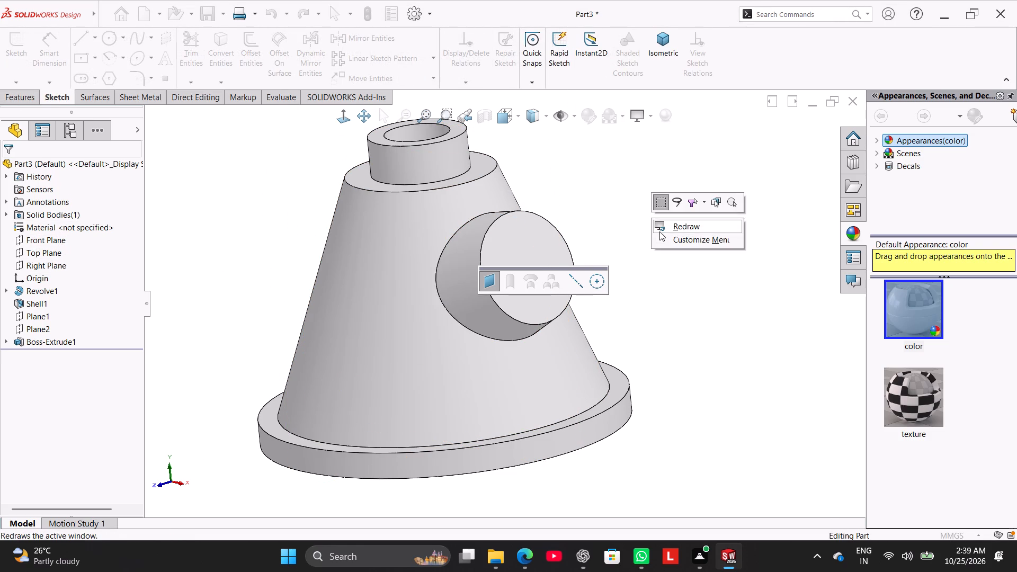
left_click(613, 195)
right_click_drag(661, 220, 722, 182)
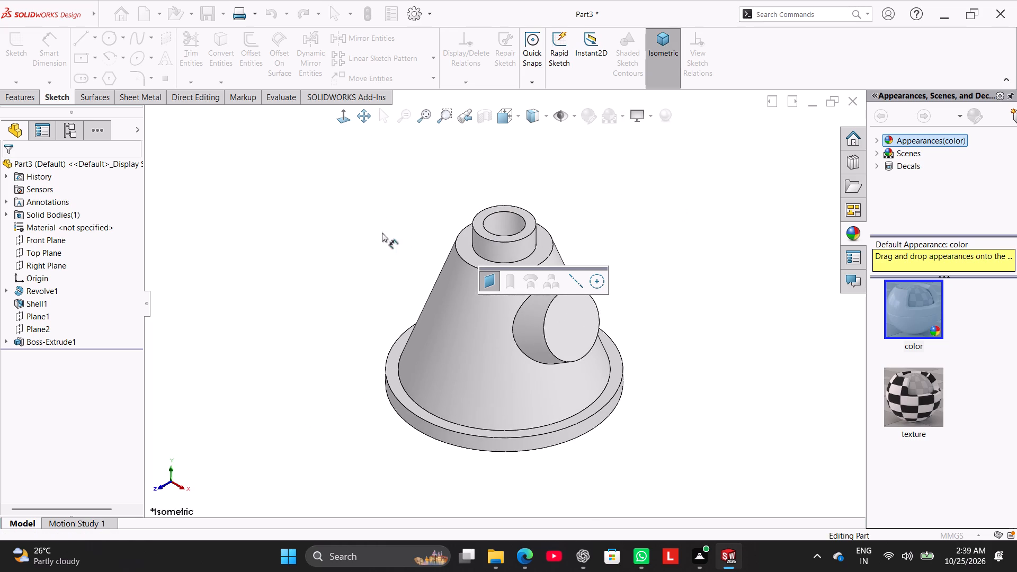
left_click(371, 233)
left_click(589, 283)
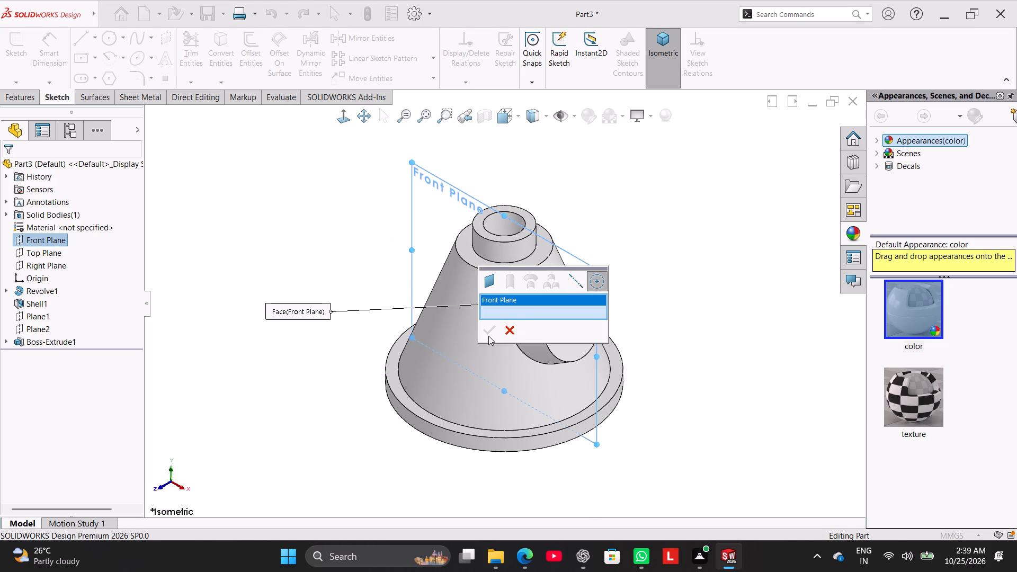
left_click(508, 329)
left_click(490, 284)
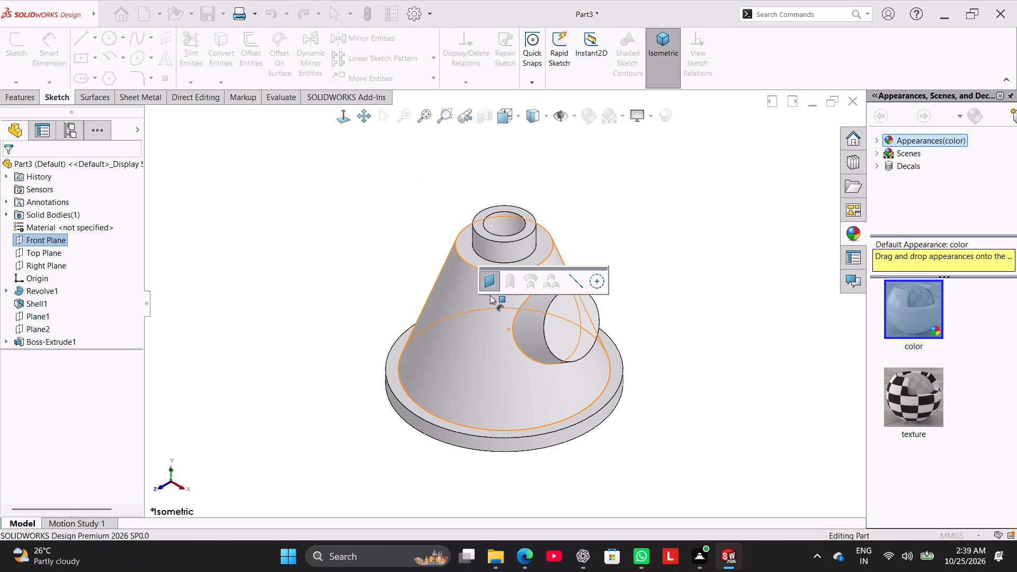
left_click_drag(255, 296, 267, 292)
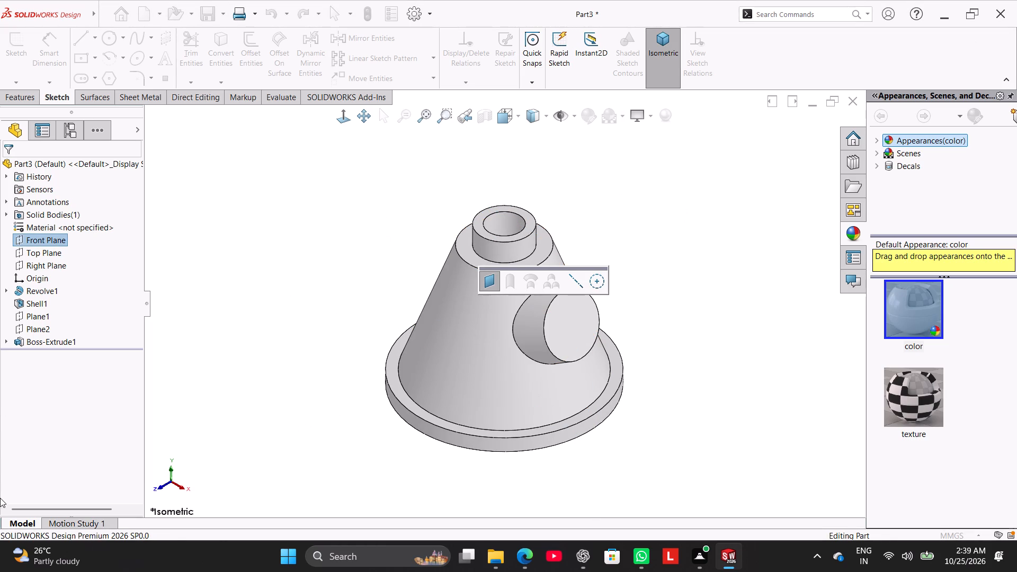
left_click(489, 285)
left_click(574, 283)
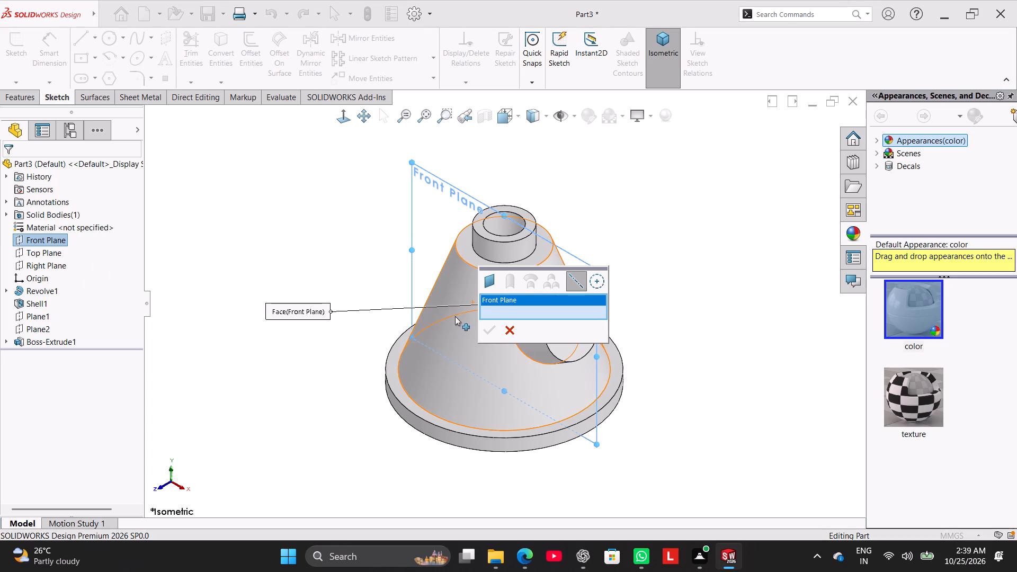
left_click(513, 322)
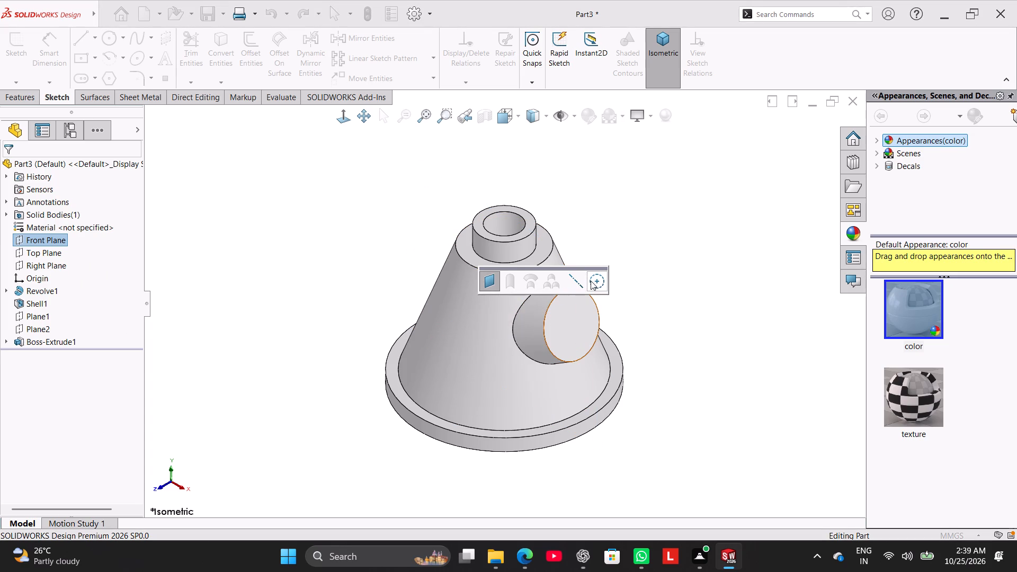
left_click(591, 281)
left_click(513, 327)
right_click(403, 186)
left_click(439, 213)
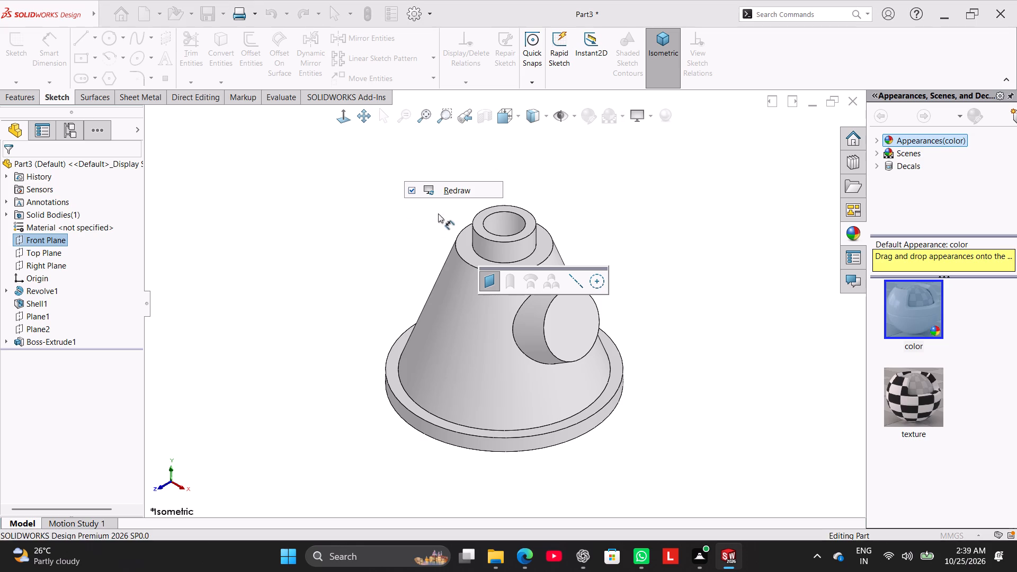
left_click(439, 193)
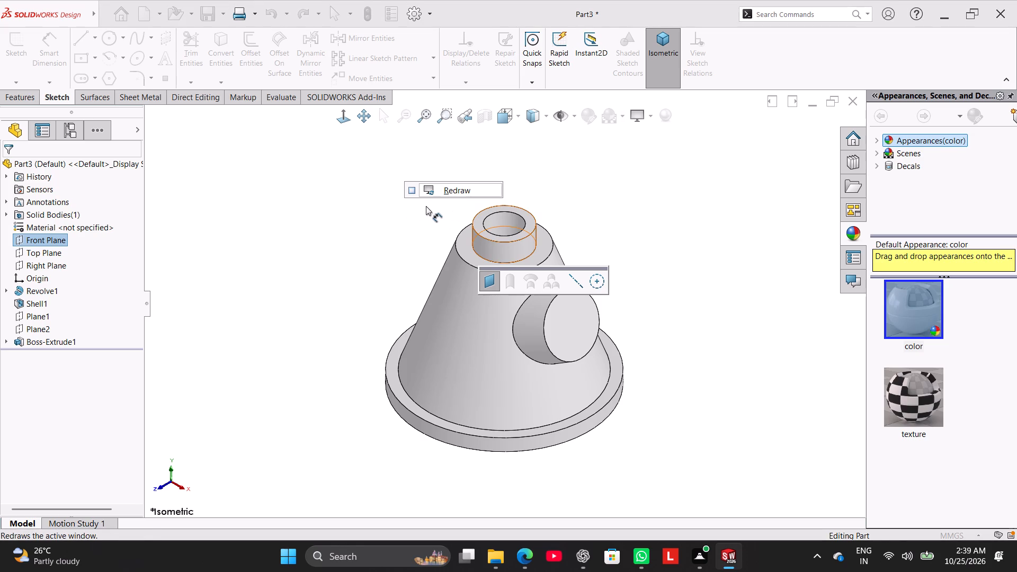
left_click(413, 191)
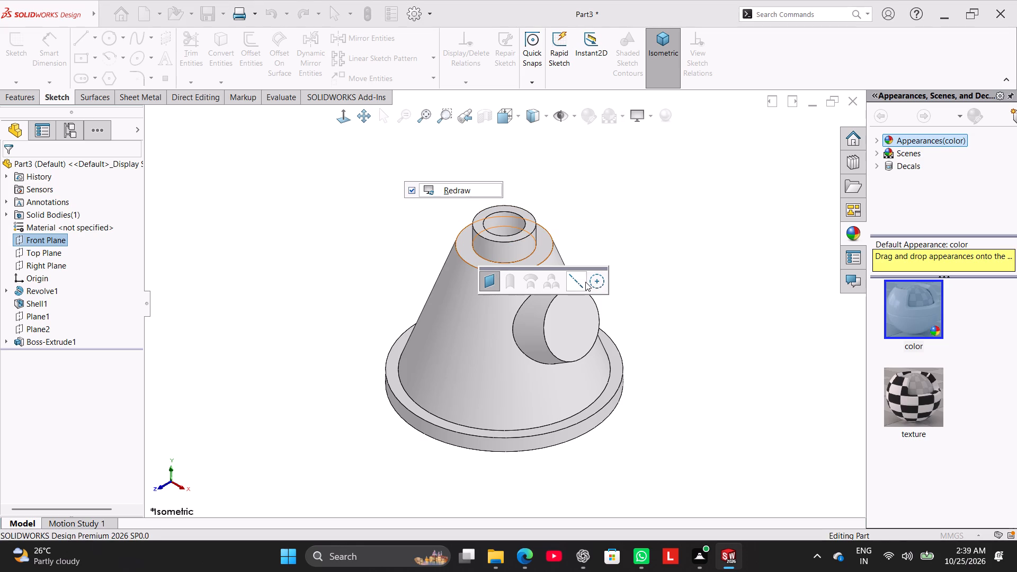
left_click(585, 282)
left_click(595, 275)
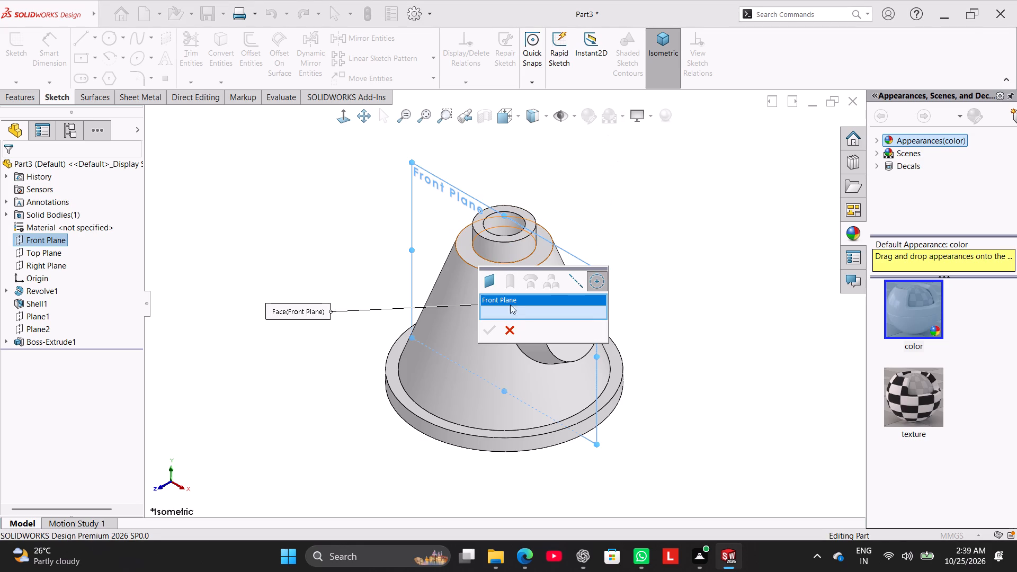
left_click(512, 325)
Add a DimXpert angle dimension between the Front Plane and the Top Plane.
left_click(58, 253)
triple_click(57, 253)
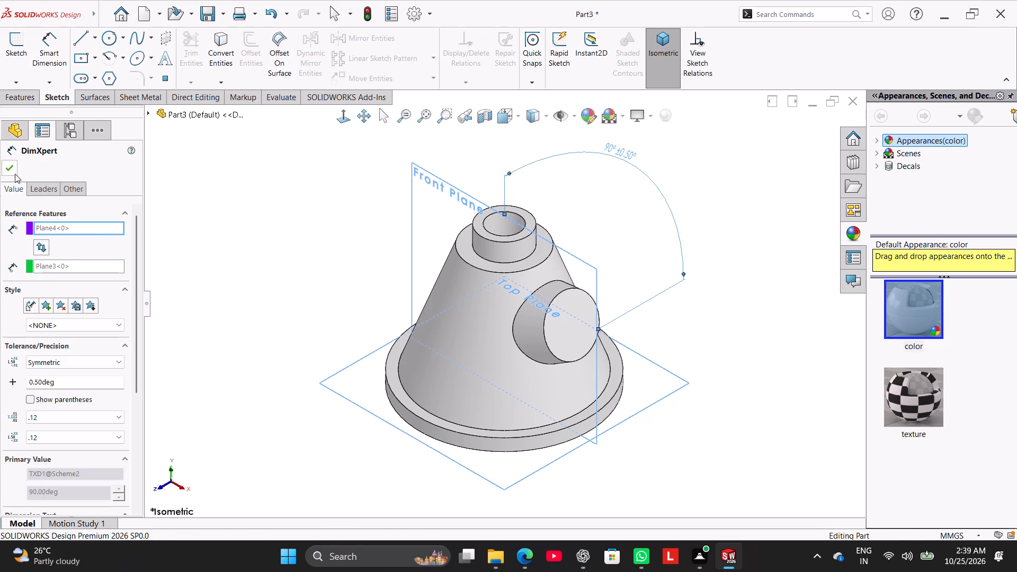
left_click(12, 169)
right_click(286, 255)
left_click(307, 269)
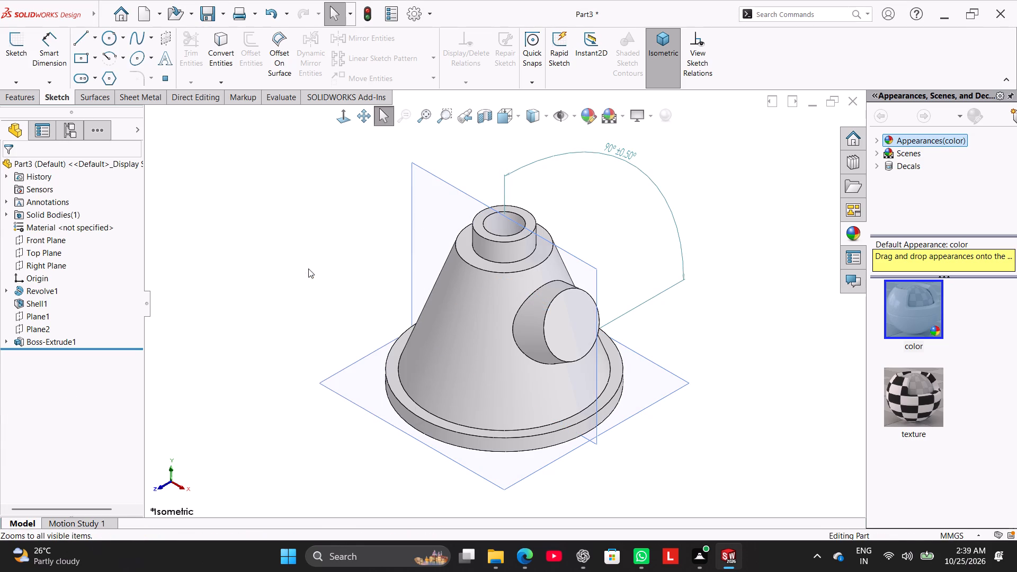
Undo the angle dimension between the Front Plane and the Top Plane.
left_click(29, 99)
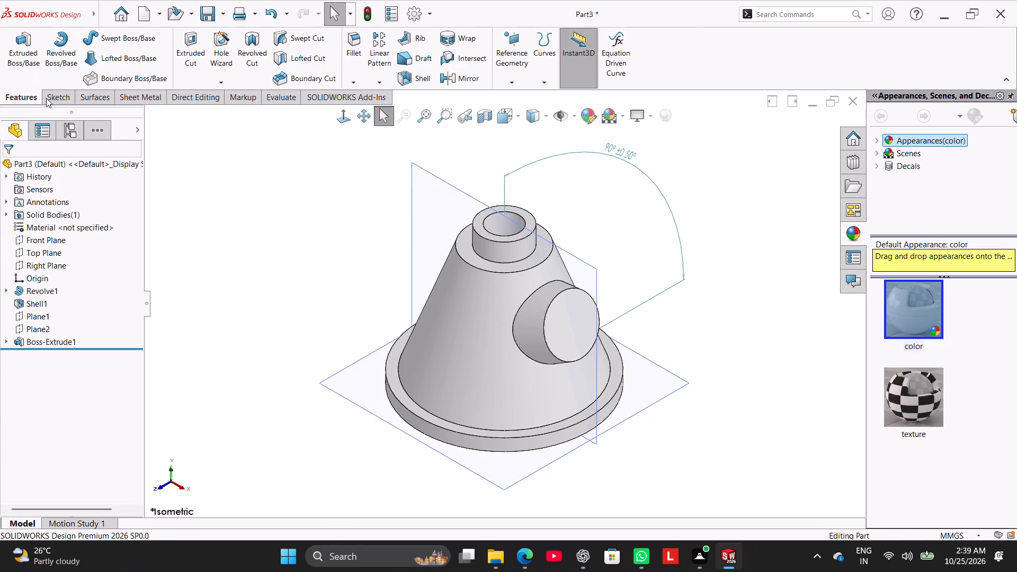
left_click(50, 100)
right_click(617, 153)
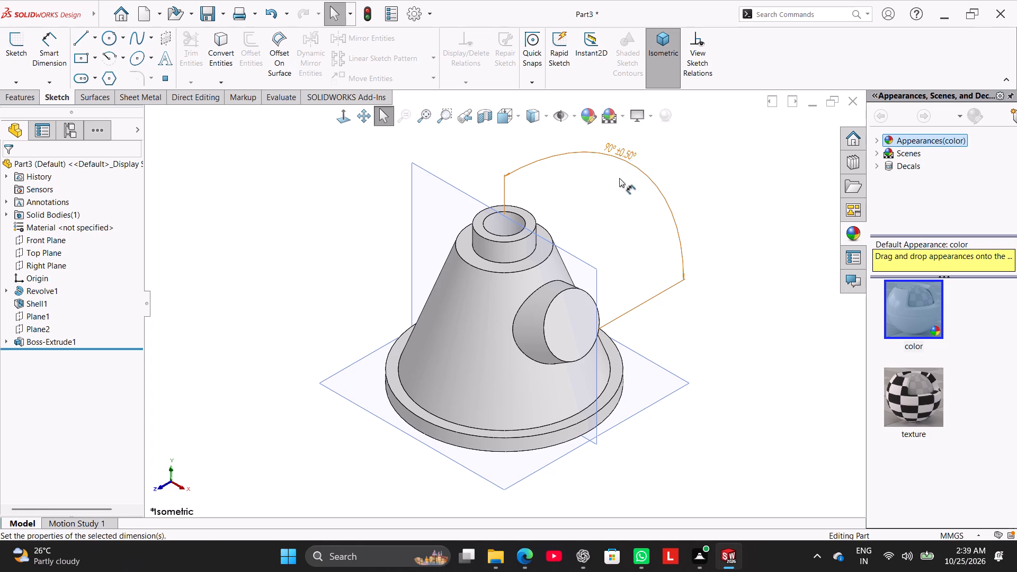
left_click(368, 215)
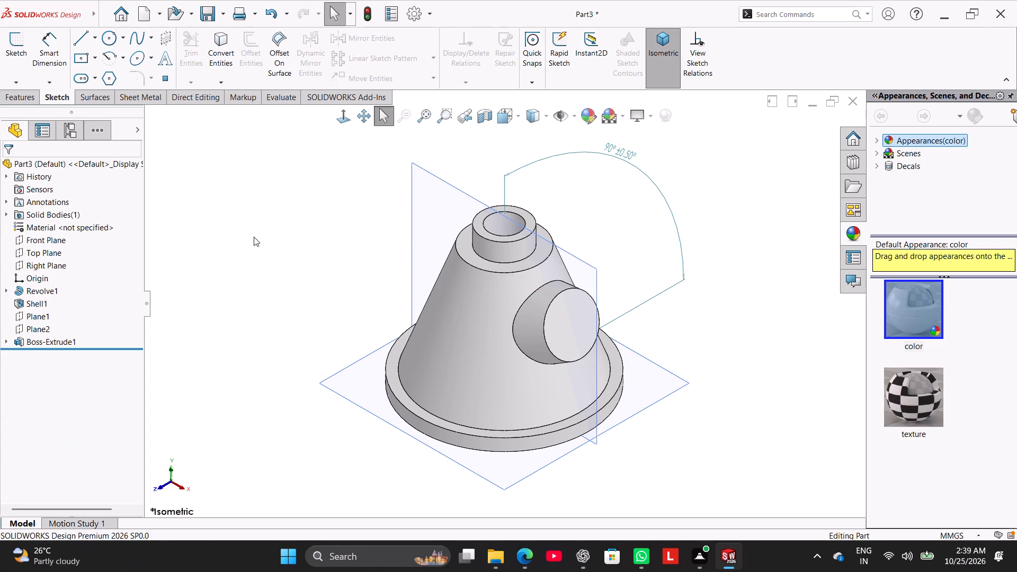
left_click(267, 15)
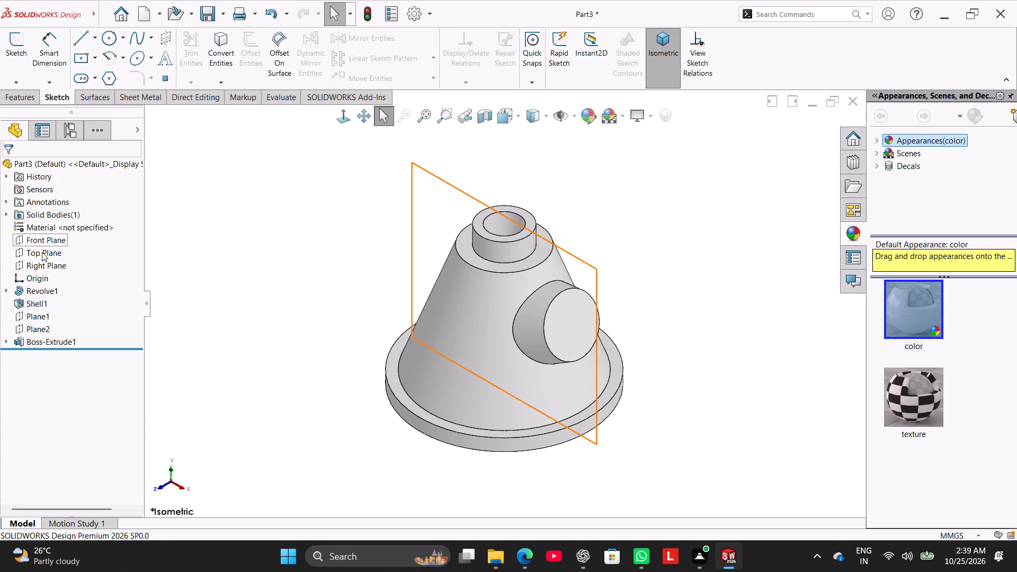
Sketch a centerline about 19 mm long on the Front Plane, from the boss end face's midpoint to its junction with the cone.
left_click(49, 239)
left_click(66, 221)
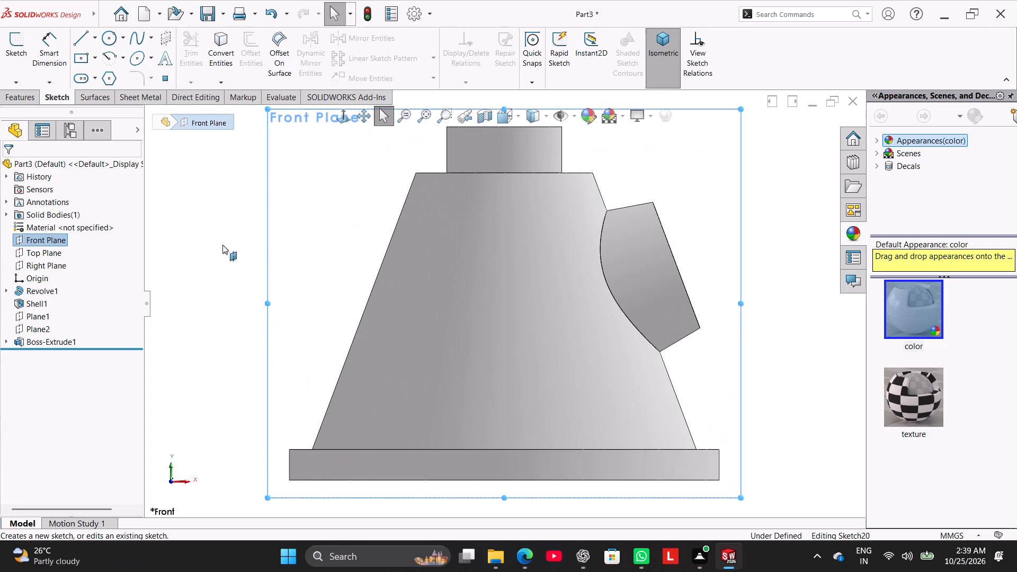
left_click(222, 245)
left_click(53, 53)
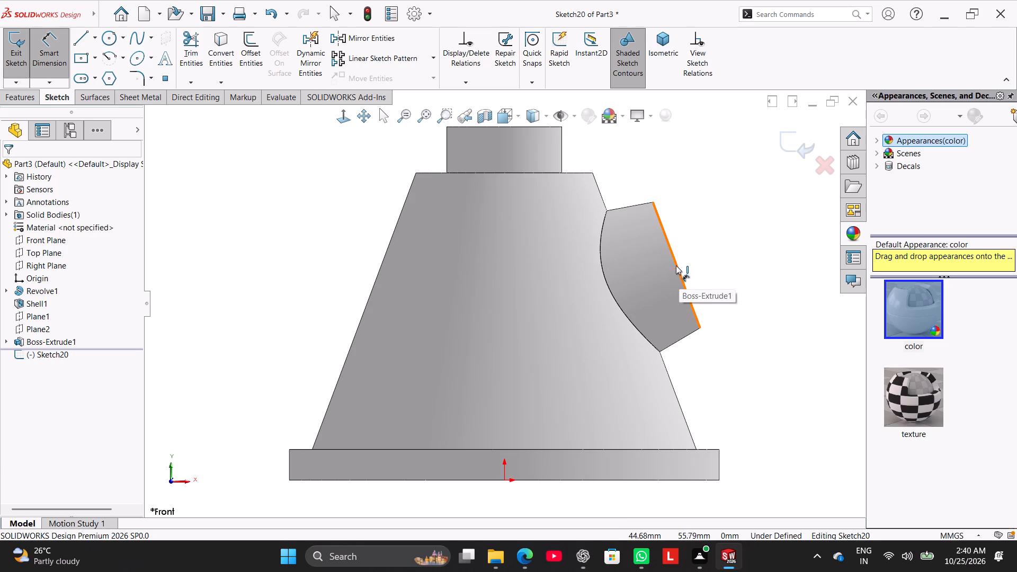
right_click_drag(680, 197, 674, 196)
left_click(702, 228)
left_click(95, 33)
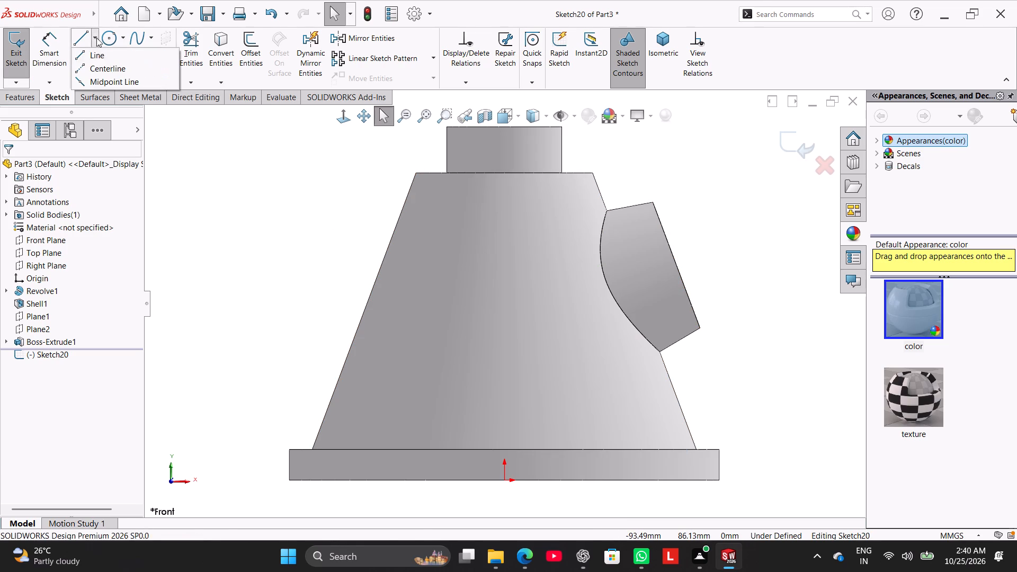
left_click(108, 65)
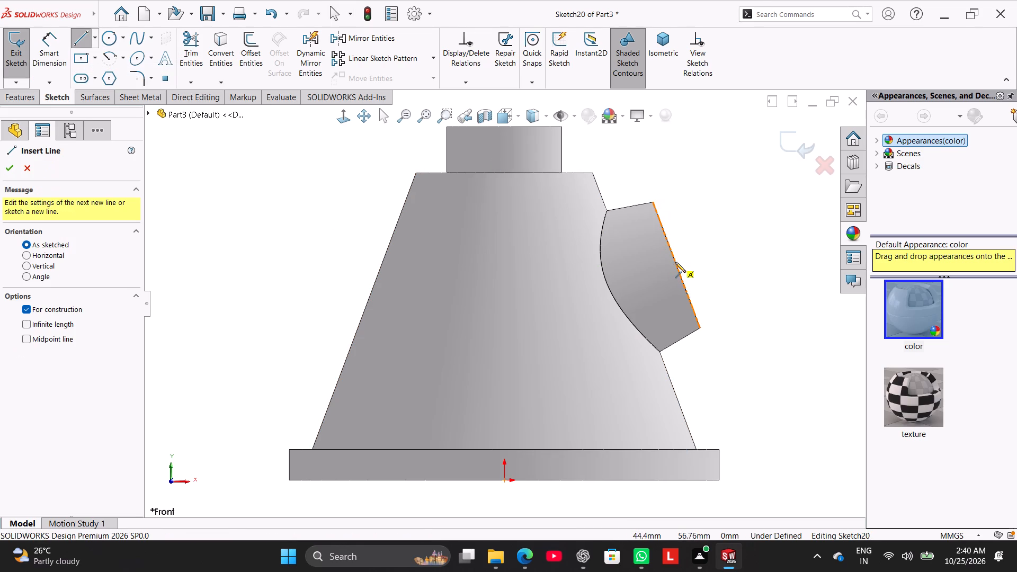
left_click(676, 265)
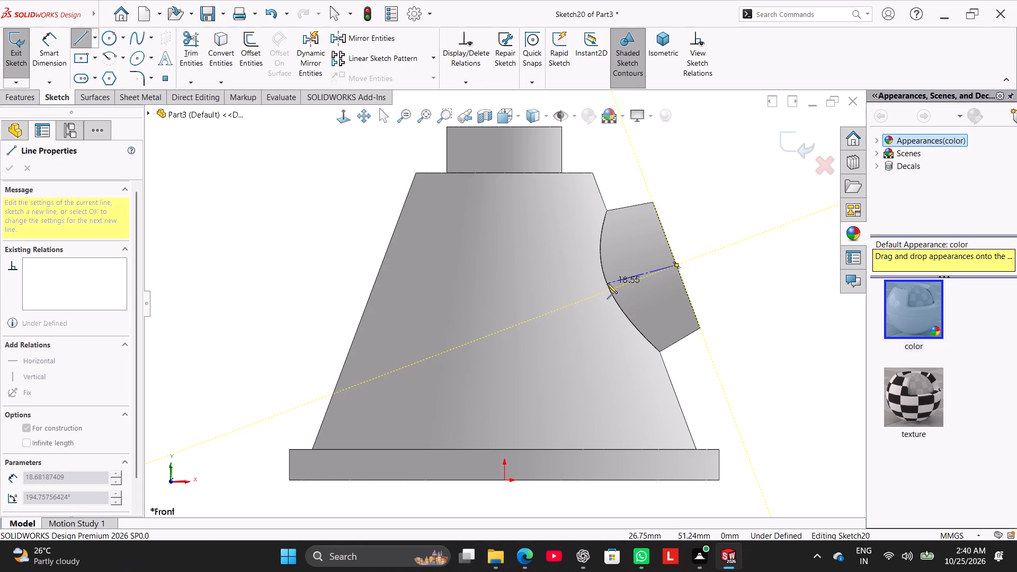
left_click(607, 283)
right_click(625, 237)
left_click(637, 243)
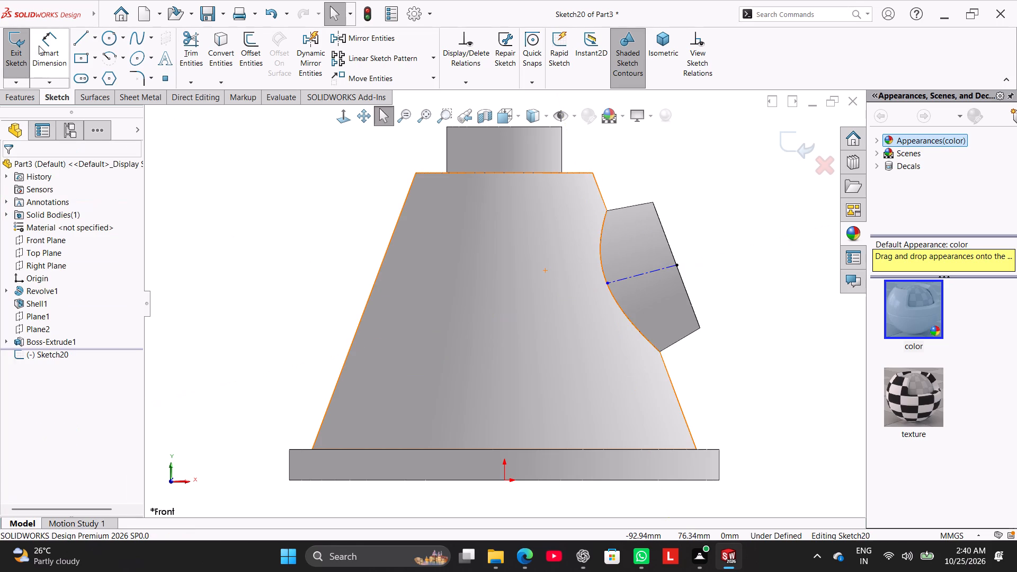
Measure the height of the centerline's outer endpoint above the base flange's bottom edge.
left_click(51, 47)
left_click(677, 265)
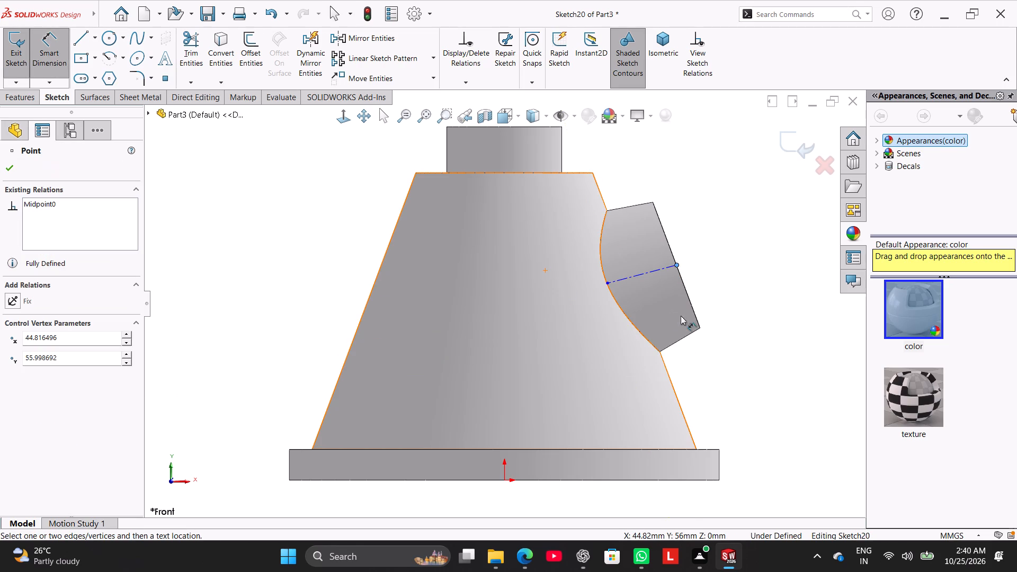
left_click(701, 481)
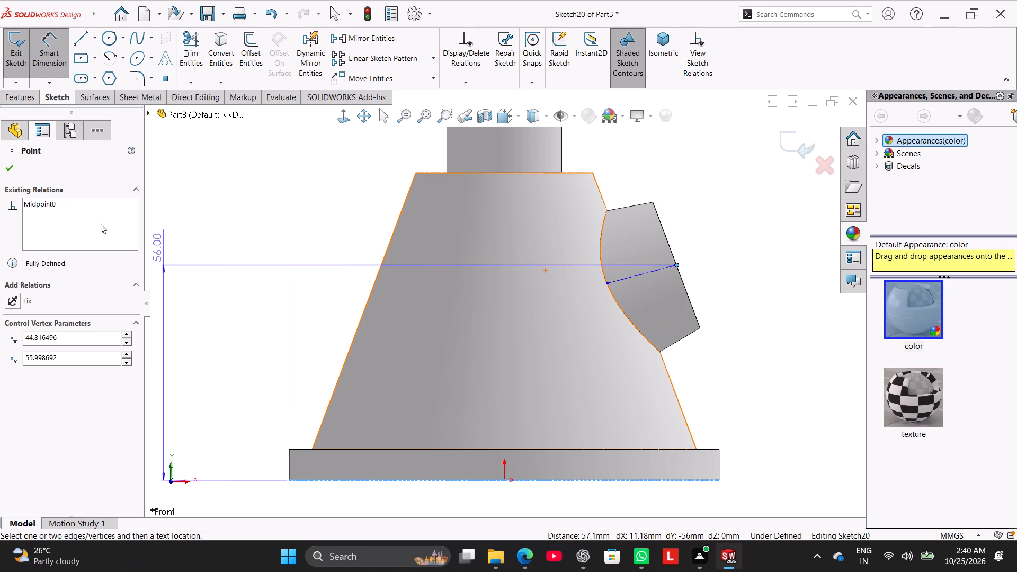
left_click(54, 57)
left_click(245, 270)
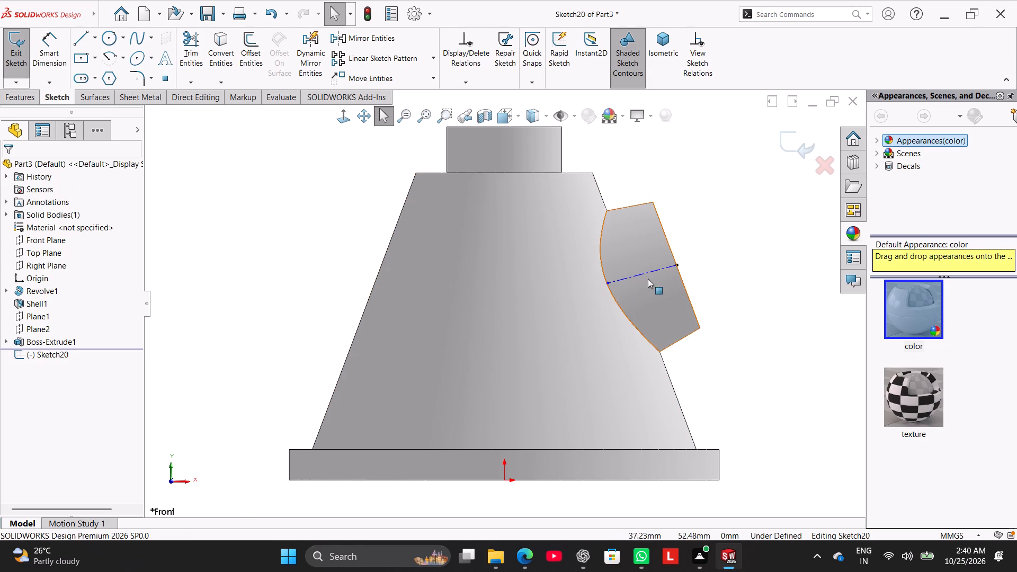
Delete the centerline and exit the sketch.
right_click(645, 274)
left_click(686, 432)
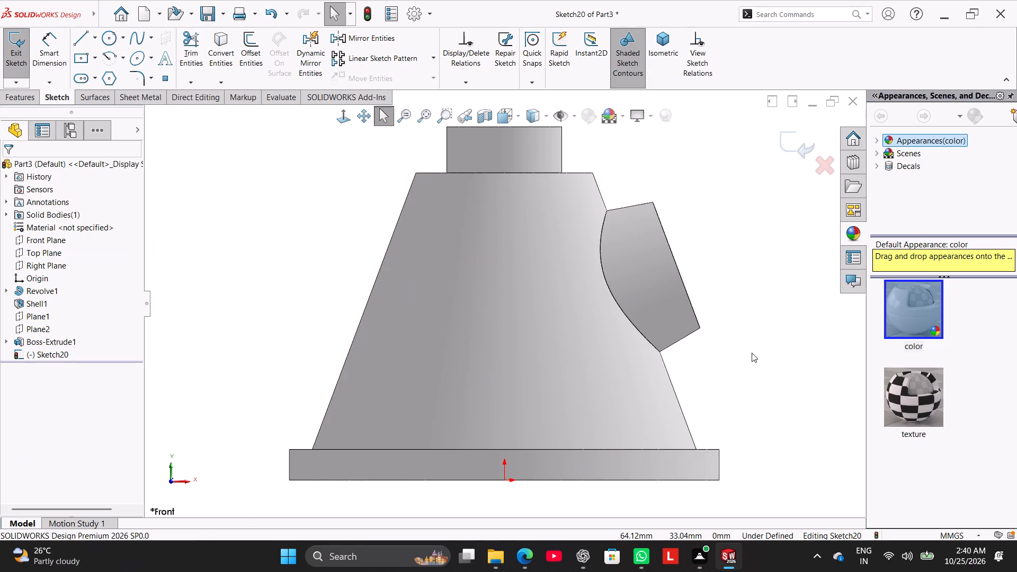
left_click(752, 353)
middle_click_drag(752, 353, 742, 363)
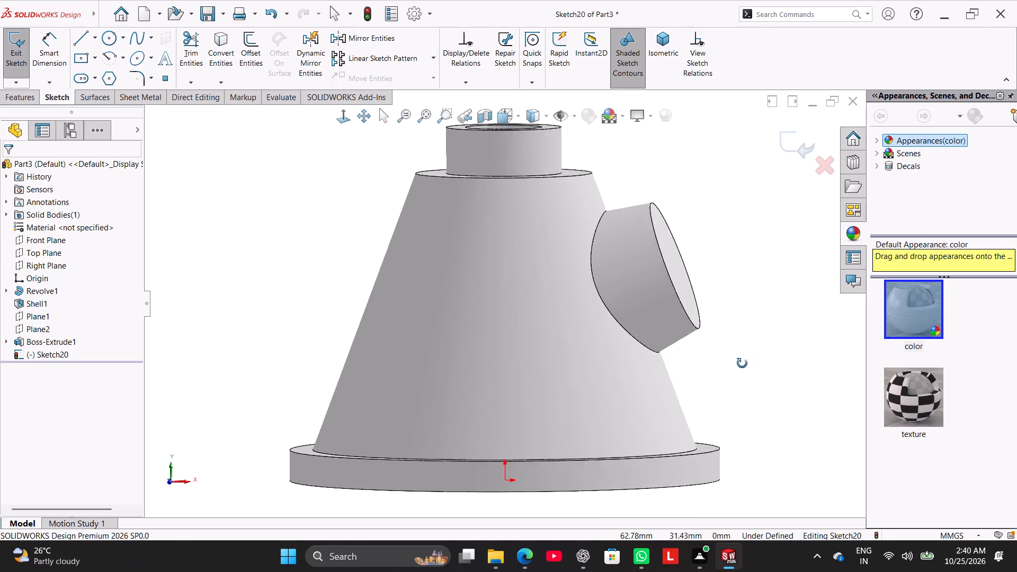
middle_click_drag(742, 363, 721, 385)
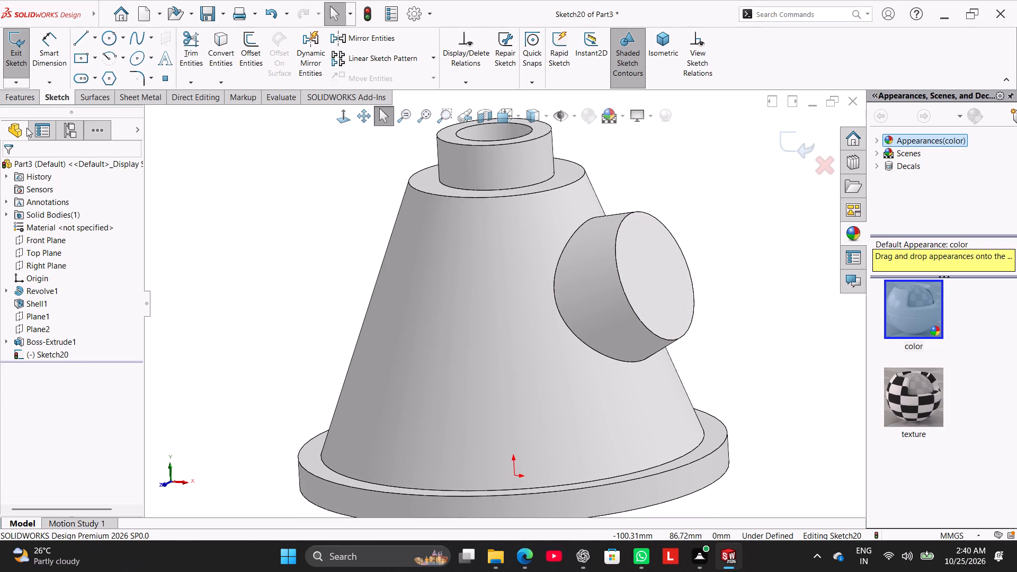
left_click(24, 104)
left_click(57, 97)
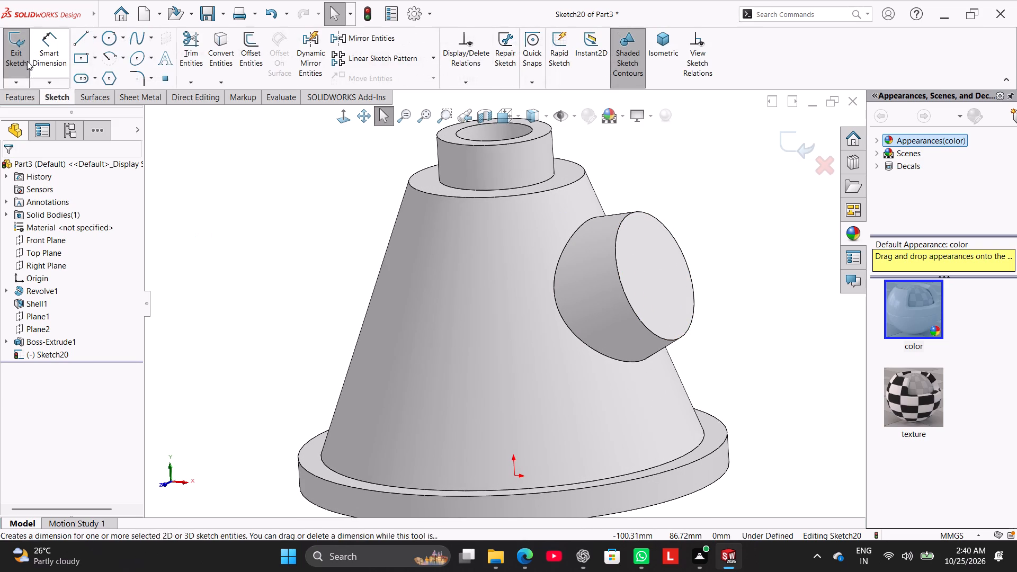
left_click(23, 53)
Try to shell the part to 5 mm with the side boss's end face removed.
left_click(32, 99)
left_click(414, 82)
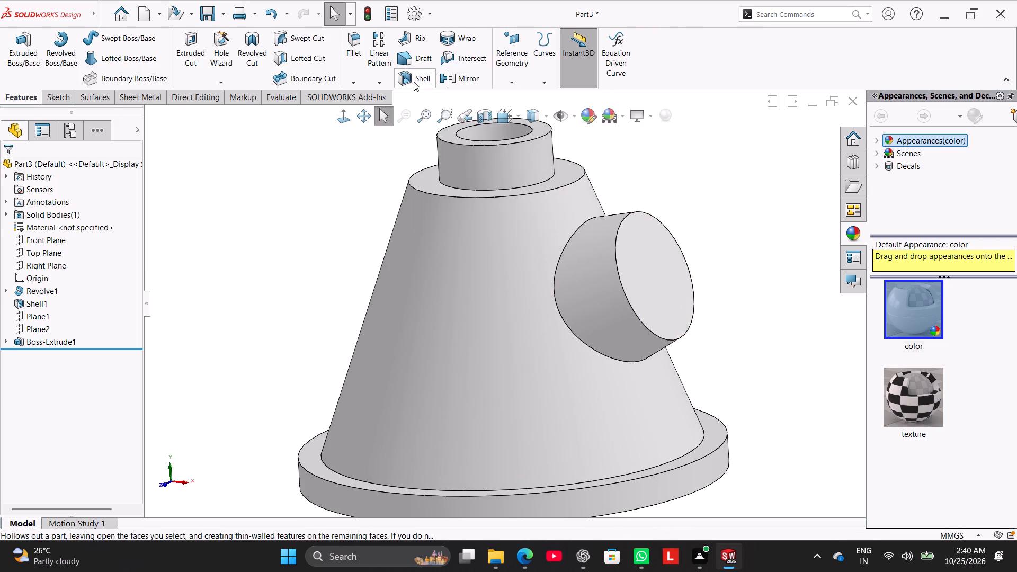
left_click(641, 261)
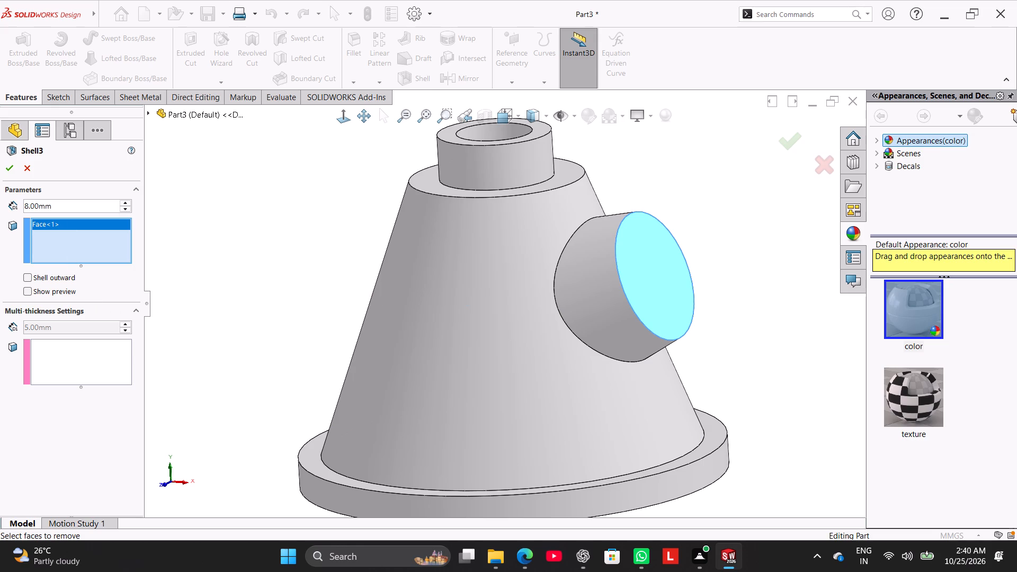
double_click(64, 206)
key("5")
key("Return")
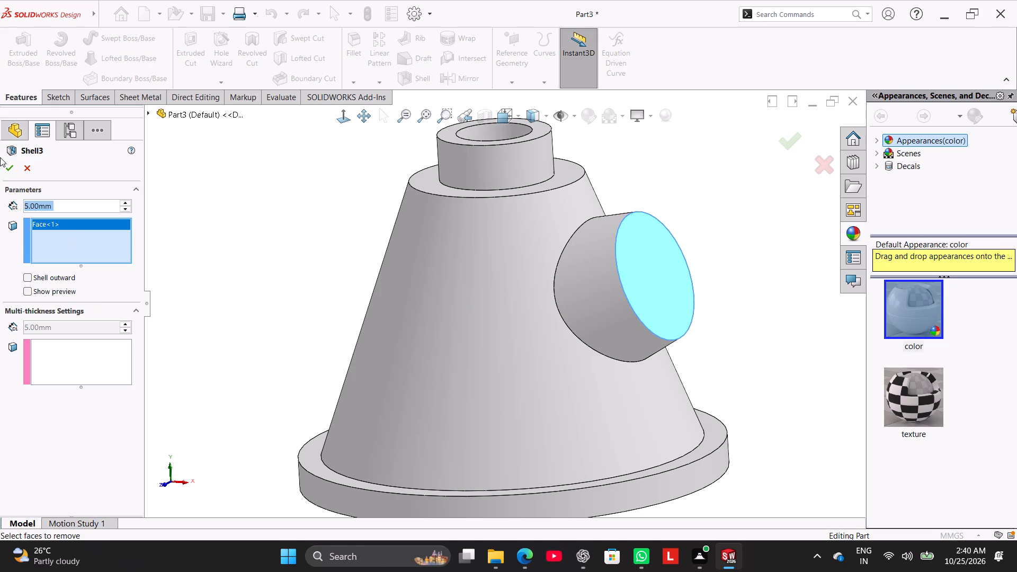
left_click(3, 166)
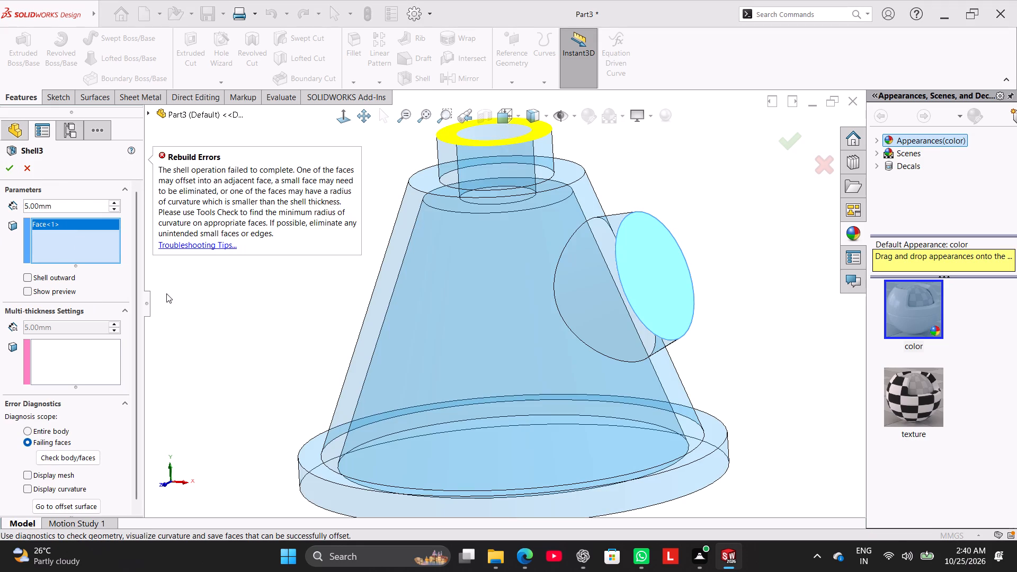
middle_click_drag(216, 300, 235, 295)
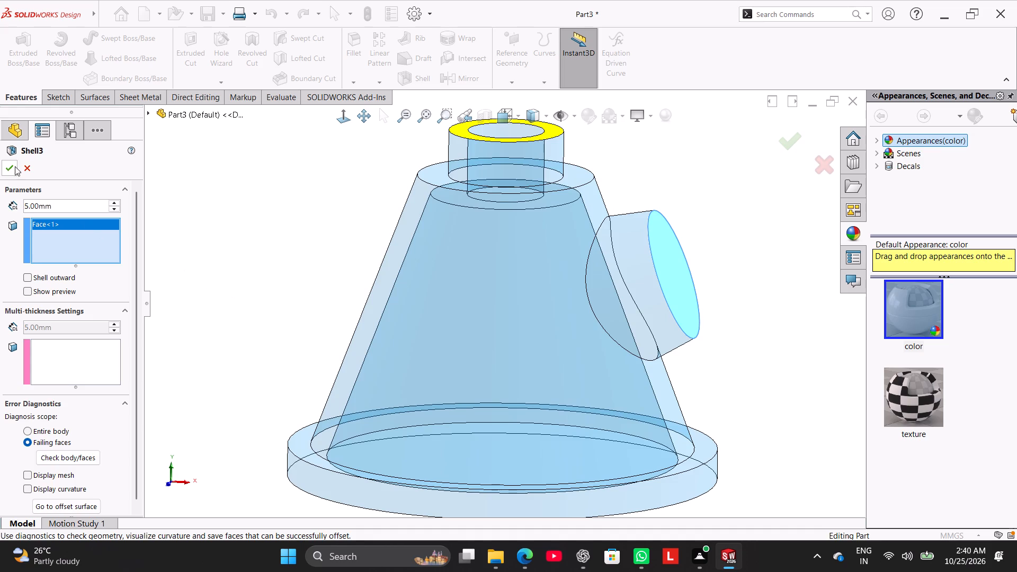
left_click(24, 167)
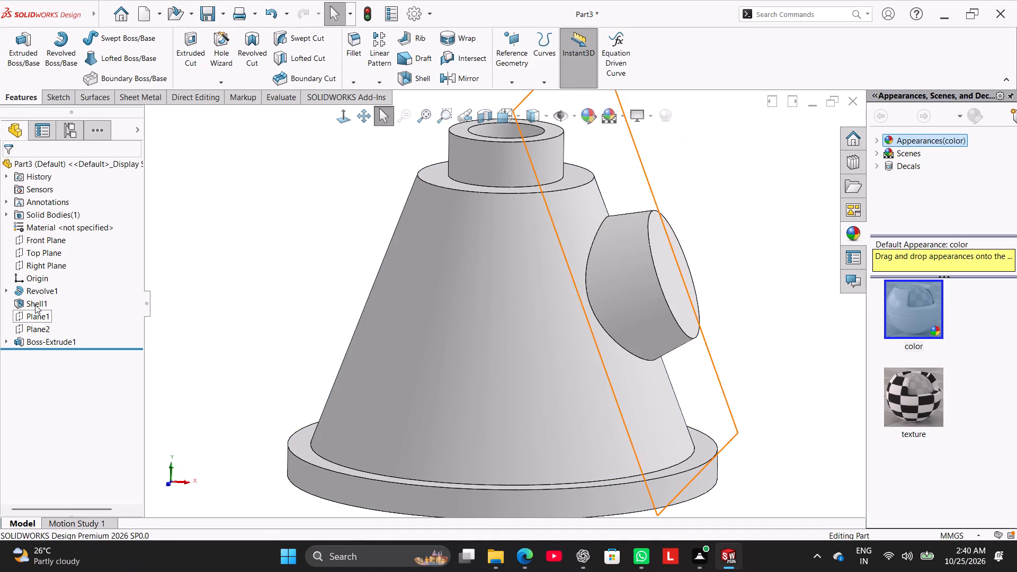
Delete the Shell1 feature.
right_click(35, 303)
left_click(81, 360)
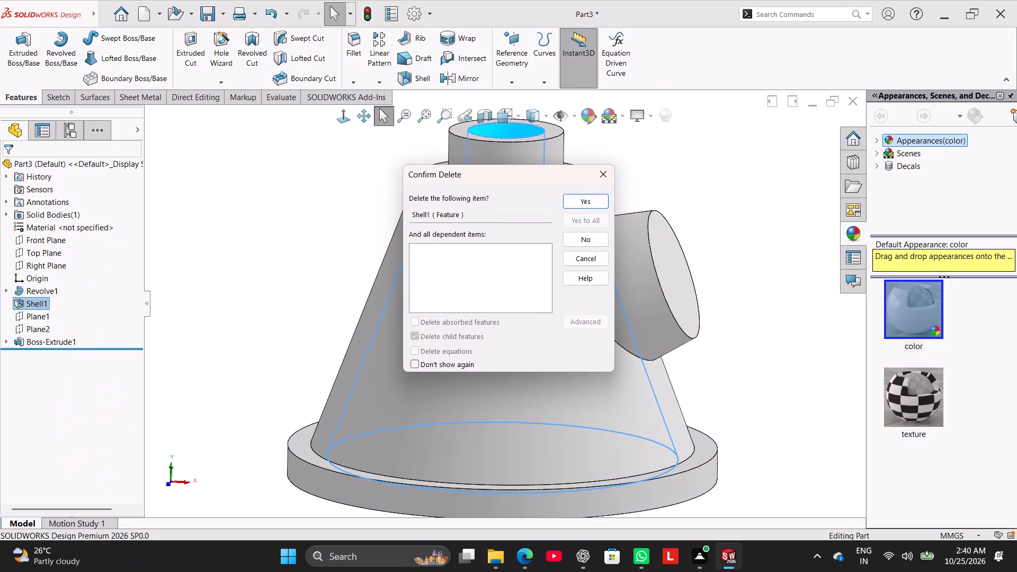
left_click(575, 200)
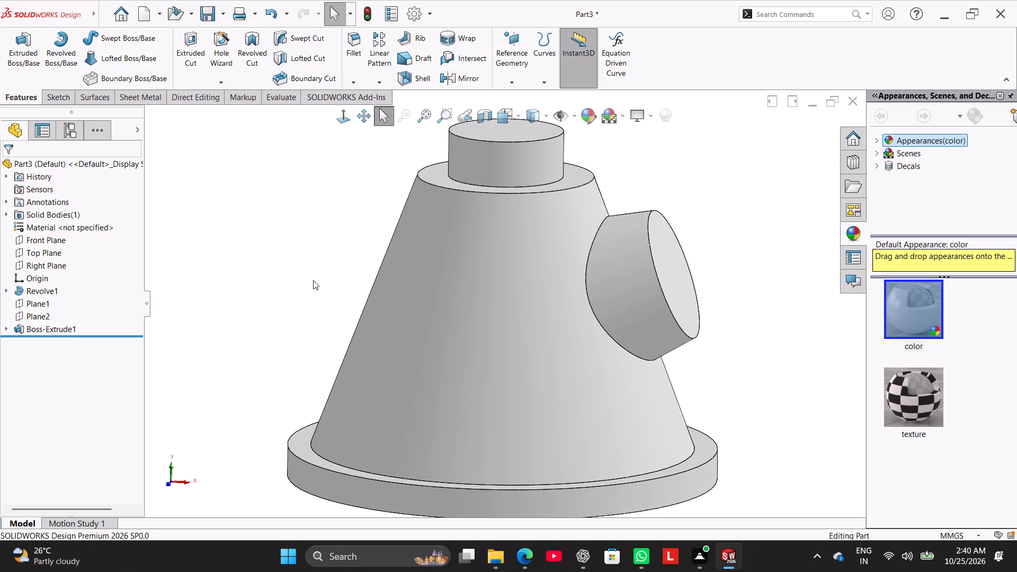
Shell the whole part, including the side boss, to 5 mm with the neck's top face removed.
left_click(422, 83)
left_click(518, 130)
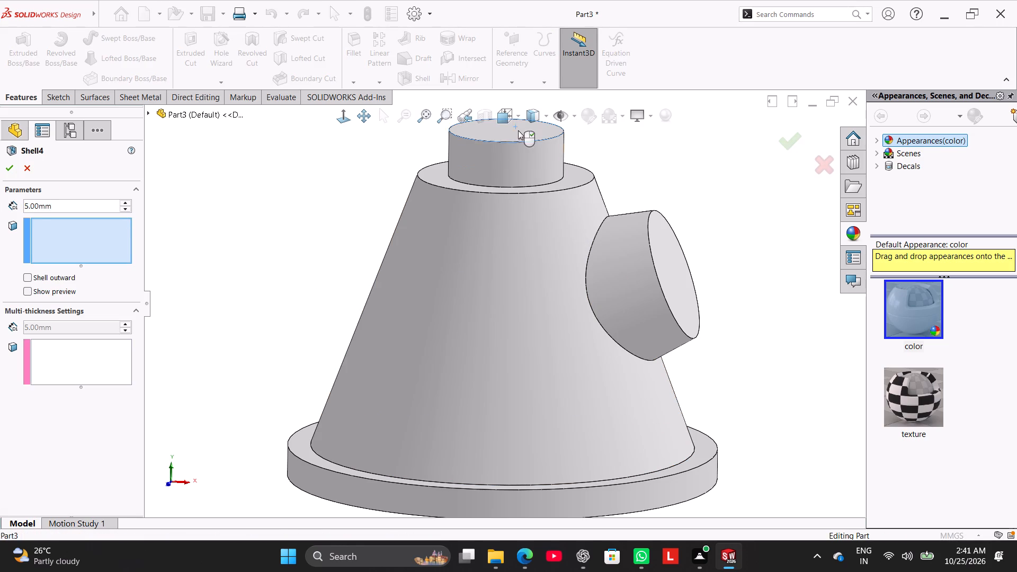
left_click(66, 289)
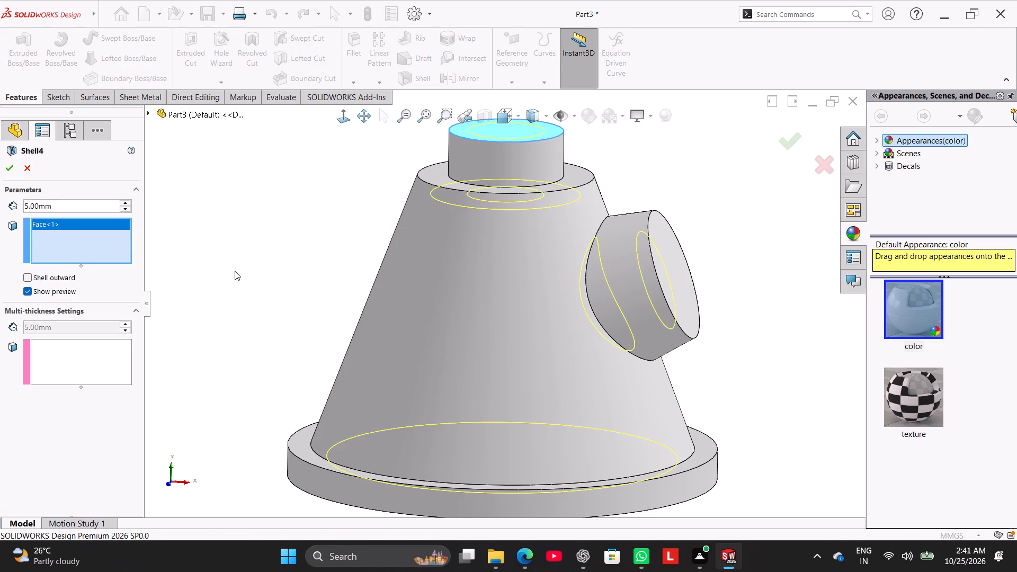
middle_click_drag(250, 266, 267, 244)
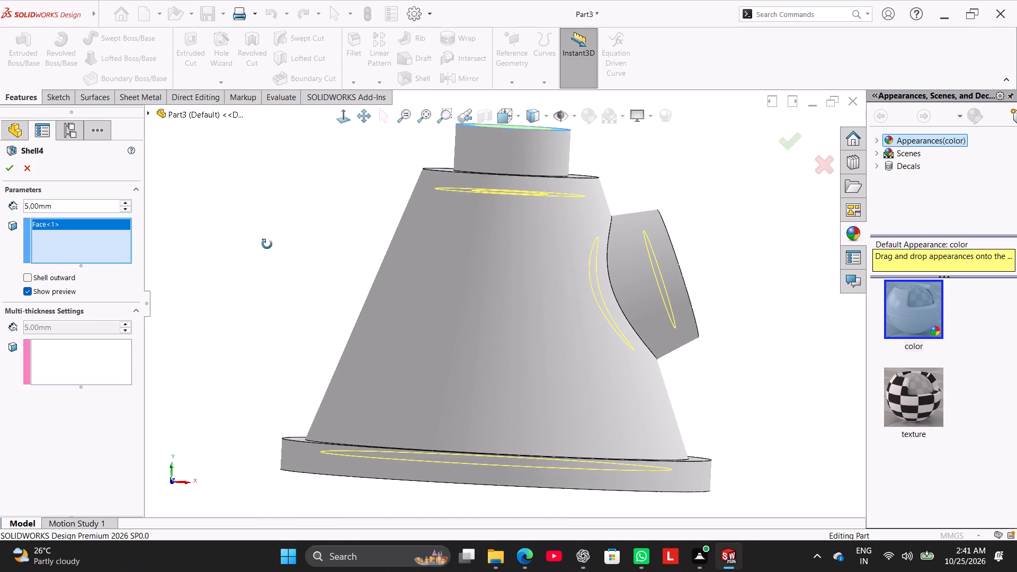
middle_click_drag(267, 244, 256, 252)
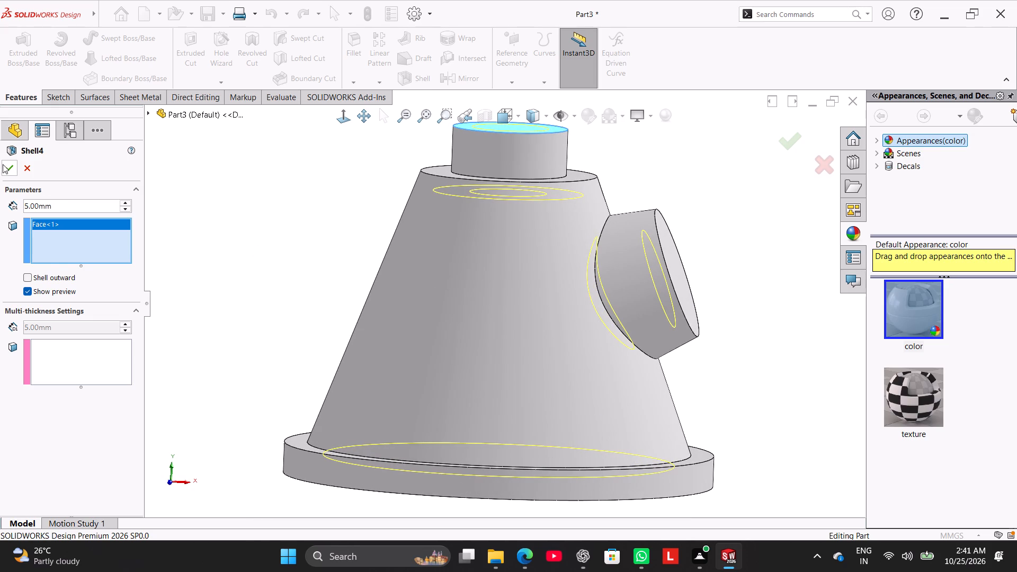
left_click(10, 168)
left_click(208, 218)
Section the part along the Front Plane and view the cut face-on to examine the hollowed boss.
middle_click(235, 240)
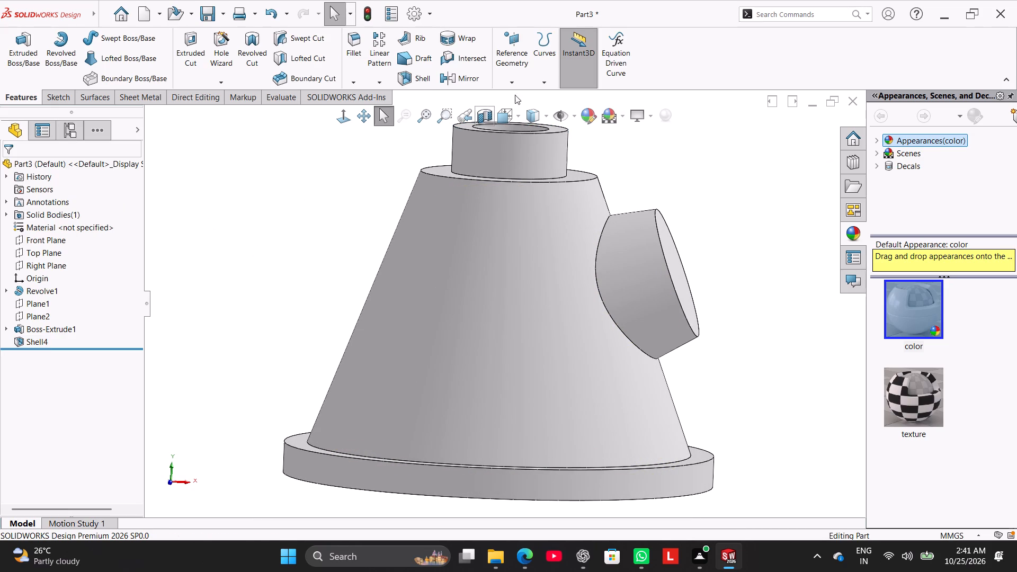
left_click(480, 117)
left_click(341, 122)
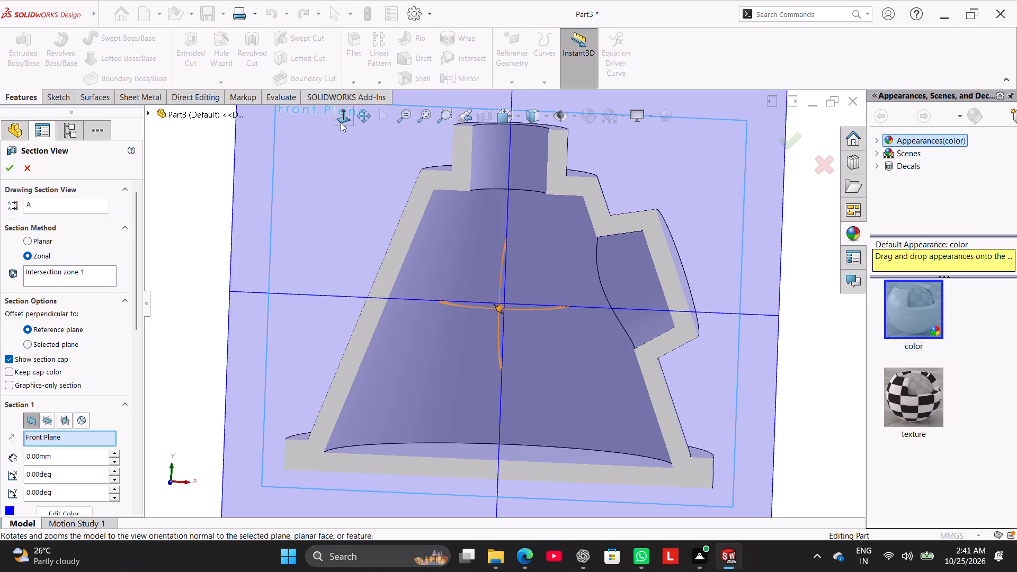
left_click(11, 169)
left_click(221, 244)
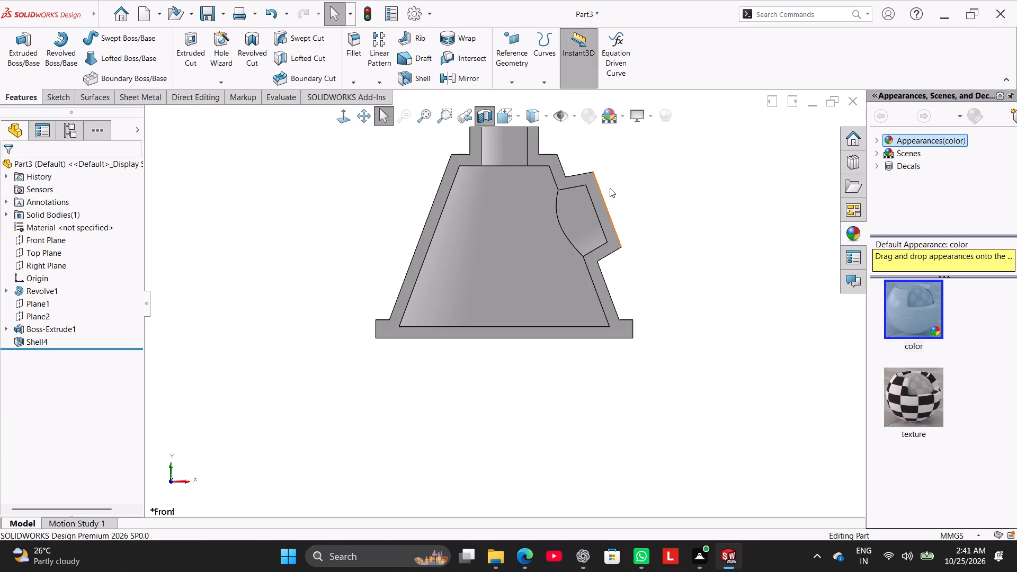
scroll(629, 173, "down", 3)
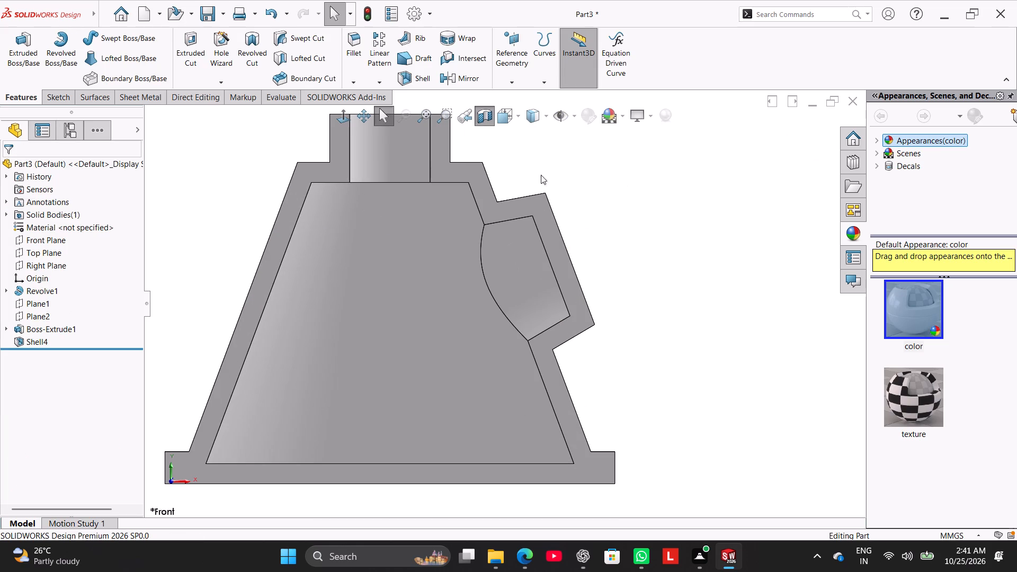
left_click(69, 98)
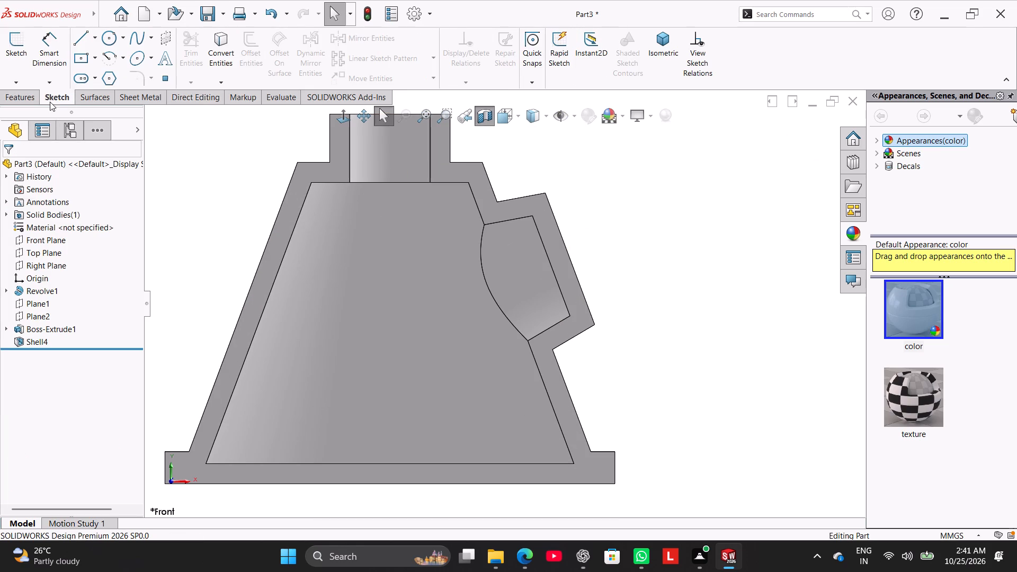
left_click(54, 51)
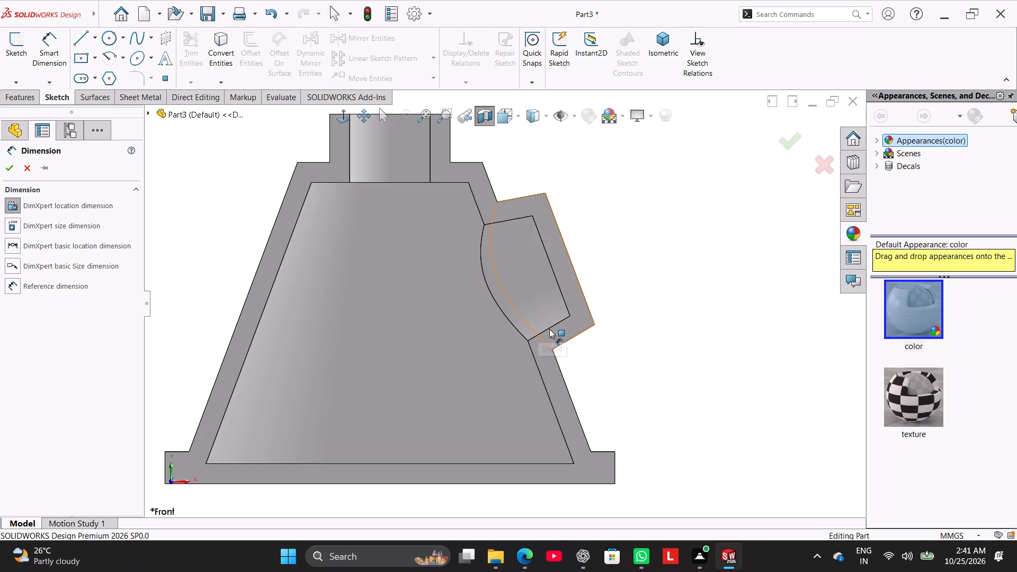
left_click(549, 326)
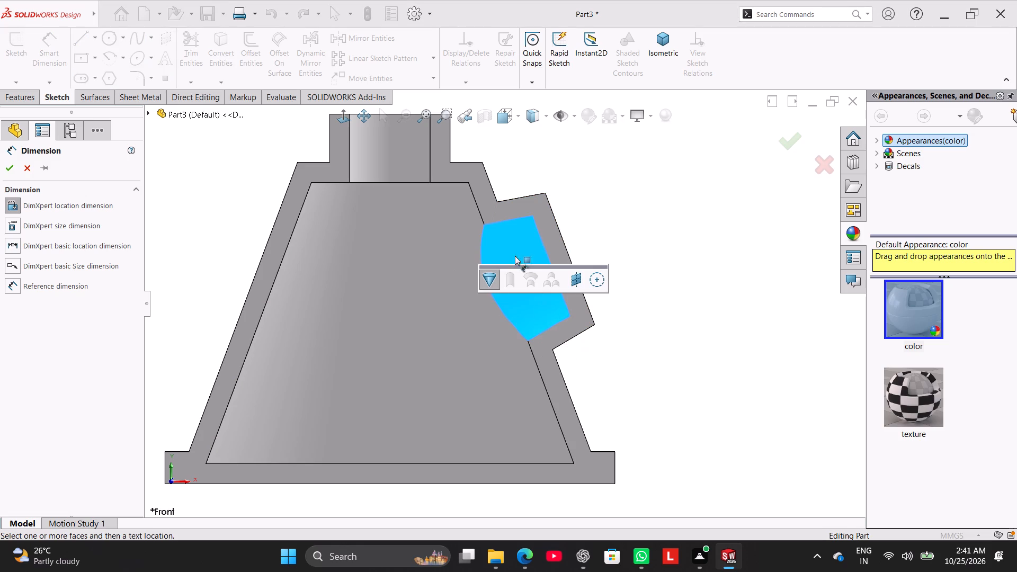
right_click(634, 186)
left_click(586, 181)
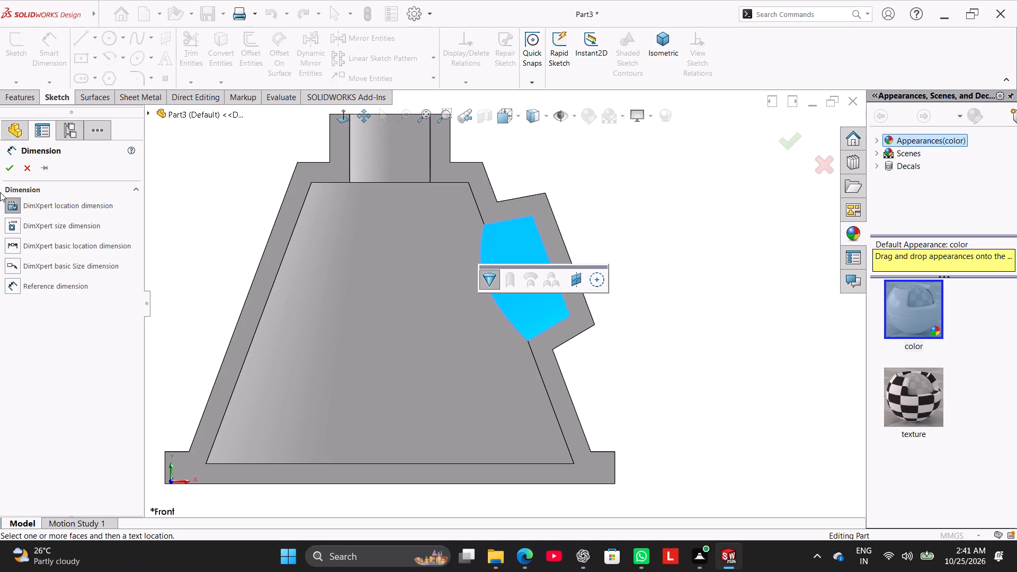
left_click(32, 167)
Start a new sketch on the Front Plane of the shelled part.
left_click(4, 52)
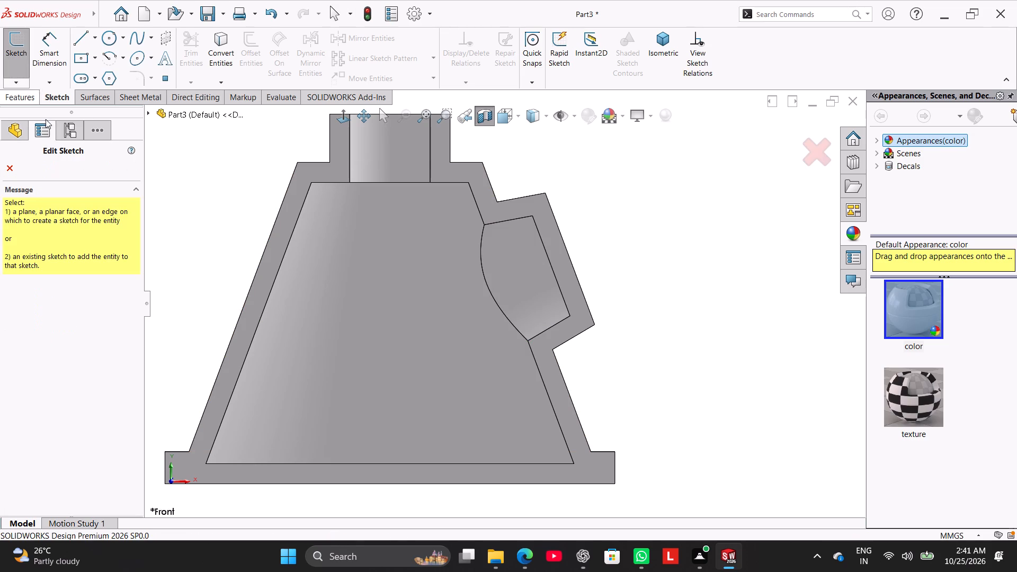
left_click(150, 111)
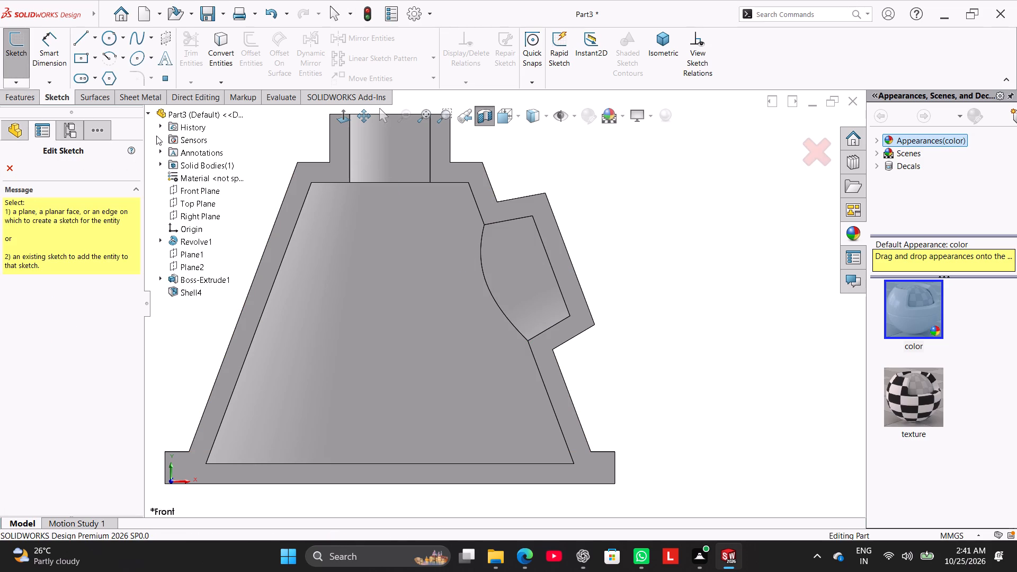
left_click(175, 187)
left_click(52, 56)
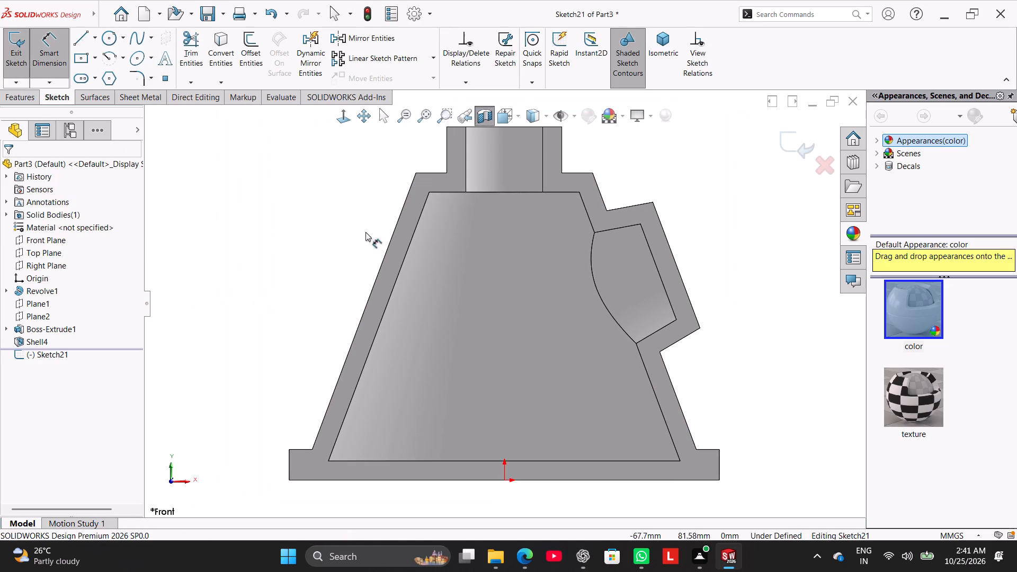
right_click(292, 194)
left_click(334, 227)
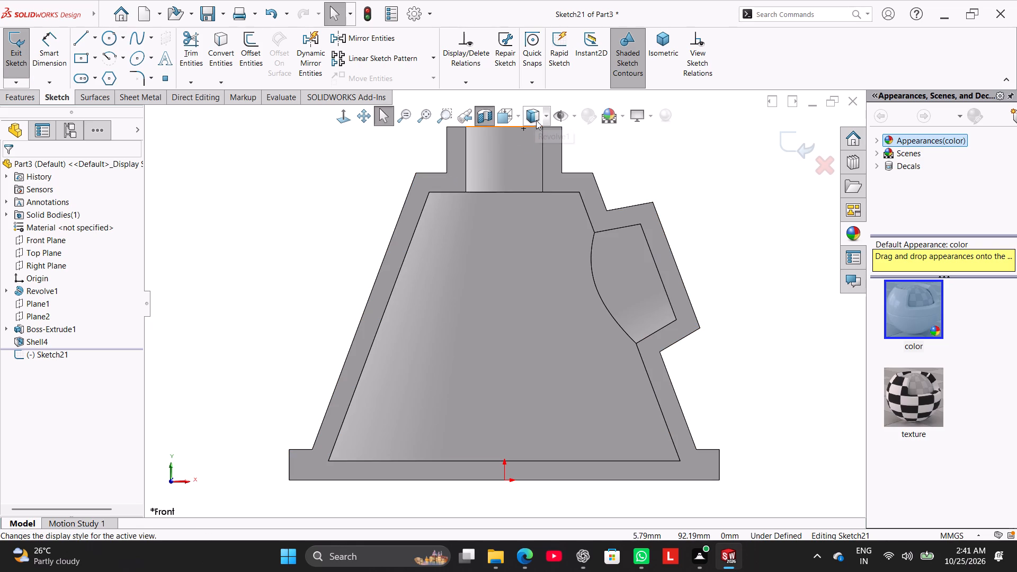
Show the part with hidden lines visible and turn off the section view.
left_click(547, 114)
left_click(533, 202)
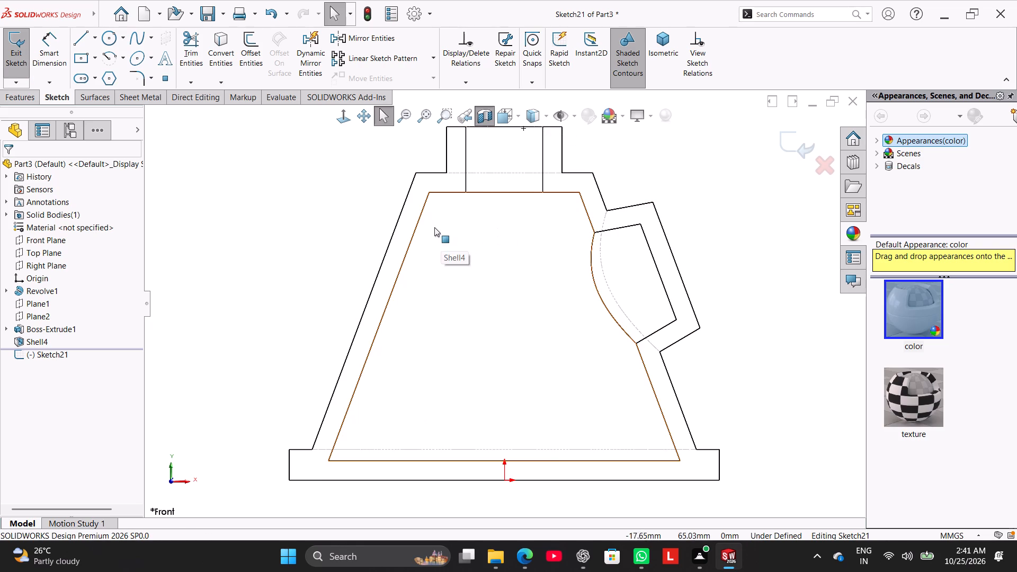
left_click(480, 116)
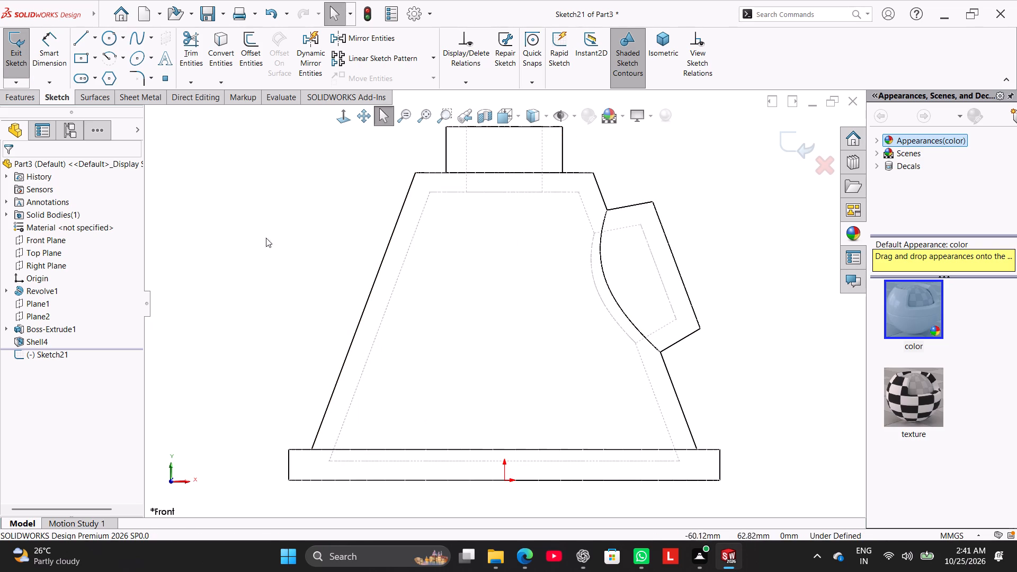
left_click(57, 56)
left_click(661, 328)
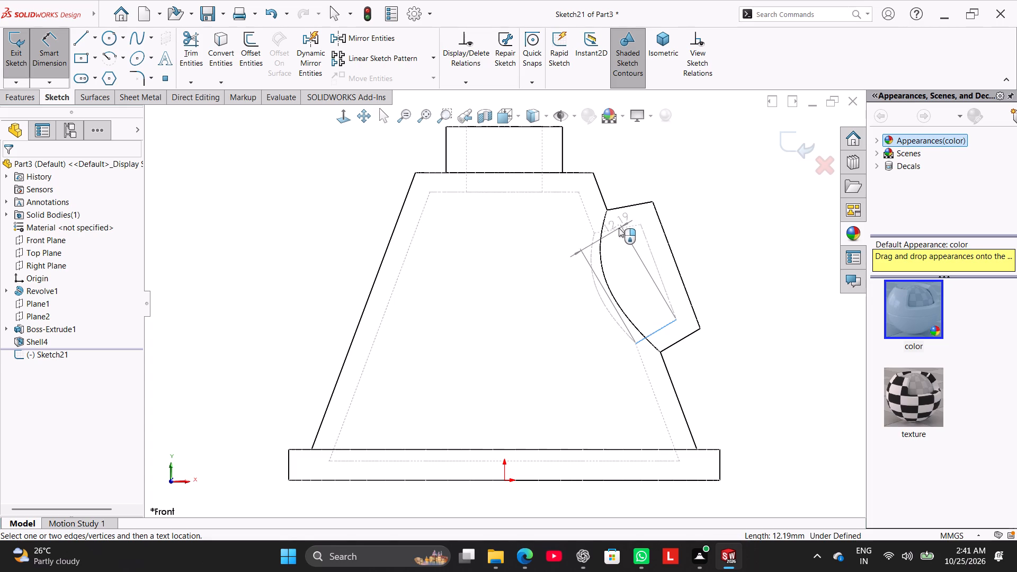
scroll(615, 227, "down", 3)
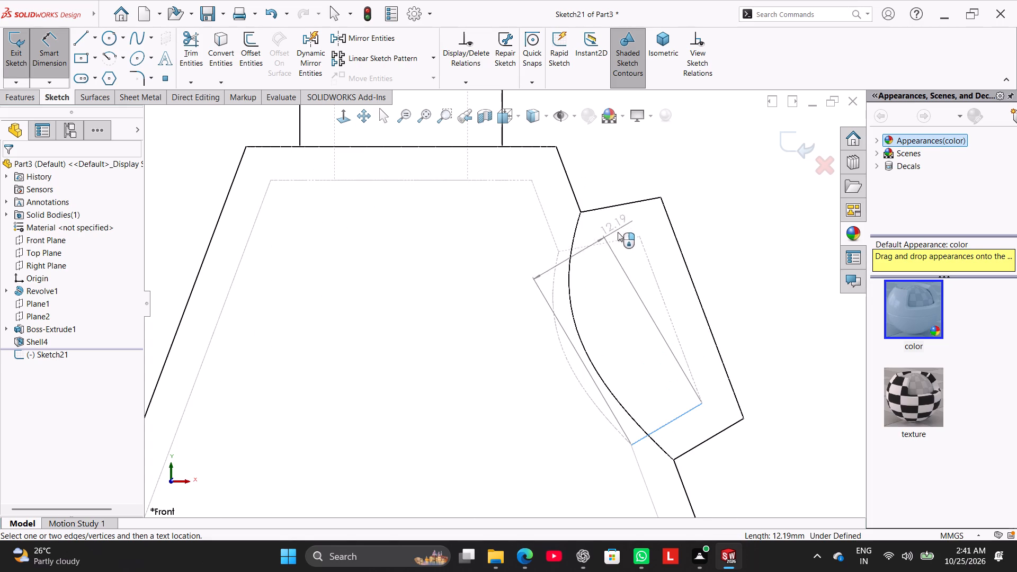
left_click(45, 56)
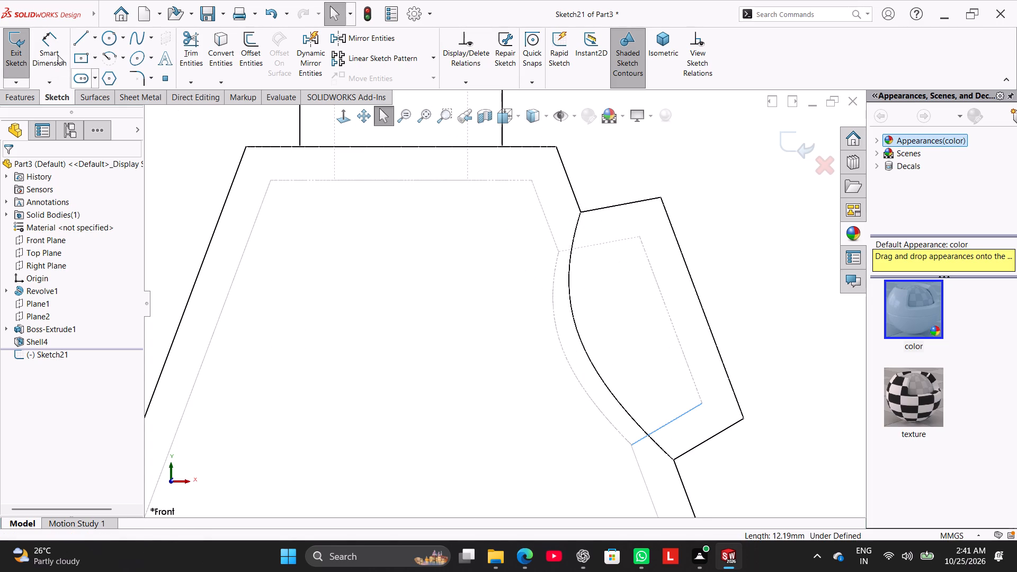
Convert the upper and lower silhouette edges of the side boss's inner cavity into sketch lines.
left_click(55, 48)
left_click(597, 244)
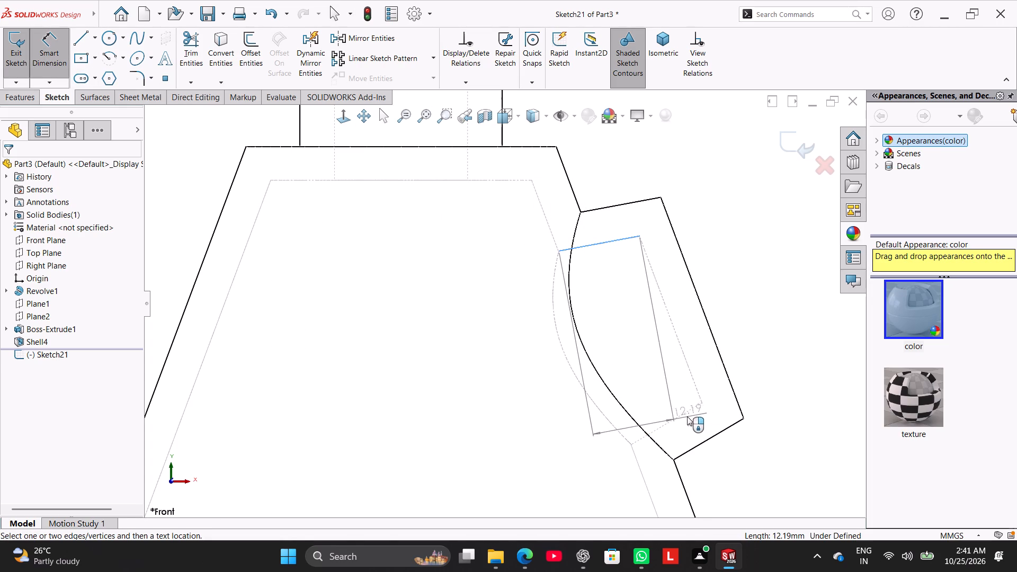
left_click(51, 49)
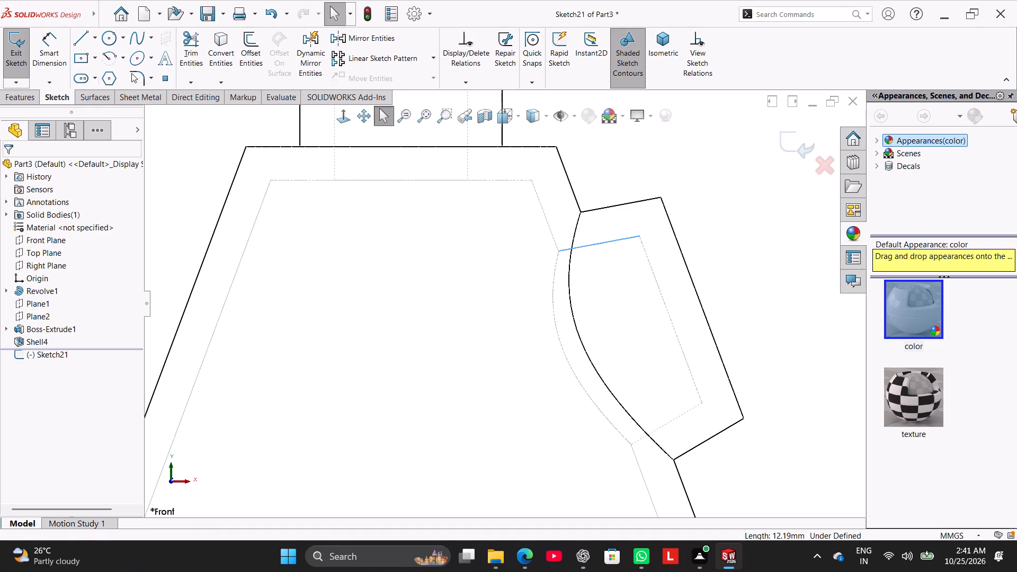
left_click(223, 45)
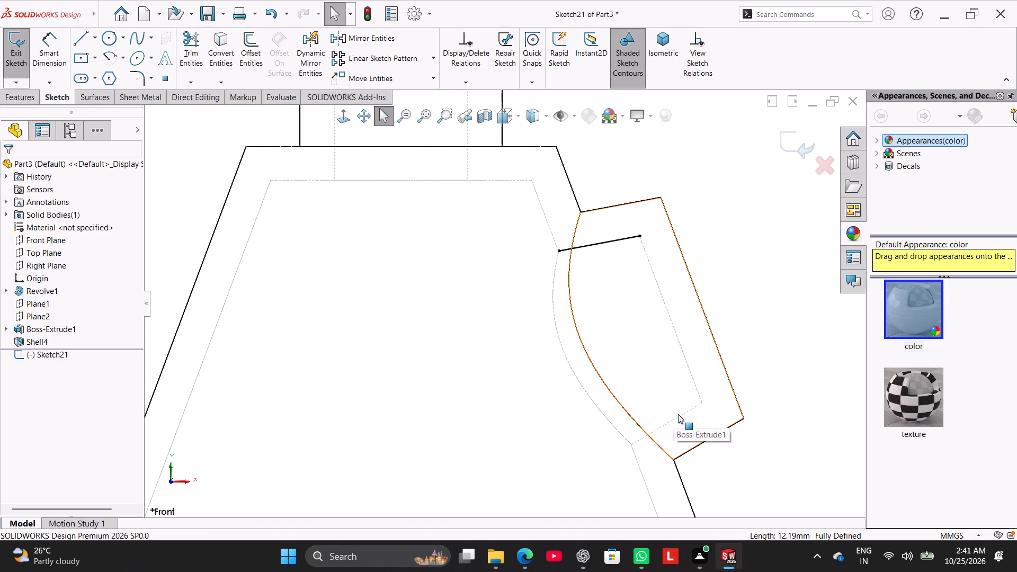
left_click(225, 55)
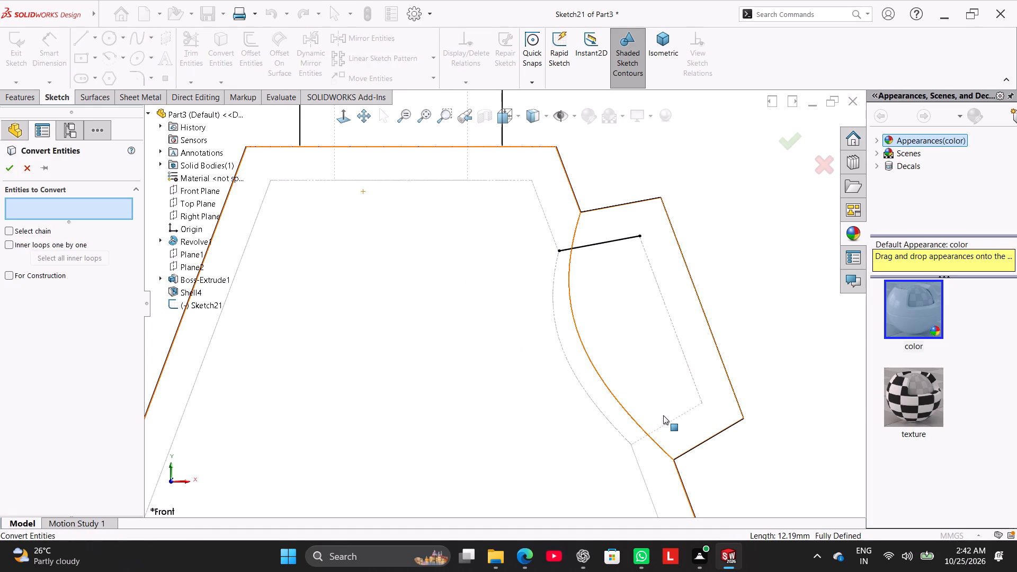
left_click(679, 419)
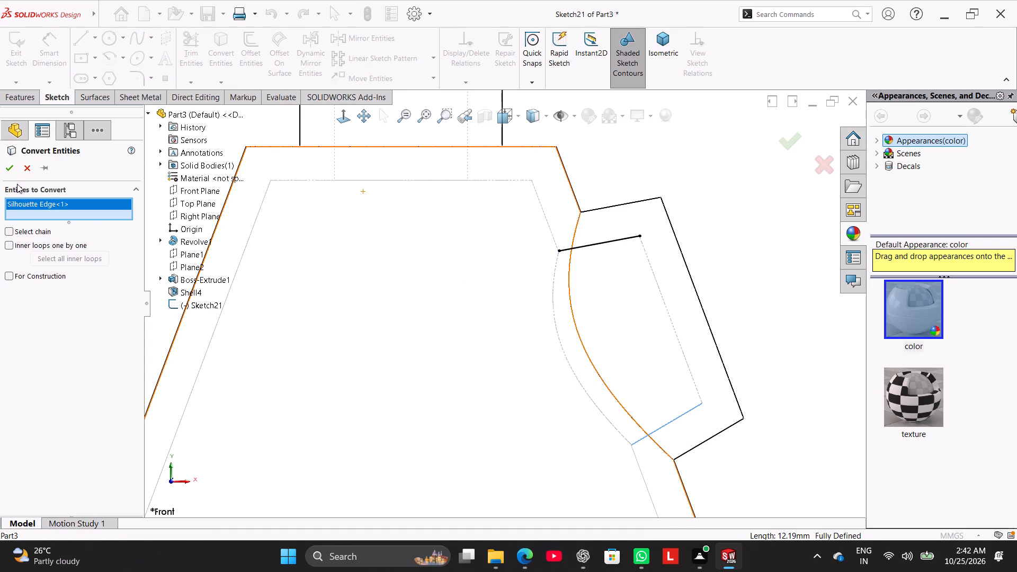
left_click(4, 171)
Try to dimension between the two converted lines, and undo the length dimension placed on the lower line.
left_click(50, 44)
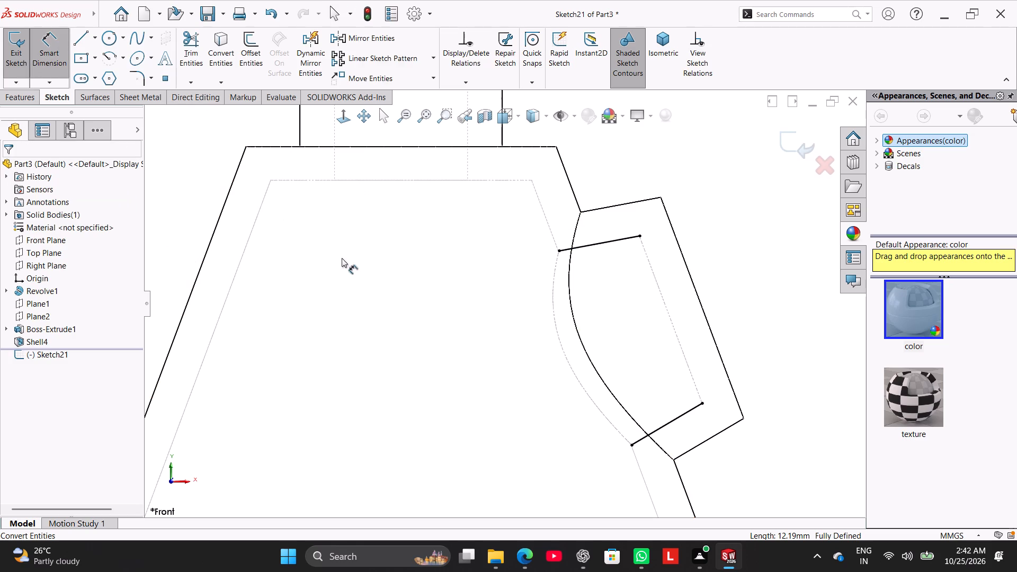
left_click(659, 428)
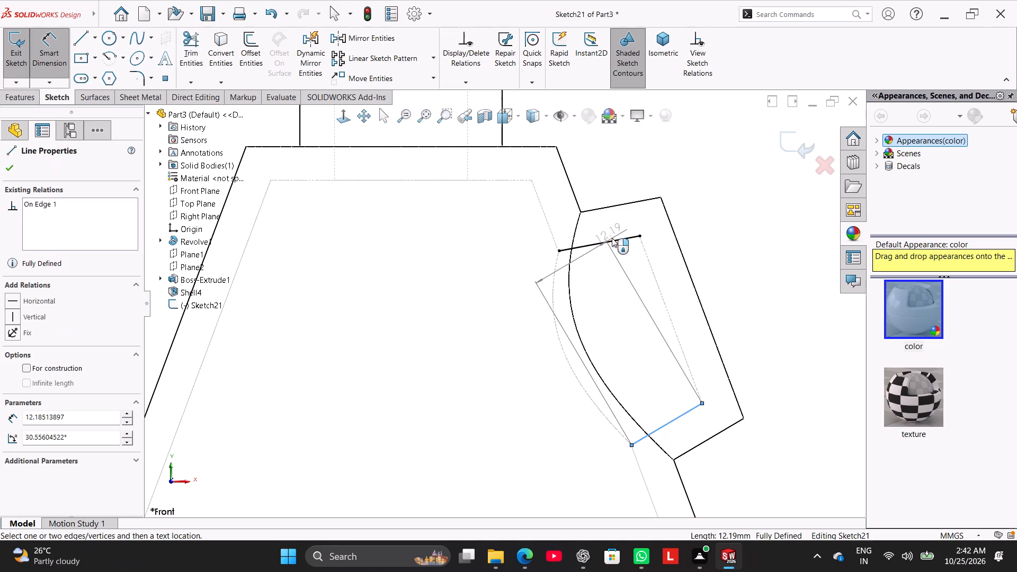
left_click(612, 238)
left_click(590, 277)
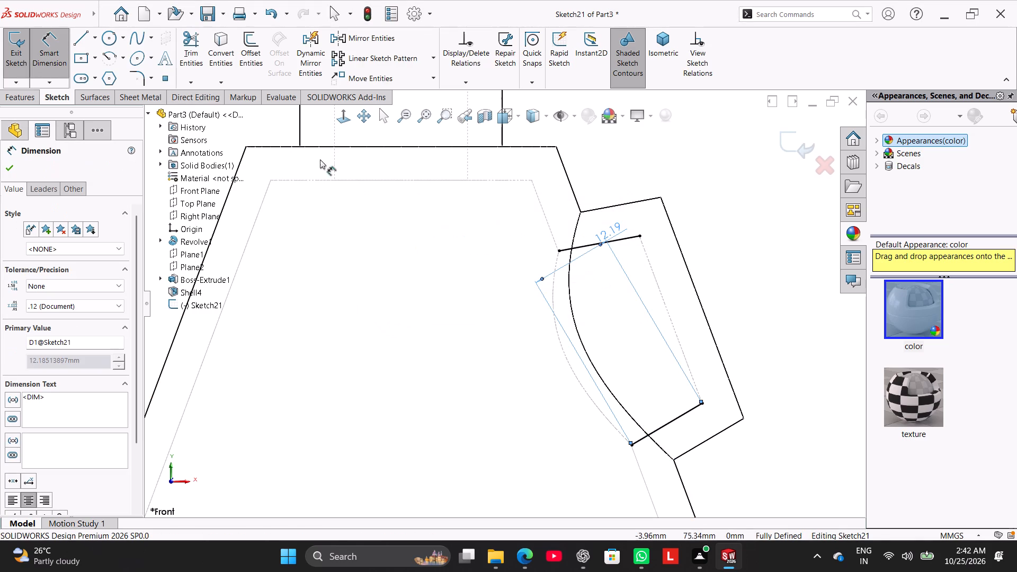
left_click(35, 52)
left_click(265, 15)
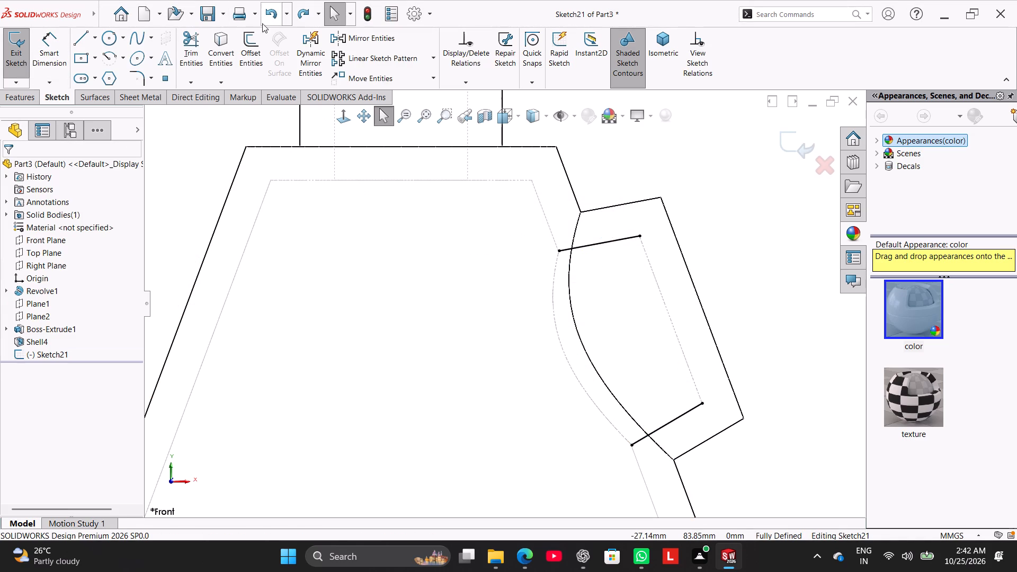
Check the angle between the two converted cavity lines with Smart Dimension, without keeping the dimension.
left_click(56, 42)
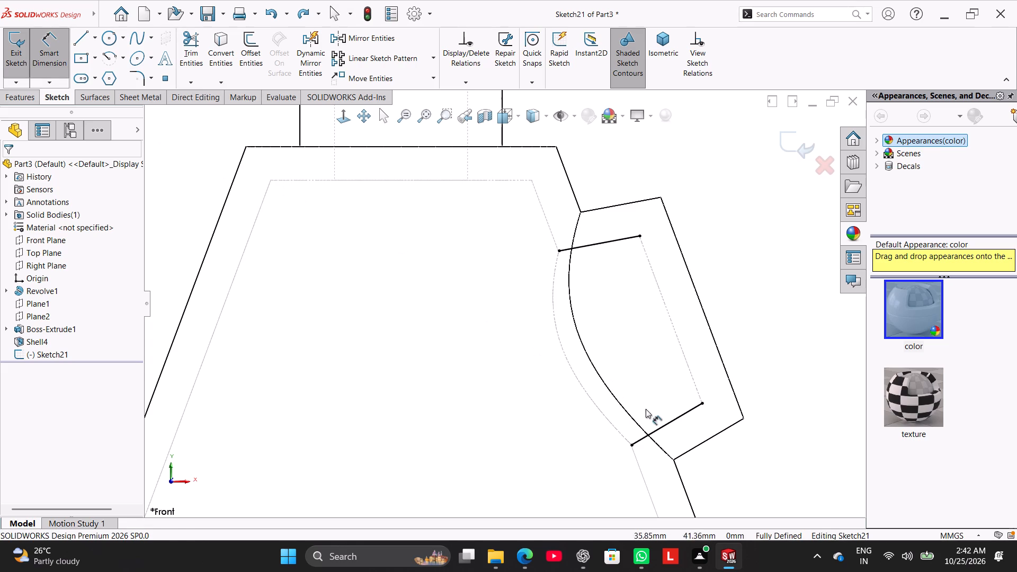
left_click(673, 422)
left_click(606, 242)
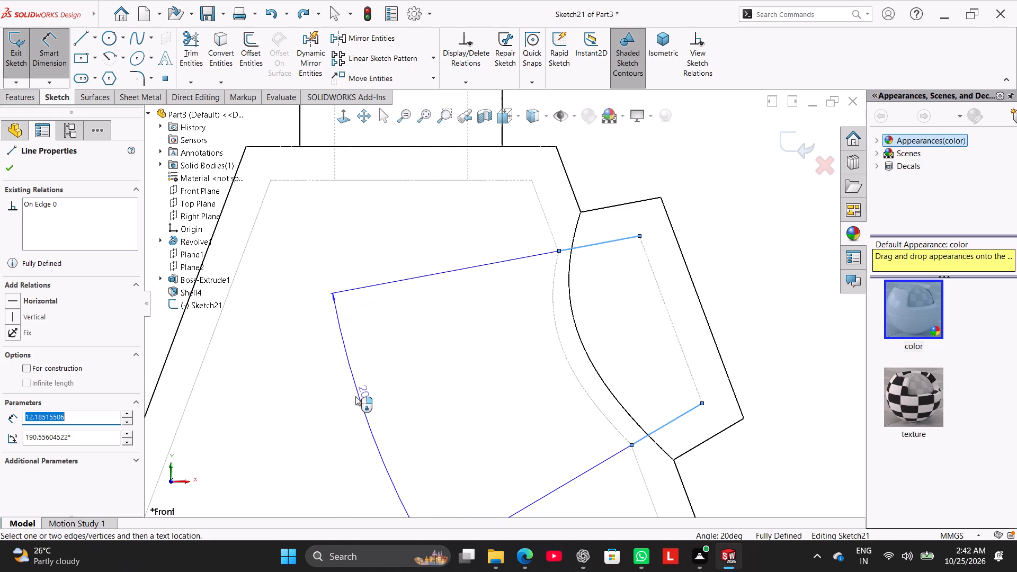
left_click(458, 364)
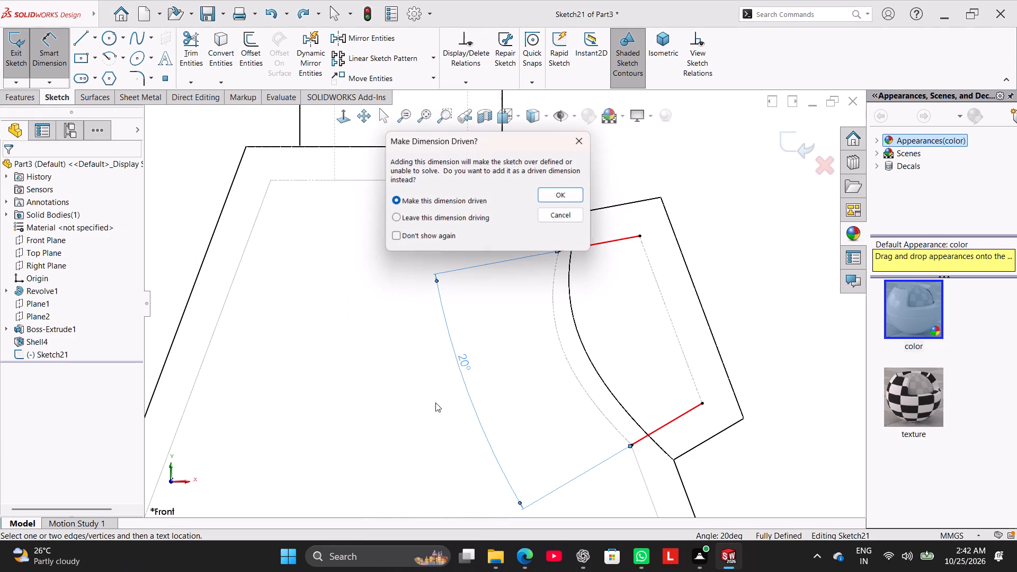
left_click(556, 213)
right_click(666, 156)
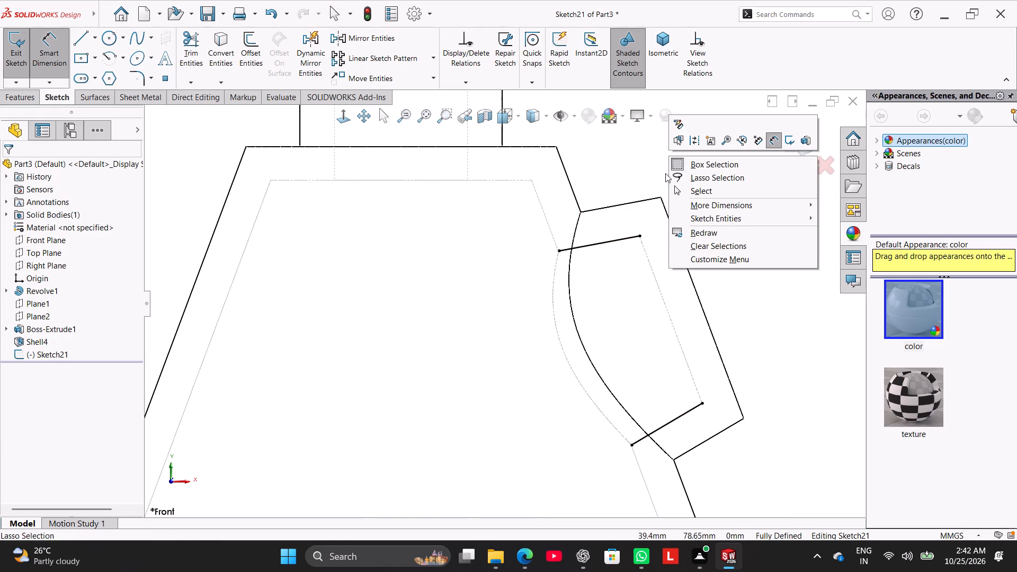
left_click(702, 191)
Exit the sketch and set the outward draft angle of the side boss's extrusion to 20°.
scroll(684, 299, "up", 2)
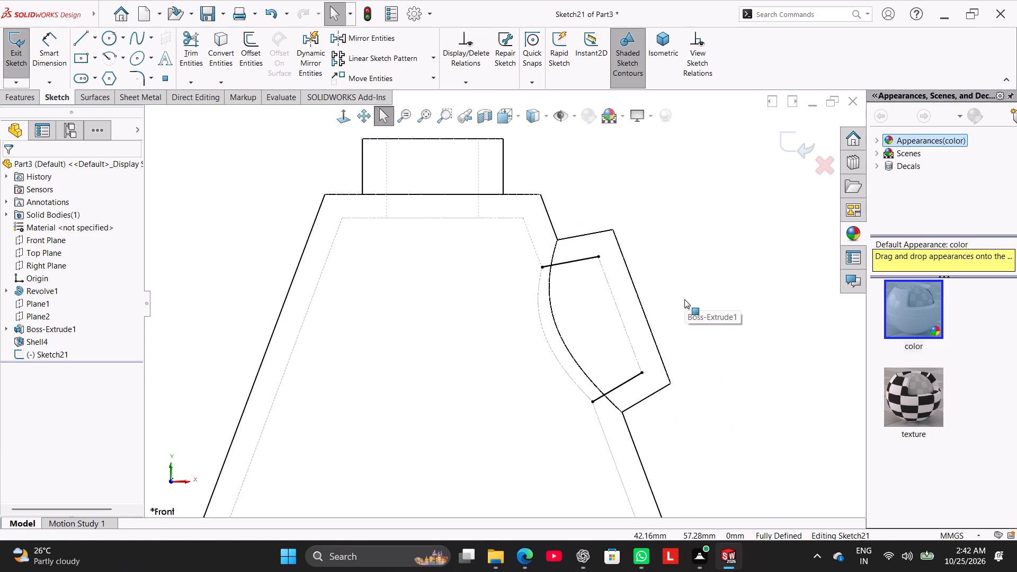
scroll(684, 299, "up", 1)
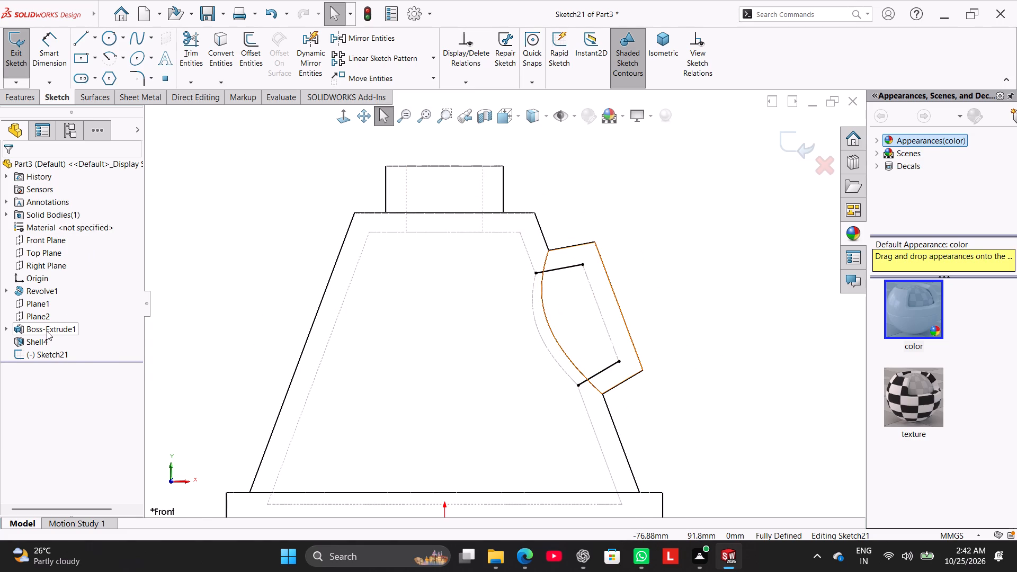
right_click(47, 331)
left_click(11, 66)
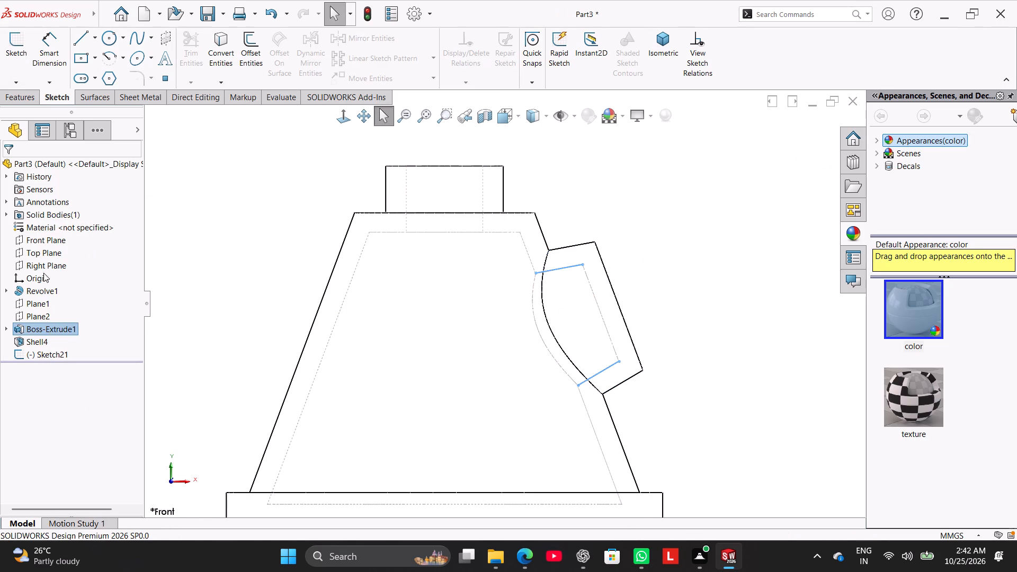
right_click(59, 326)
left_click(74, 297)
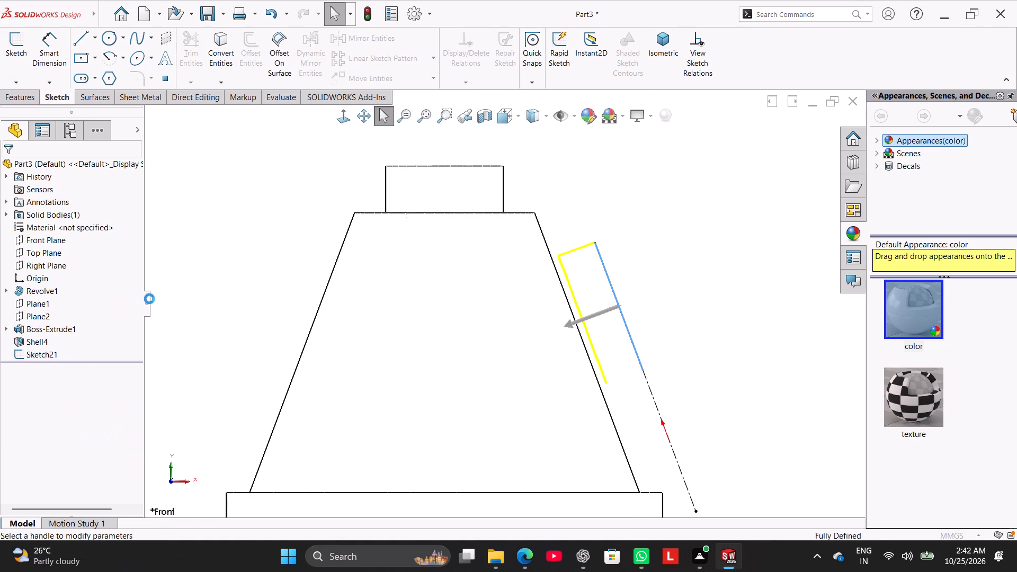
middle_click_drag(250, 285, 203, 314)
scroll(200, 315, "up", 2)
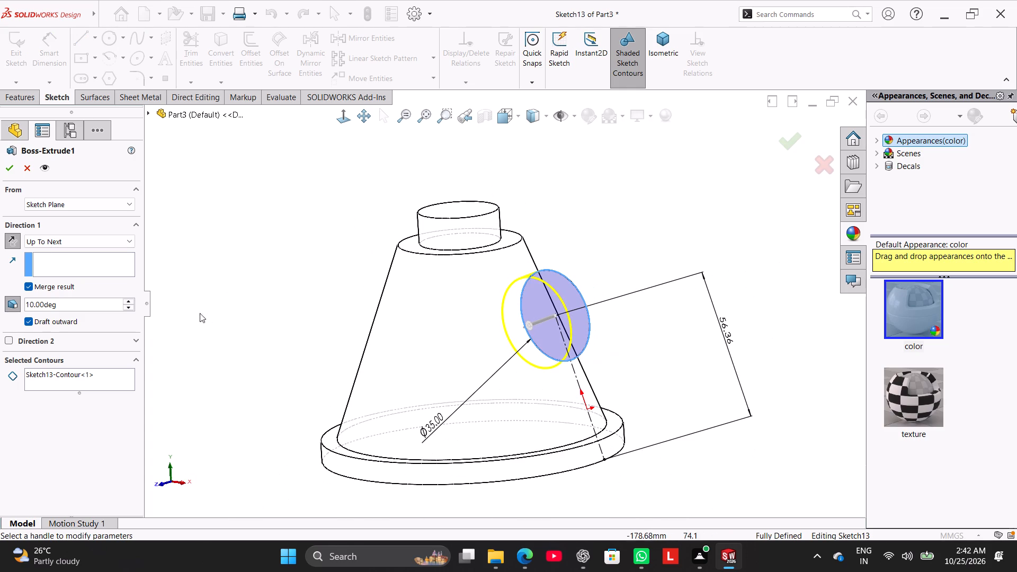
double_click(78, 304)
type("20")
key("Return")
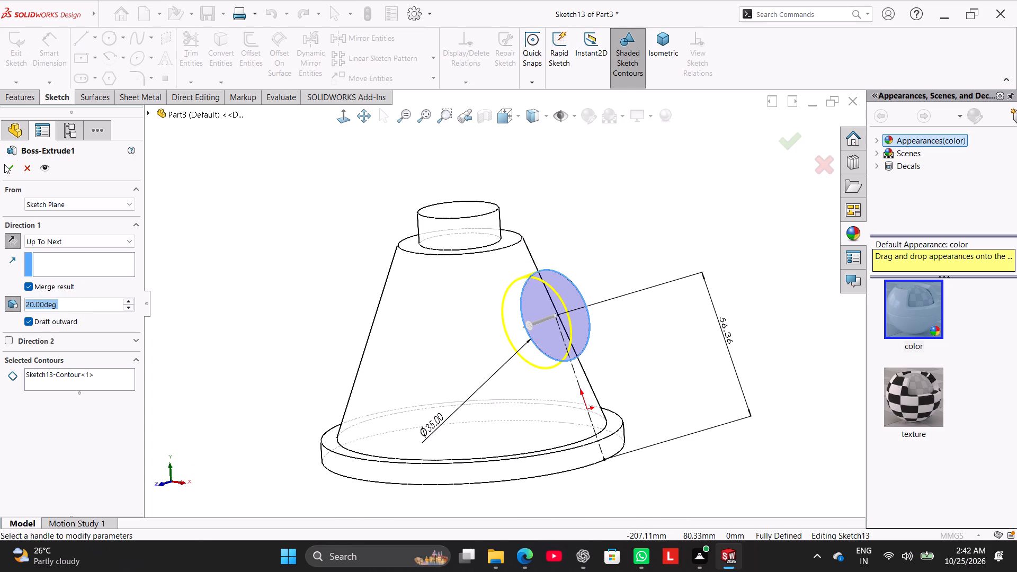
left_click(4, 164)
left_click(219, 246)
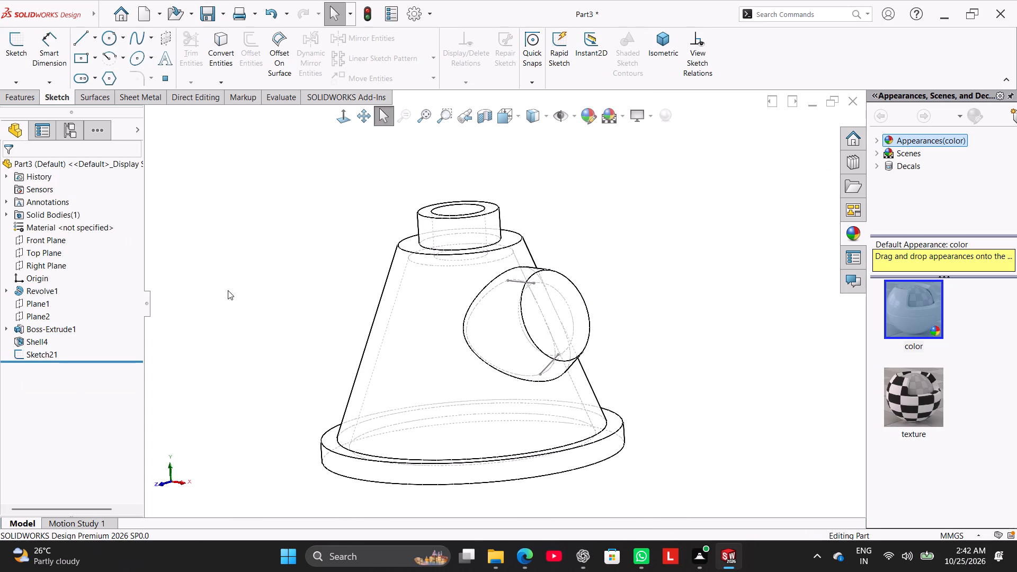
Reopen the sketch with the converted cavity lines and check the angle between them, without placing a dimension.
double_click(519, 283)
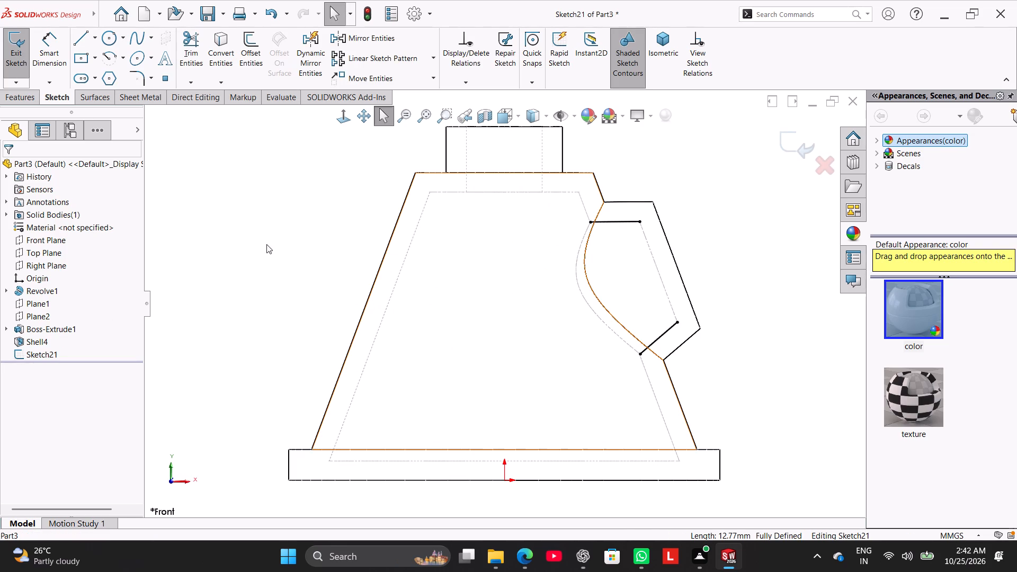
left_click(56, 49)
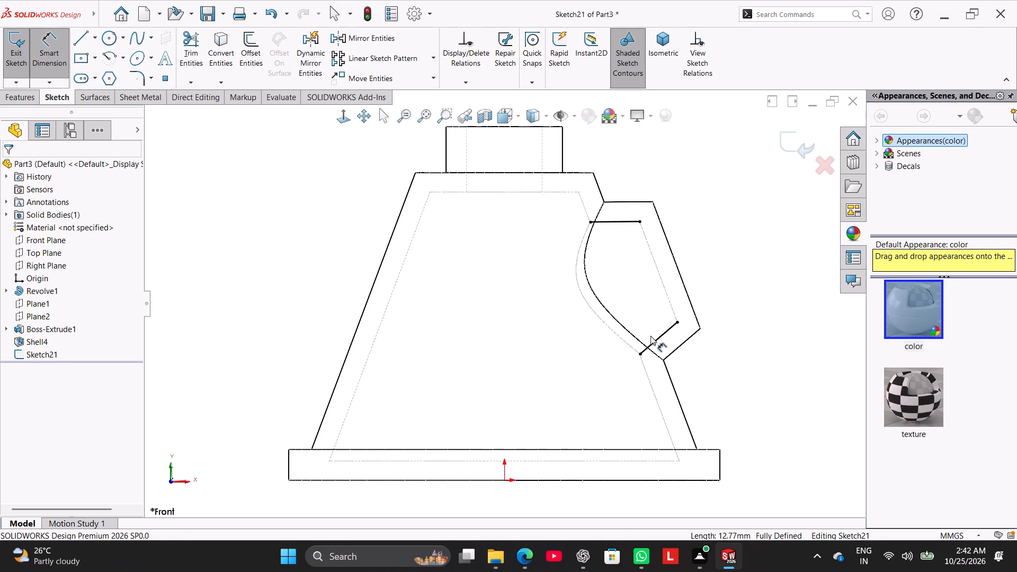
left_click(655, 338)
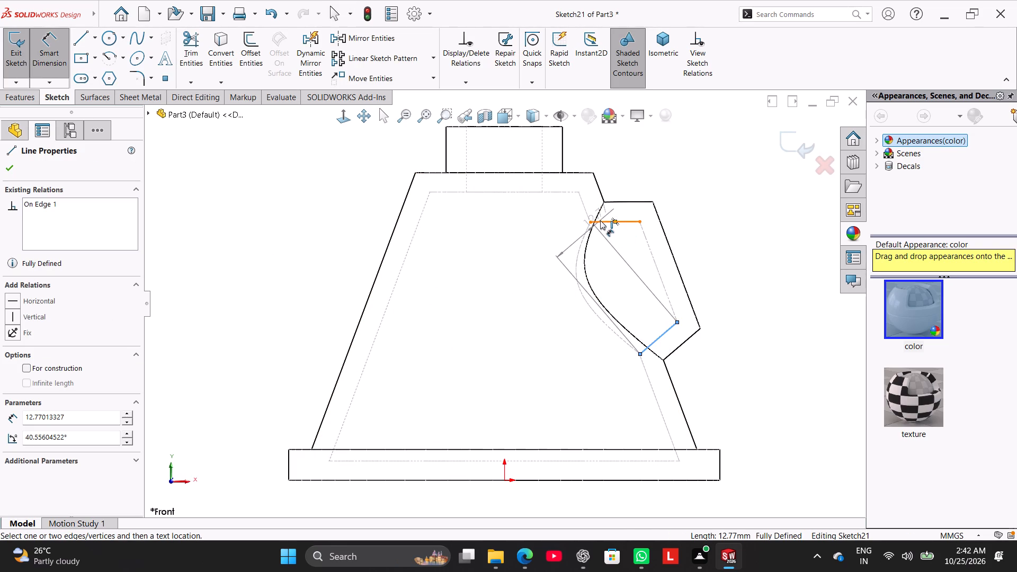
left_click(603, 219)
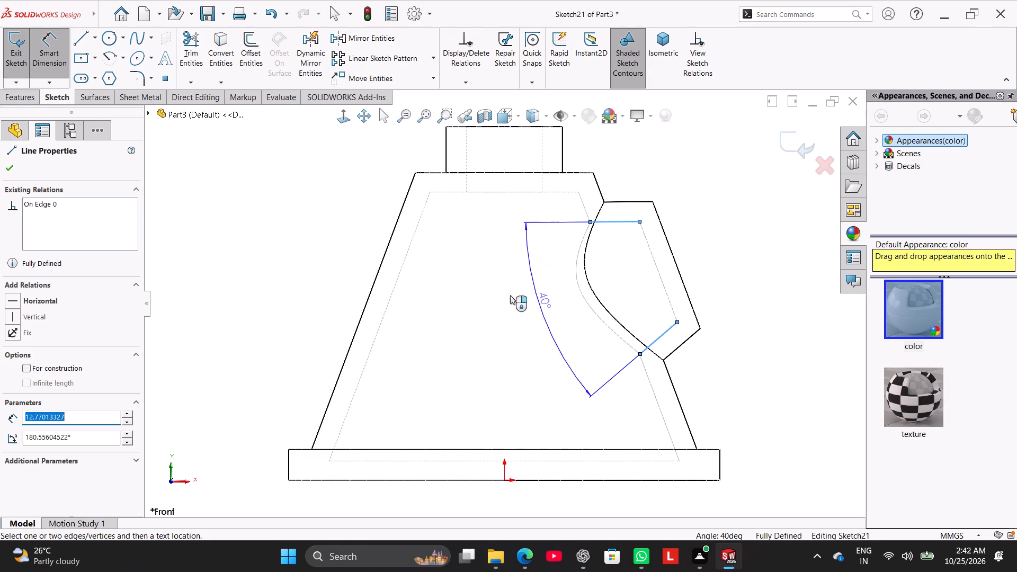
left_click(52, 53)
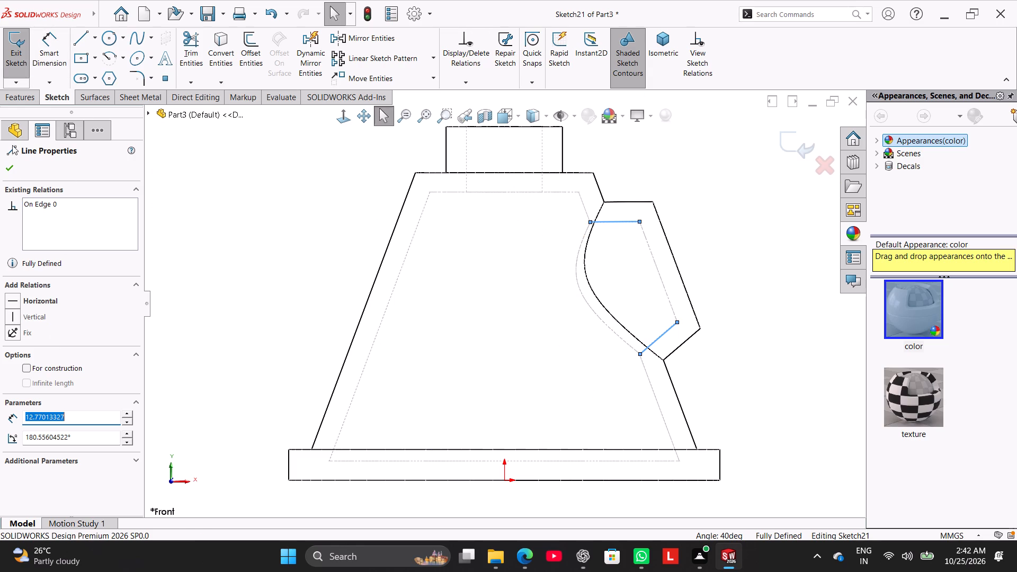
left_click(16, 65)
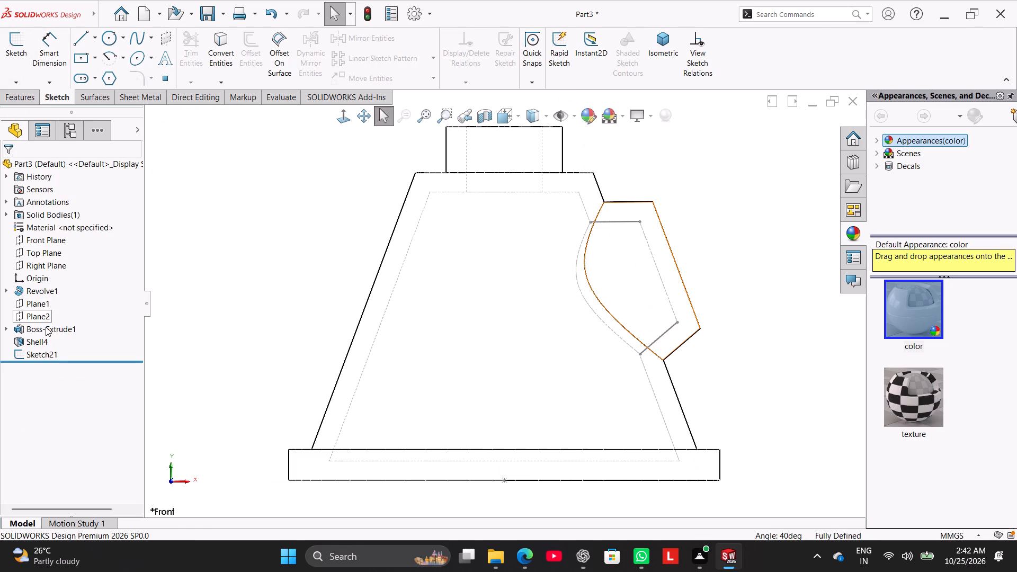
Set the outward draft angle of the side boss's extrusion to 15°.
right_click(47, 328)
left_click(60, 303)
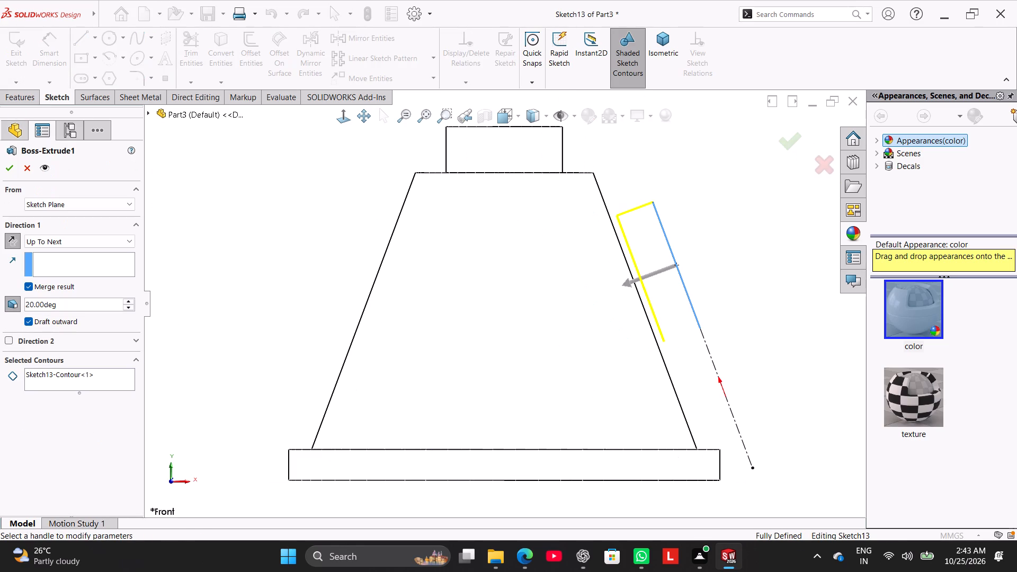
double_click(65, 307)
type("15")
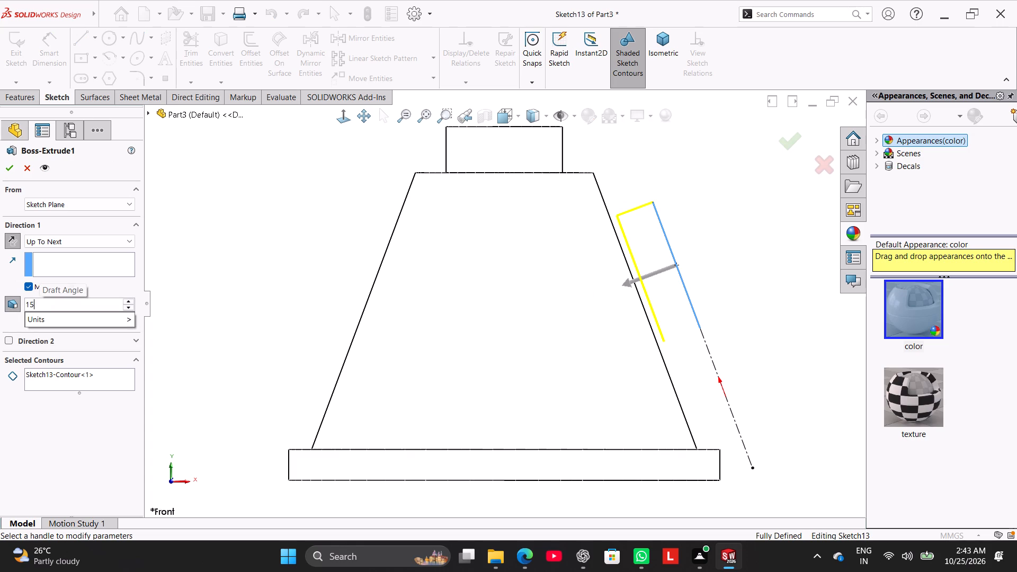
key("Return")
left_click(8, 172)
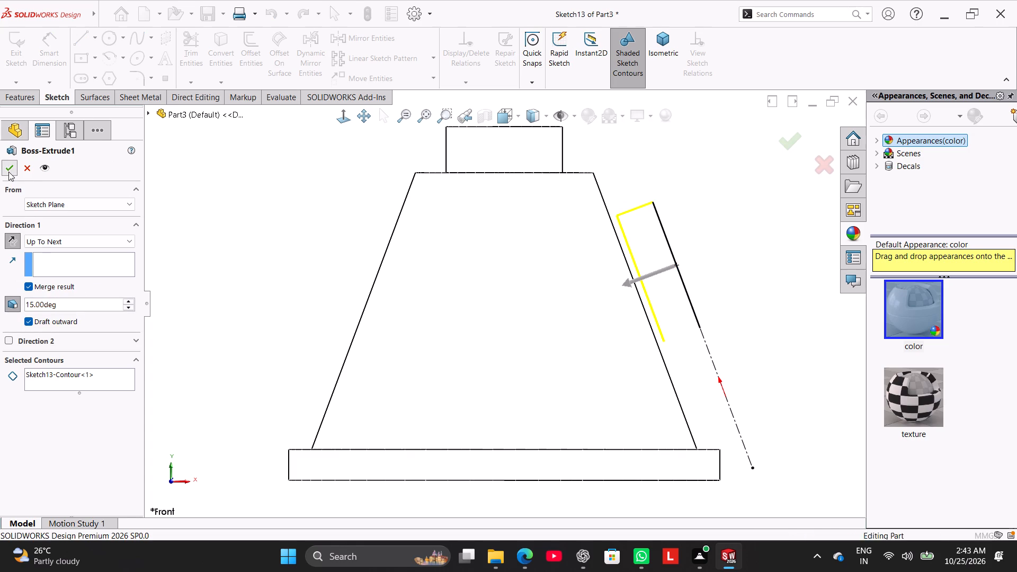
Reopen the sketch with the converted cavity lines and check the angle between them with Smart Dimension, without keeping the dimension.
double_click(617, 223)
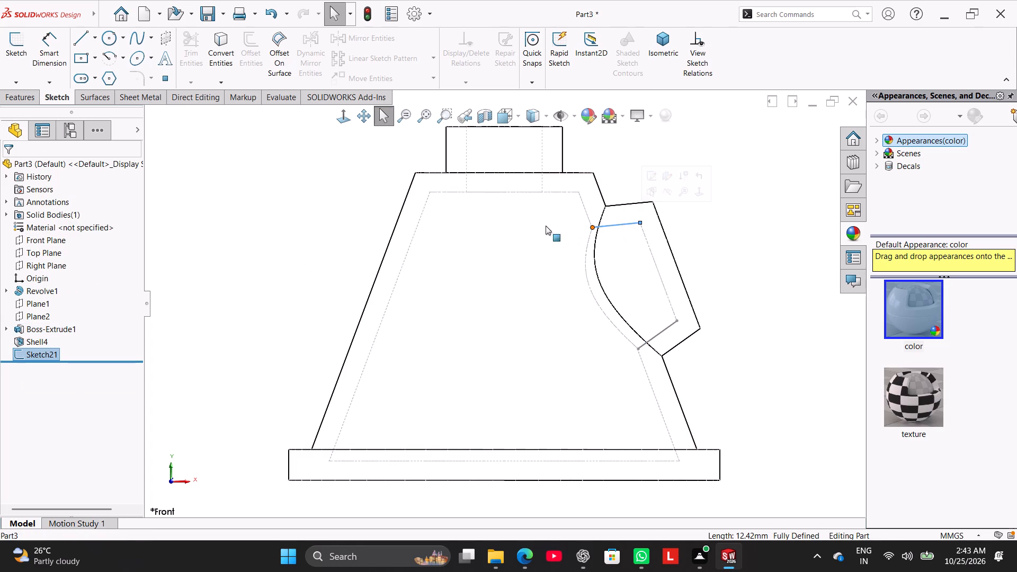
double_click(623, 224)
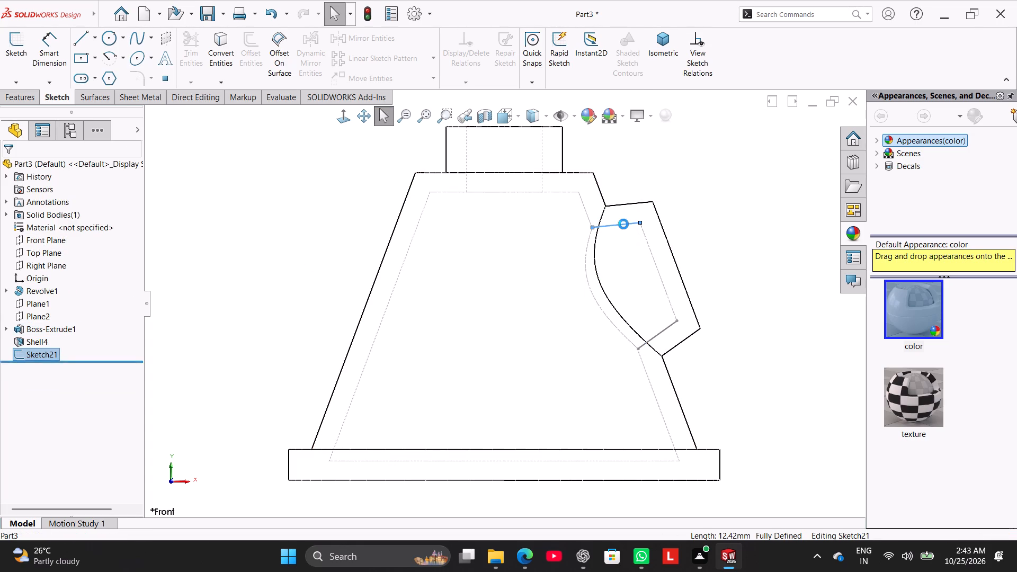
left_click(51, 55)
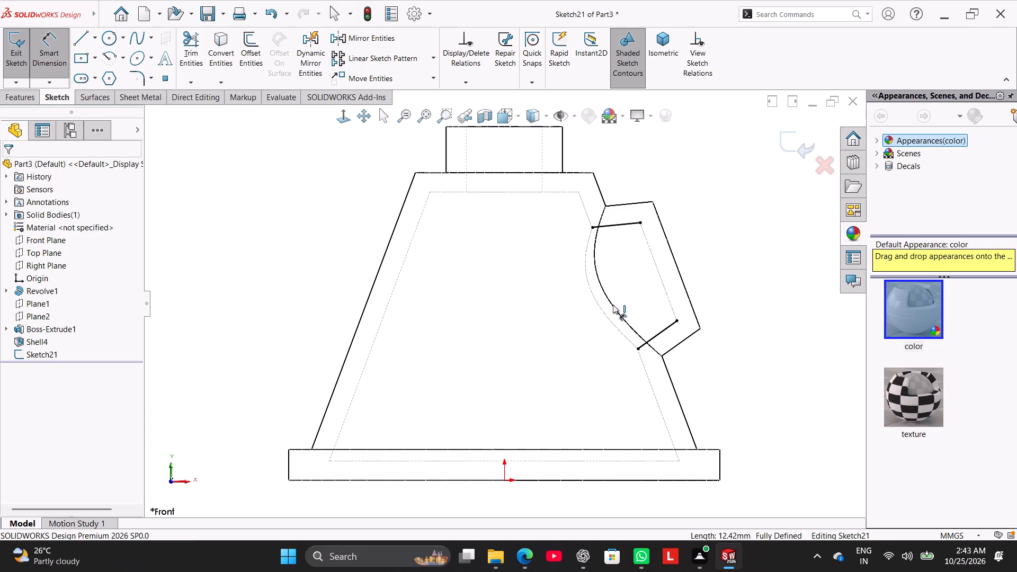
left_click(663, 330)
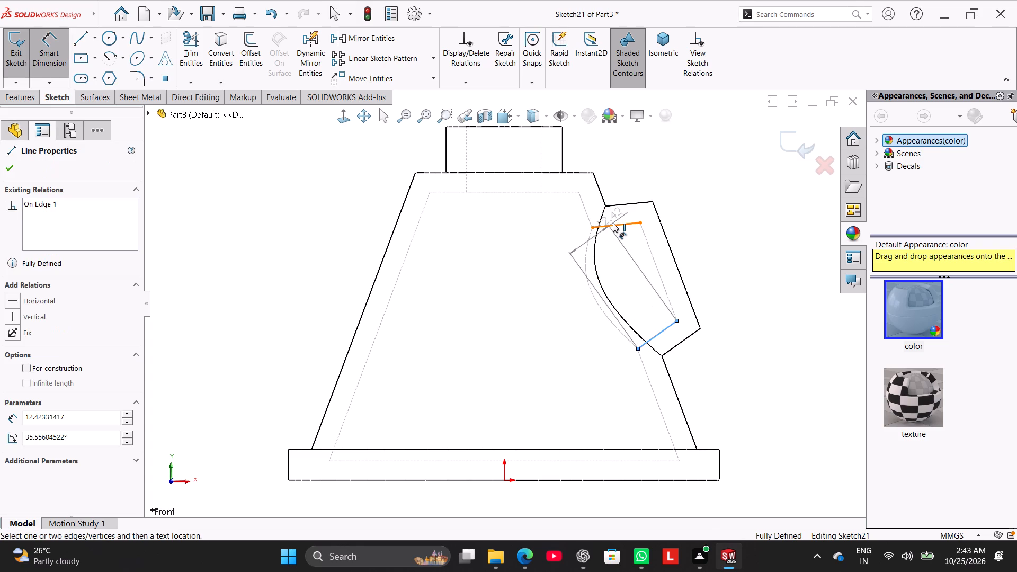
left_click(613, 223)
left_click(564, 302)
left_click(561, 212)
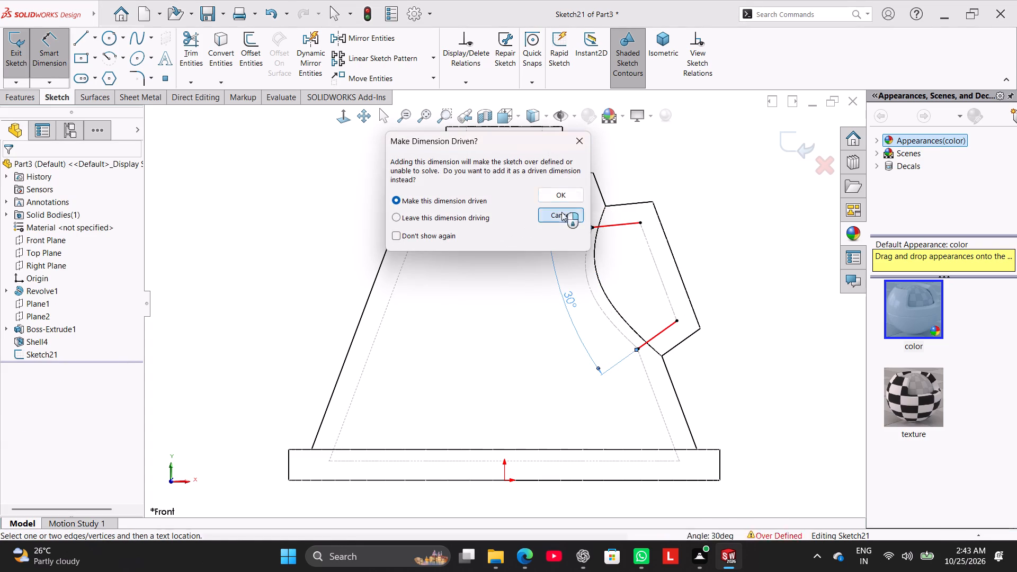
left_click(56, 61)
left_click(19, 46)
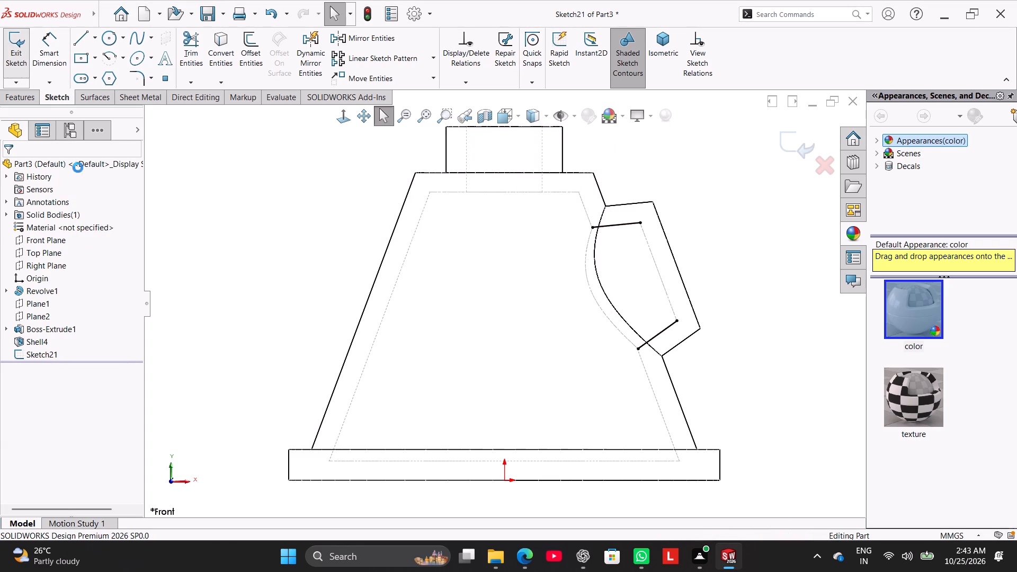
Delete the sketch containing the two converted cavity lines.
right_click(42, 354)
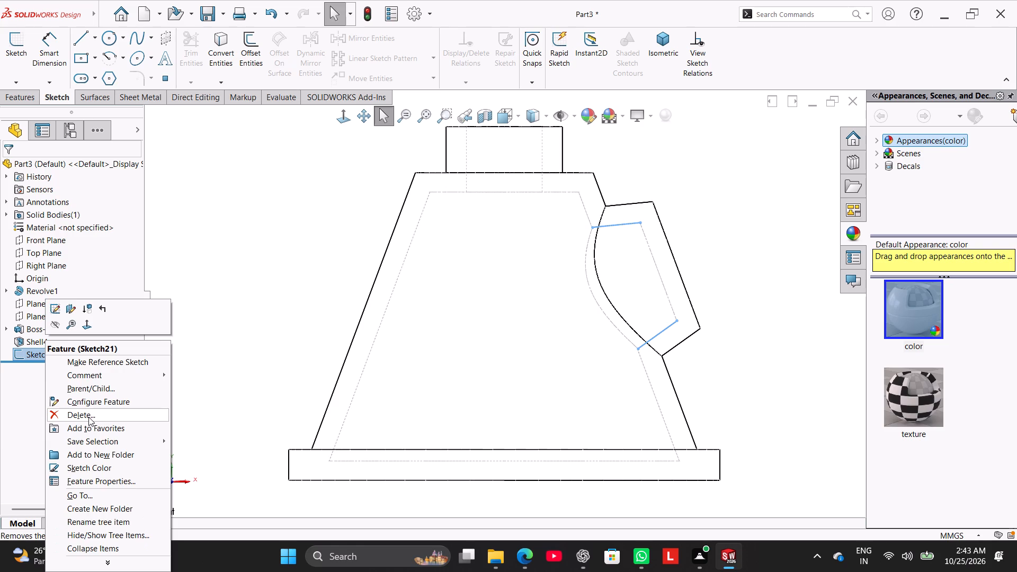
left_click(88, 417)
left_click(574, 203)
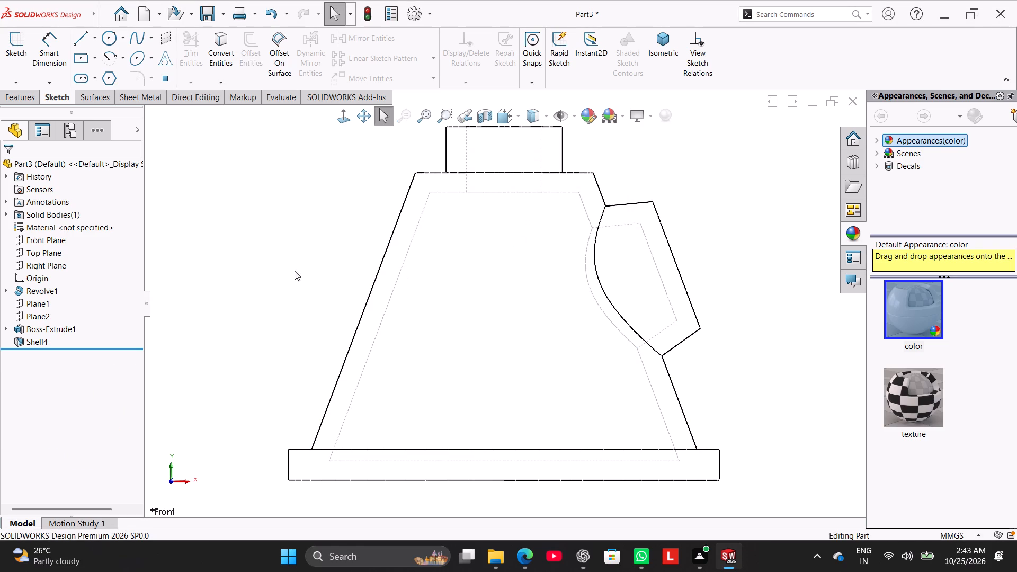
Show the part in isometric orientation with the shaded with edges display style.
left_click(286, 267)
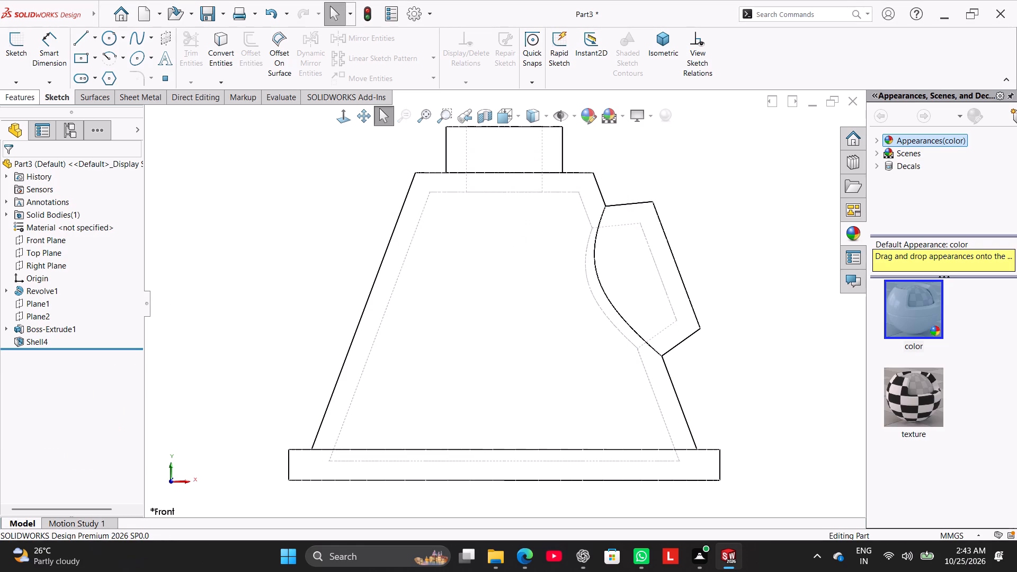
right_click_drag(310, 257, 391, 174)
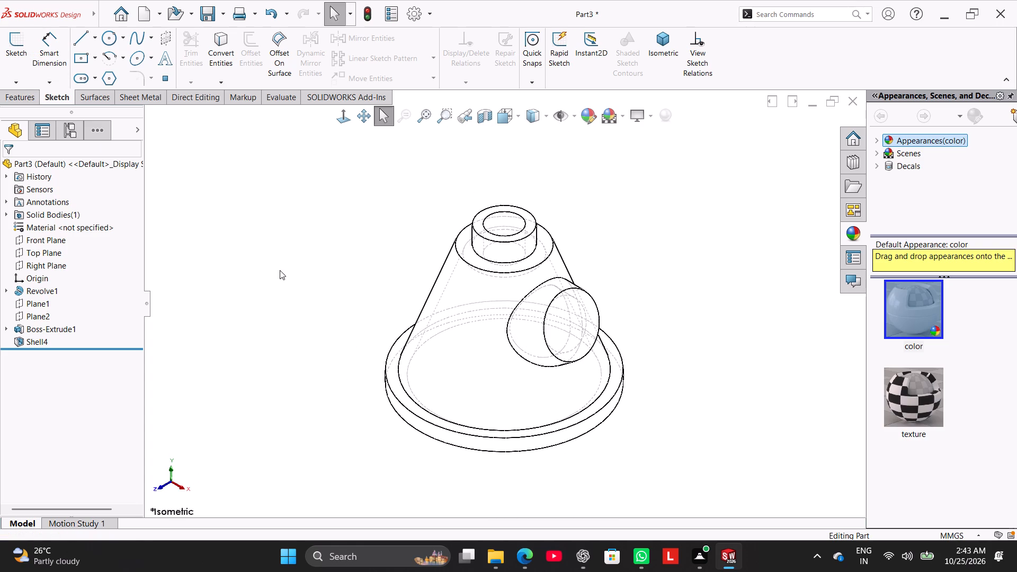
left_click(545, 122)
left_click(538, 138)
left_click(293, 256)
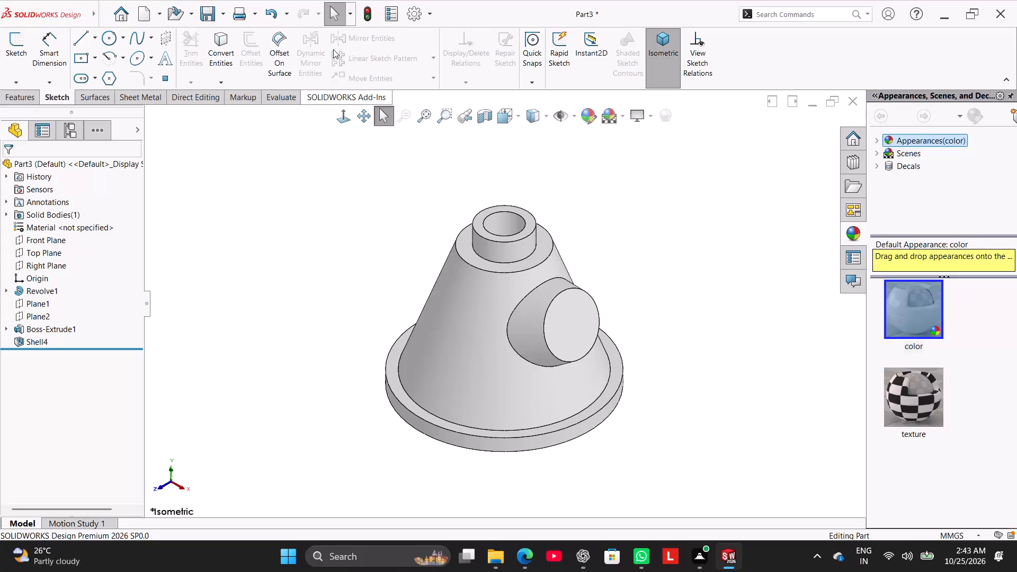
Start a sketch on the flat end face of the side boss.
right_click(566, 318)
left_click(597, 300)
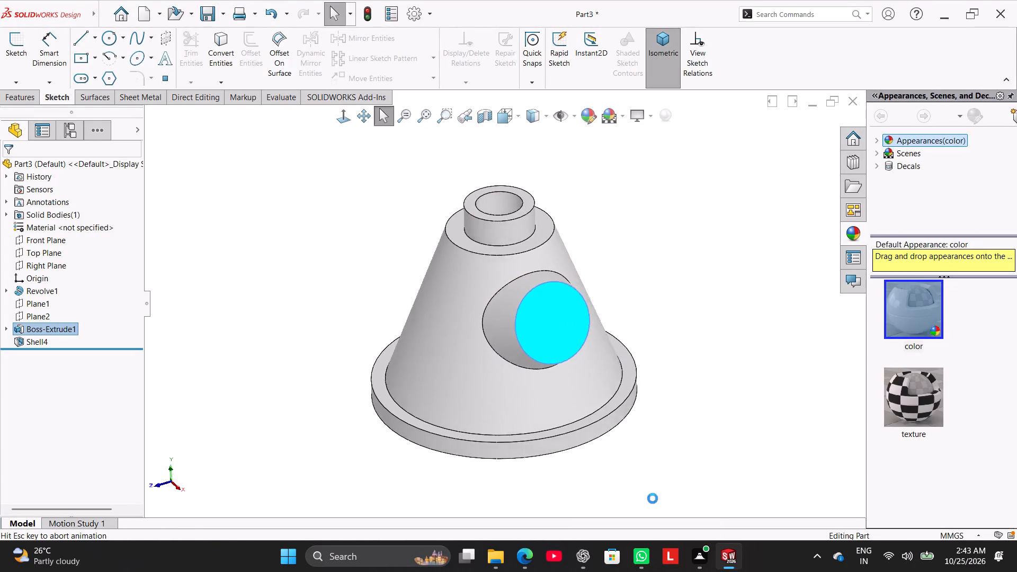
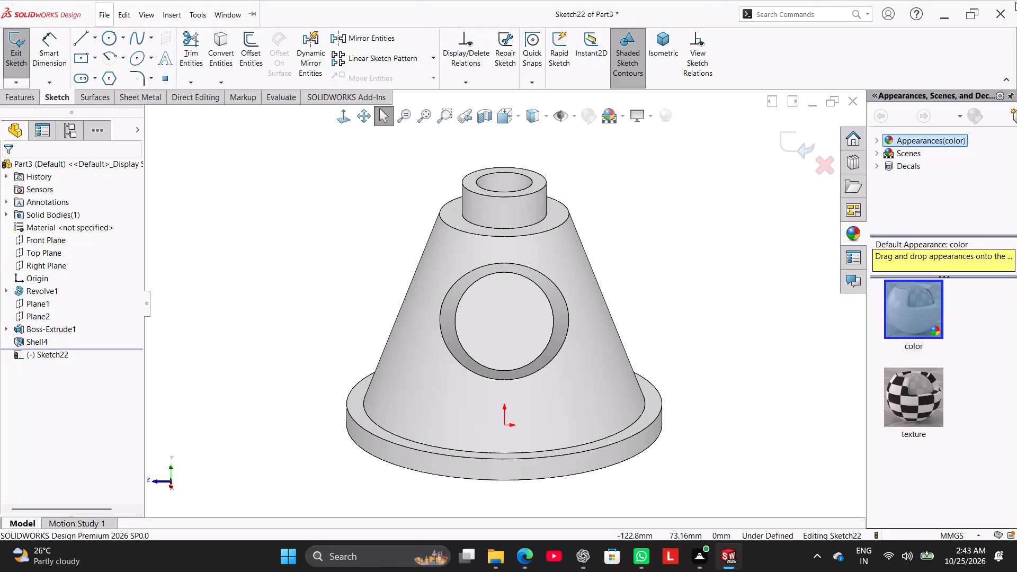
Sketch a circle centred on the side boss's end face and dimension its diameter to 20 mm.
left_click(343, 196)
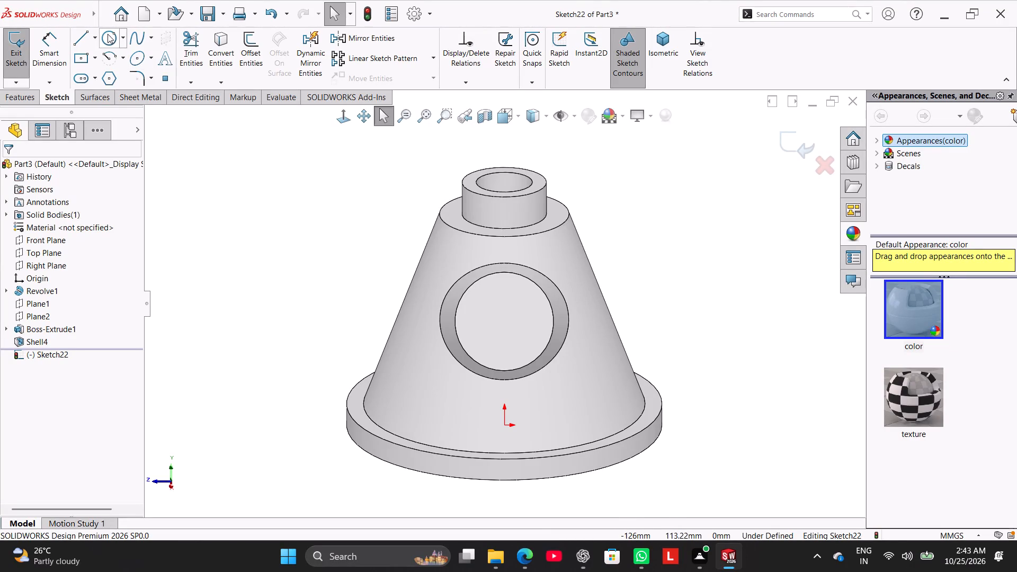
left_click(105, 33)
left_click(505, 321)
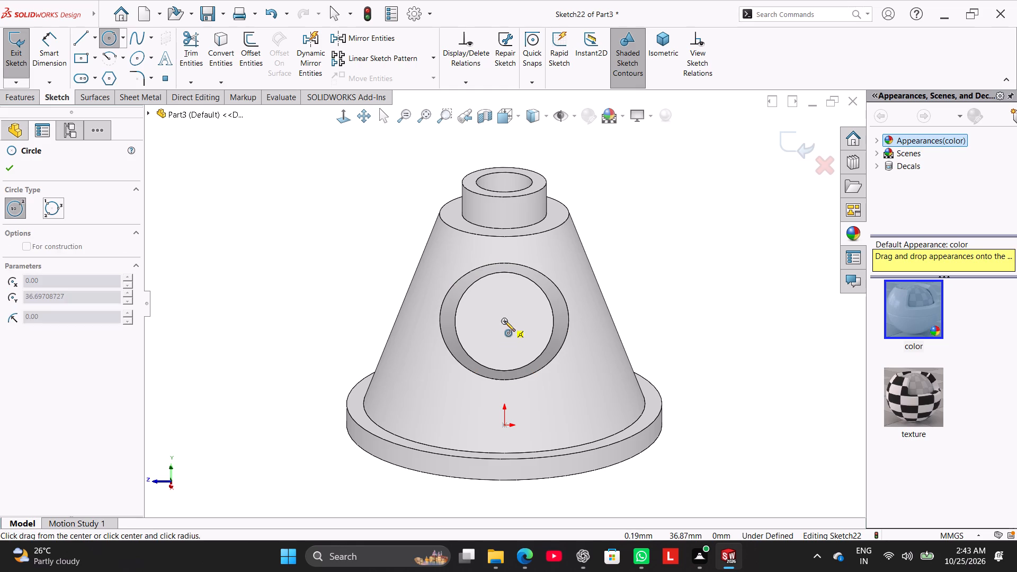
left_click(516, 343)
left_click(59, 56)
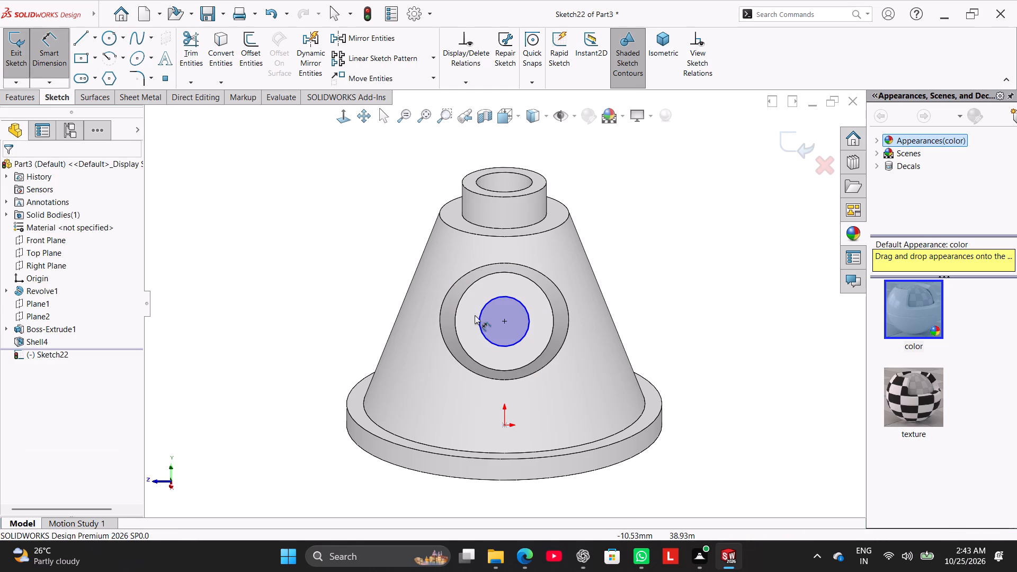
left_click(528, 334)
left_click(630, 240)
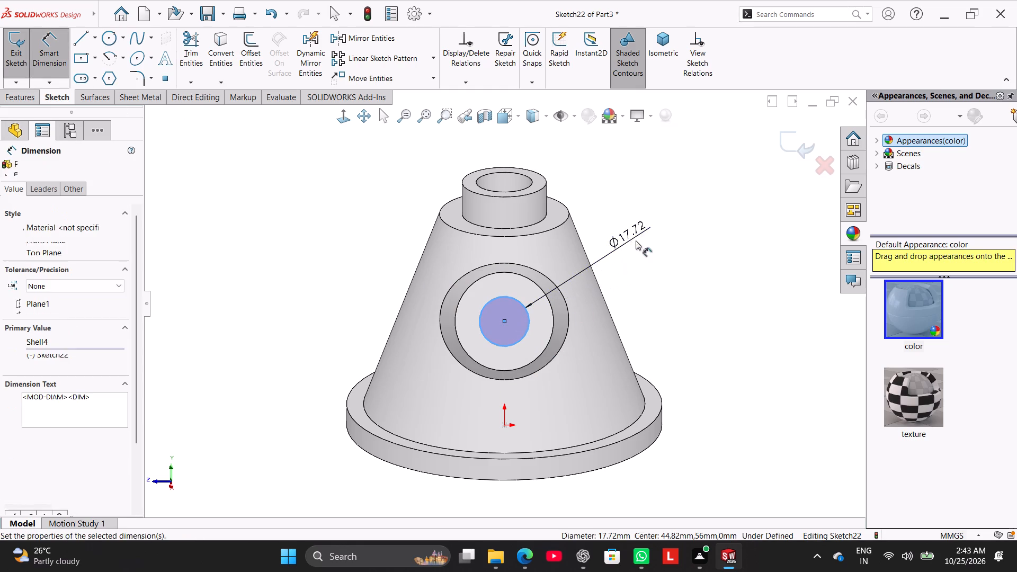
type("20")
key("Return")
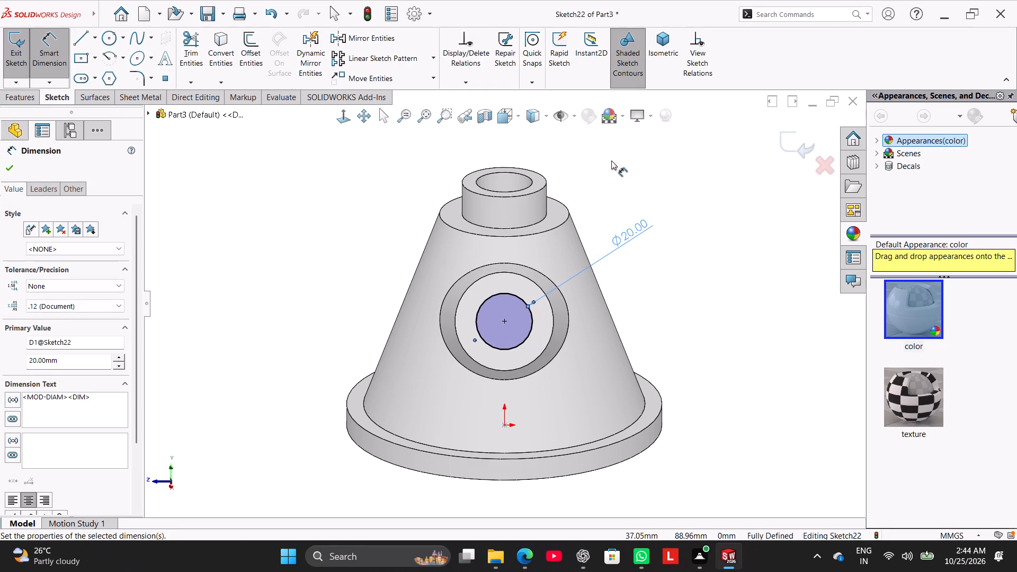
right_click(667, 198)
left_click(699, 228)
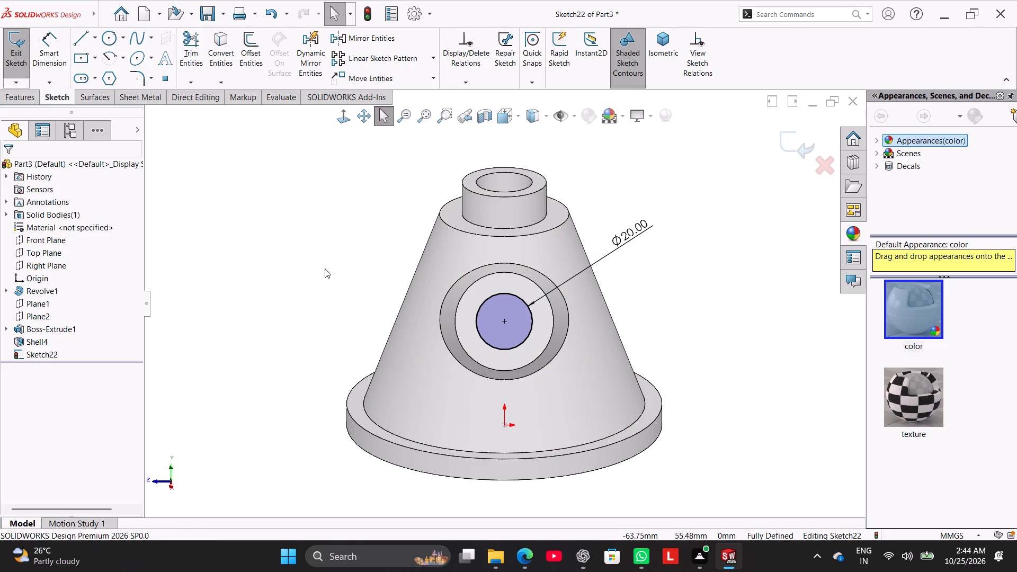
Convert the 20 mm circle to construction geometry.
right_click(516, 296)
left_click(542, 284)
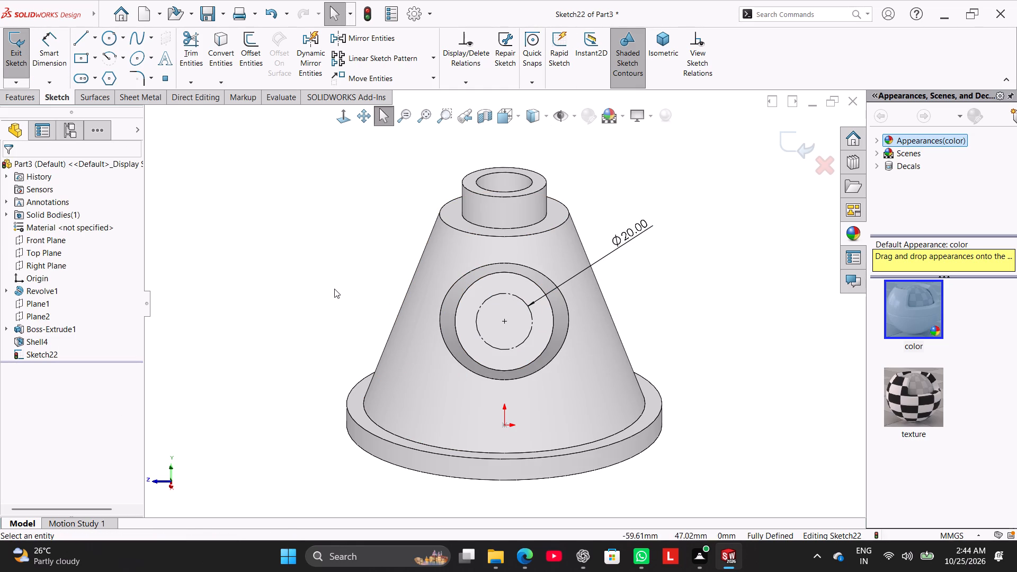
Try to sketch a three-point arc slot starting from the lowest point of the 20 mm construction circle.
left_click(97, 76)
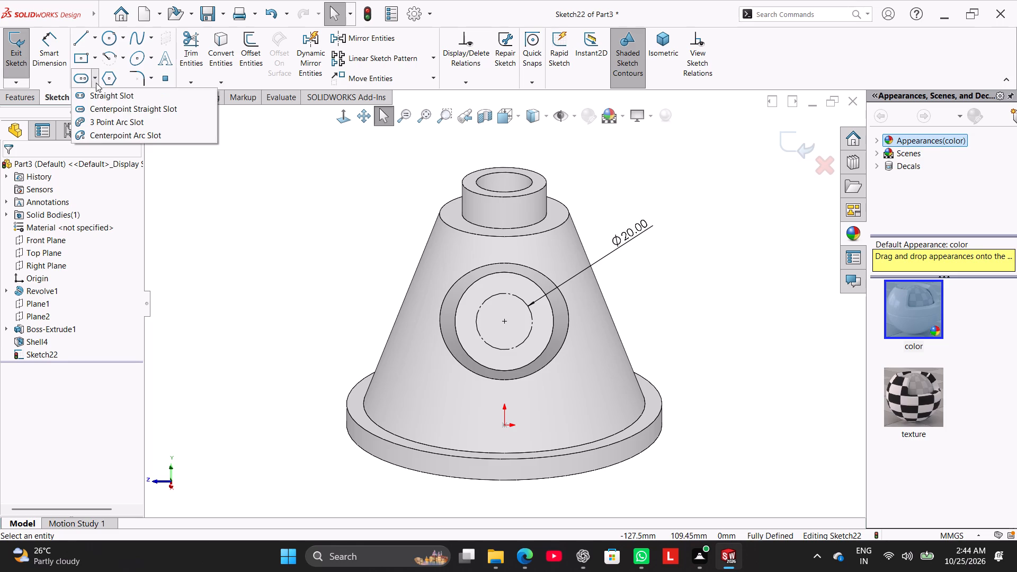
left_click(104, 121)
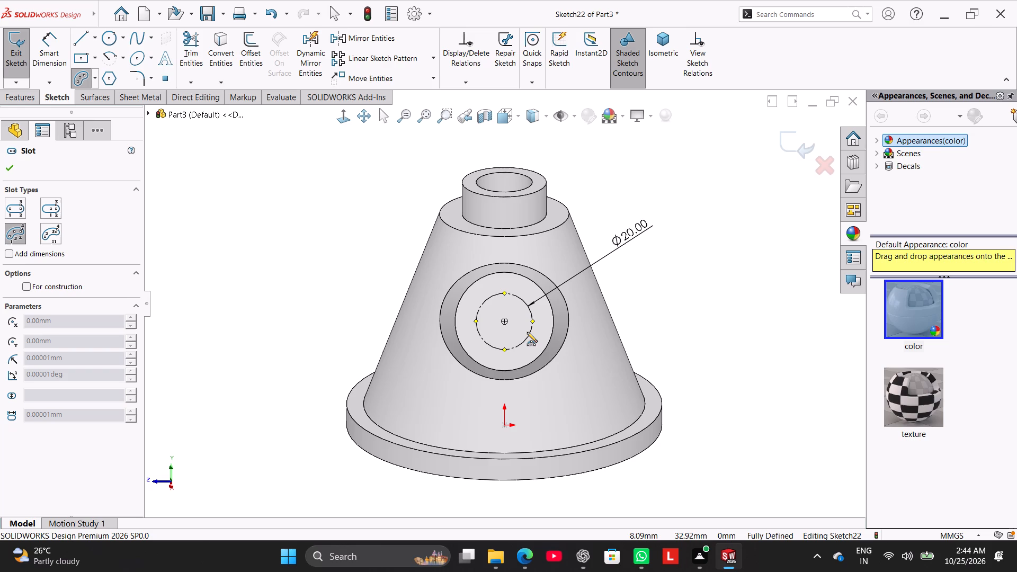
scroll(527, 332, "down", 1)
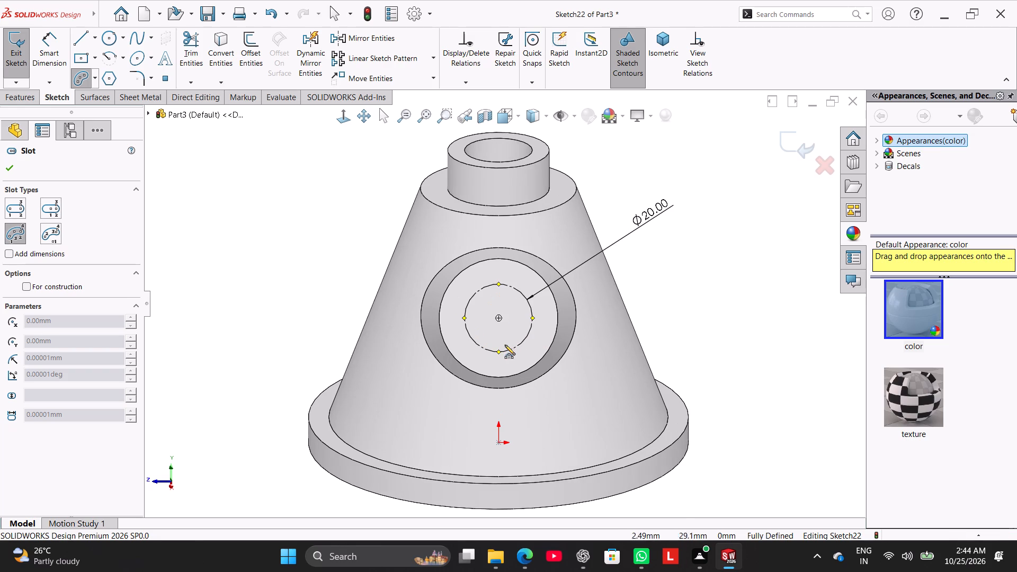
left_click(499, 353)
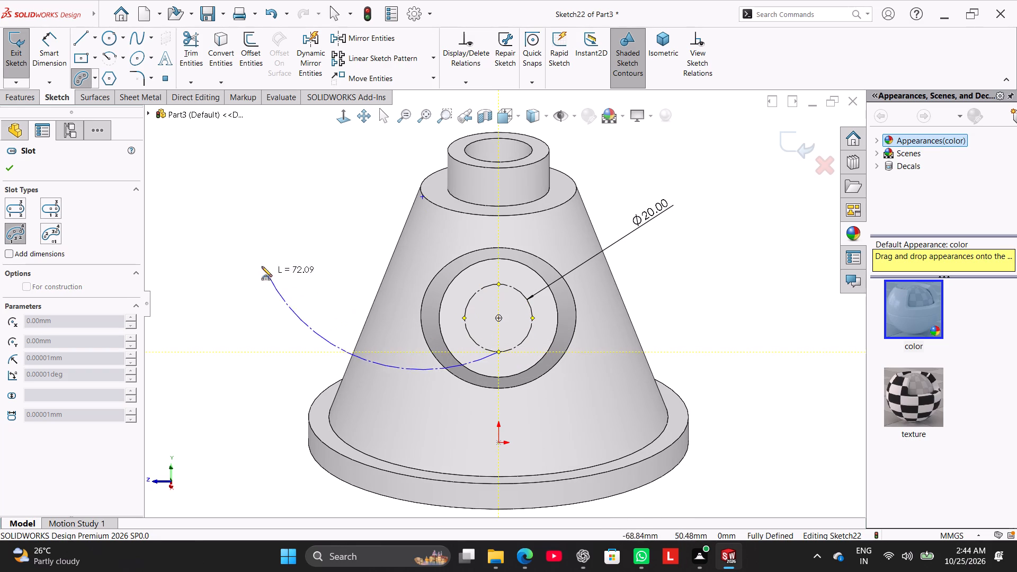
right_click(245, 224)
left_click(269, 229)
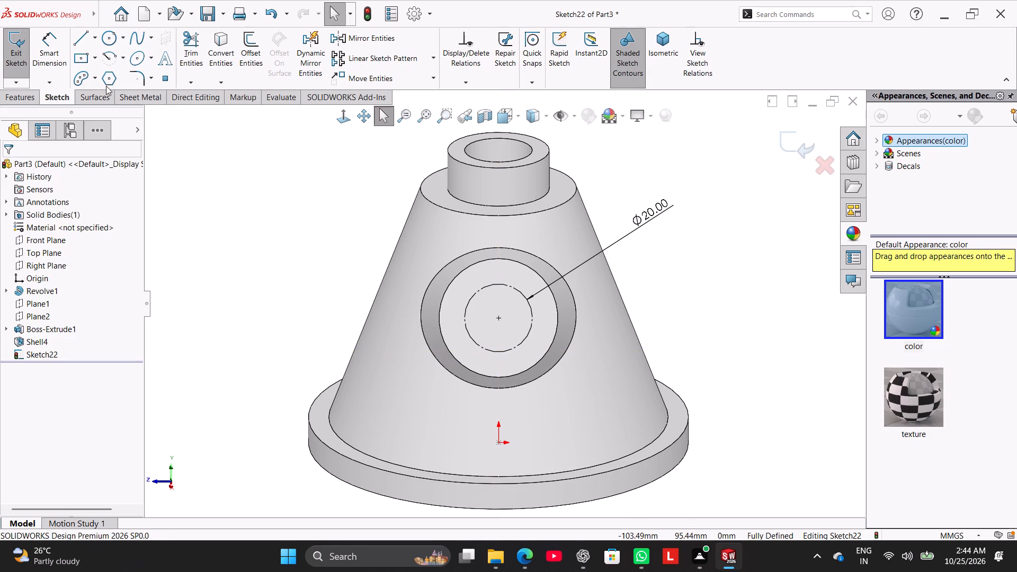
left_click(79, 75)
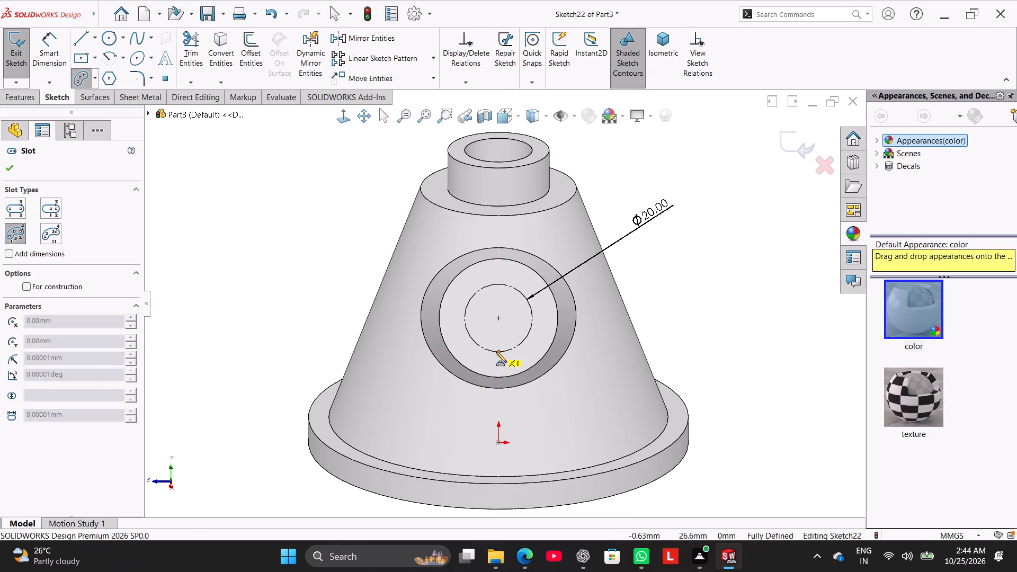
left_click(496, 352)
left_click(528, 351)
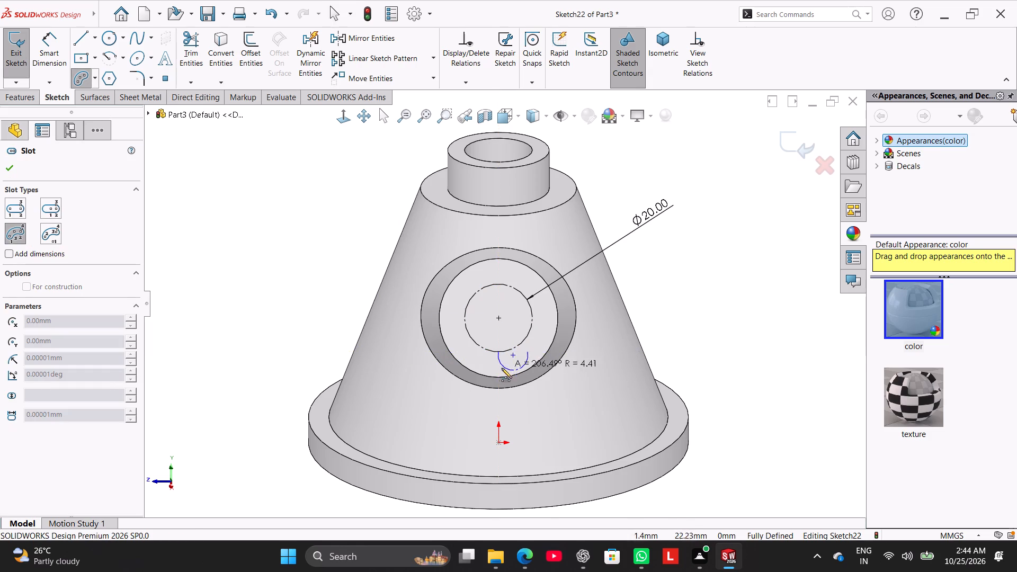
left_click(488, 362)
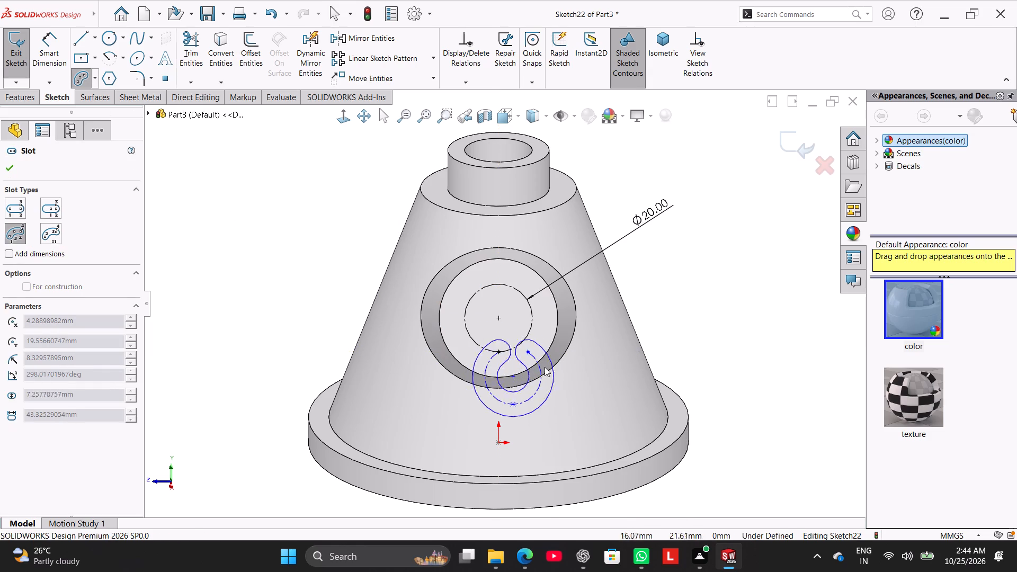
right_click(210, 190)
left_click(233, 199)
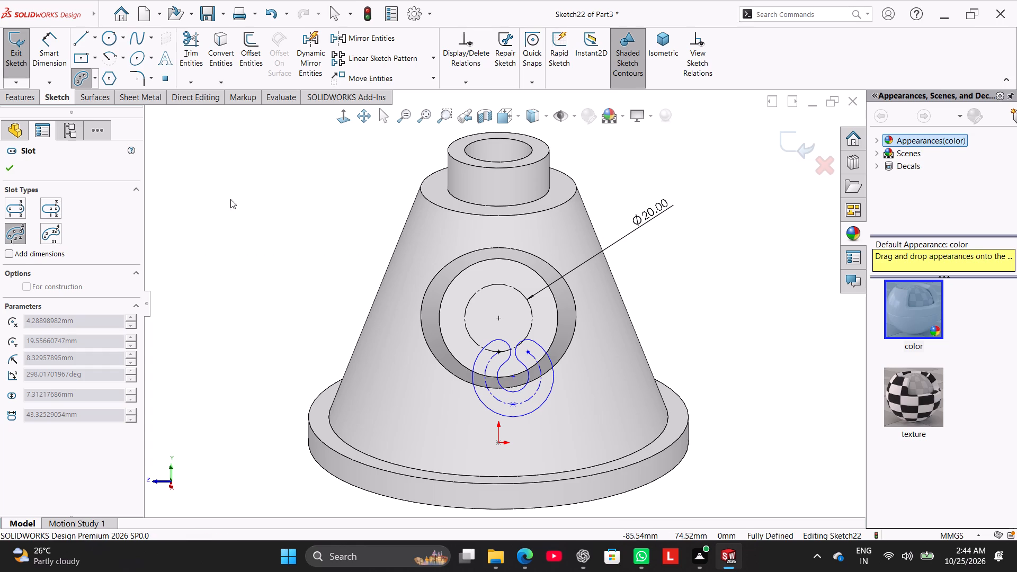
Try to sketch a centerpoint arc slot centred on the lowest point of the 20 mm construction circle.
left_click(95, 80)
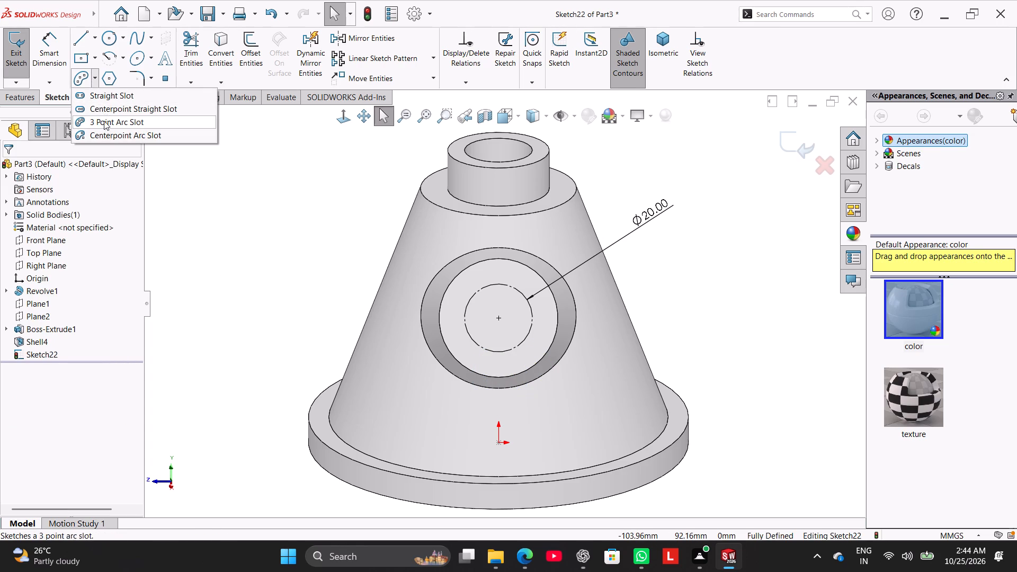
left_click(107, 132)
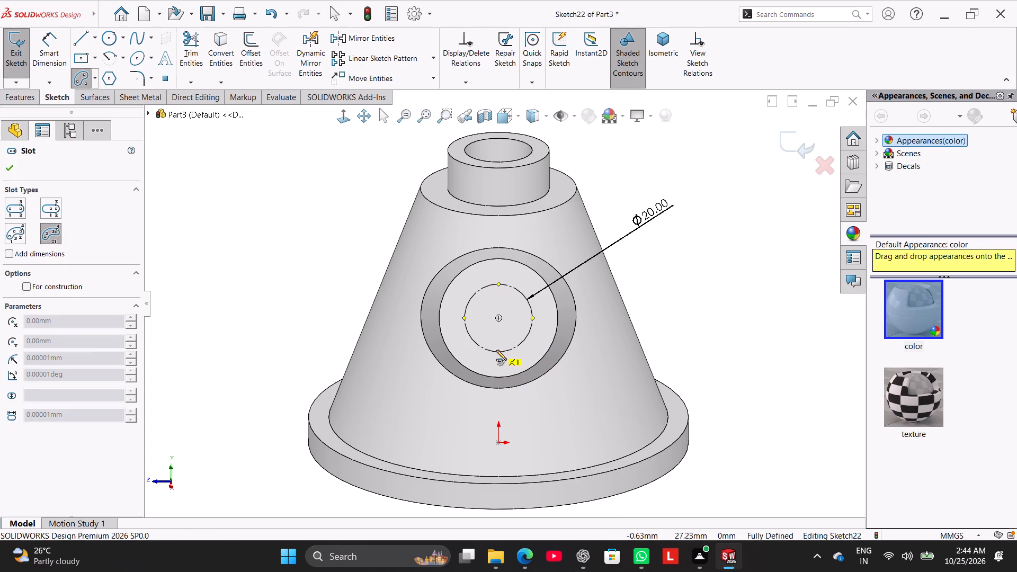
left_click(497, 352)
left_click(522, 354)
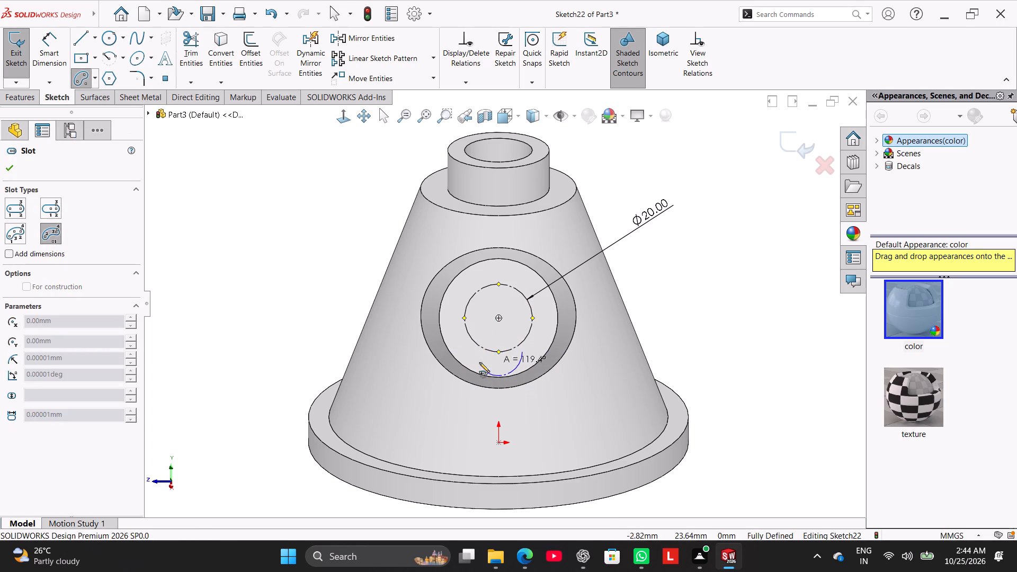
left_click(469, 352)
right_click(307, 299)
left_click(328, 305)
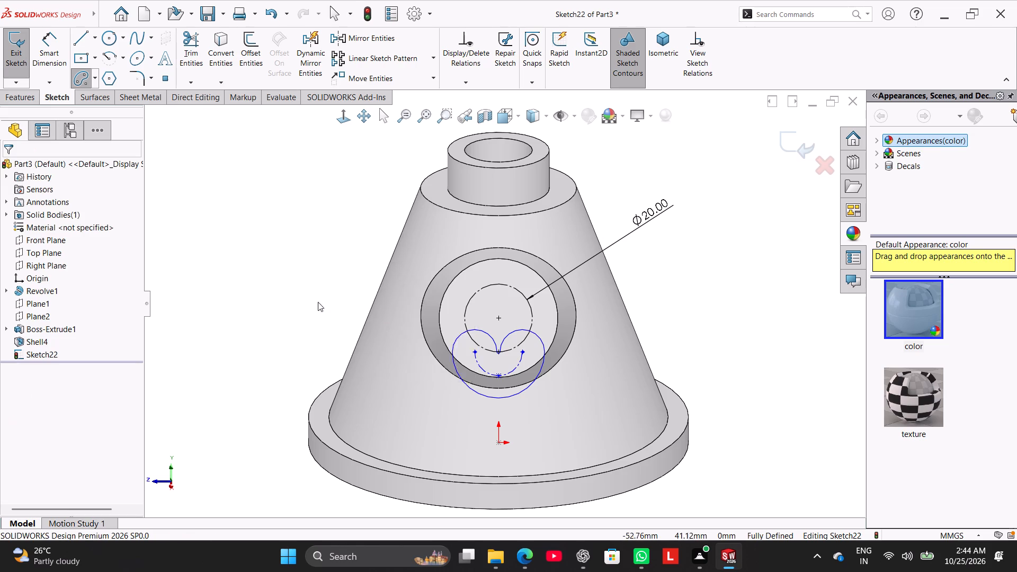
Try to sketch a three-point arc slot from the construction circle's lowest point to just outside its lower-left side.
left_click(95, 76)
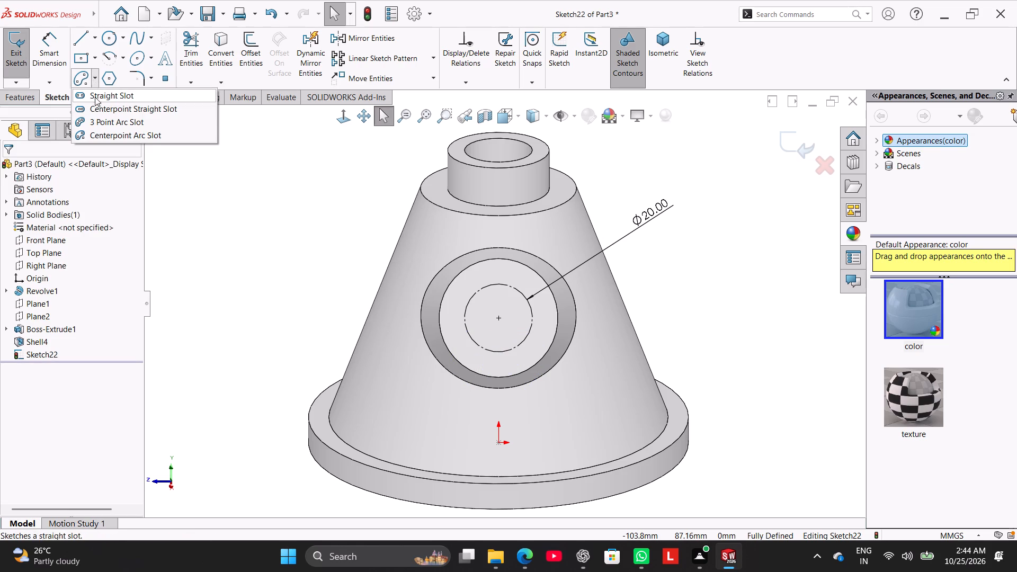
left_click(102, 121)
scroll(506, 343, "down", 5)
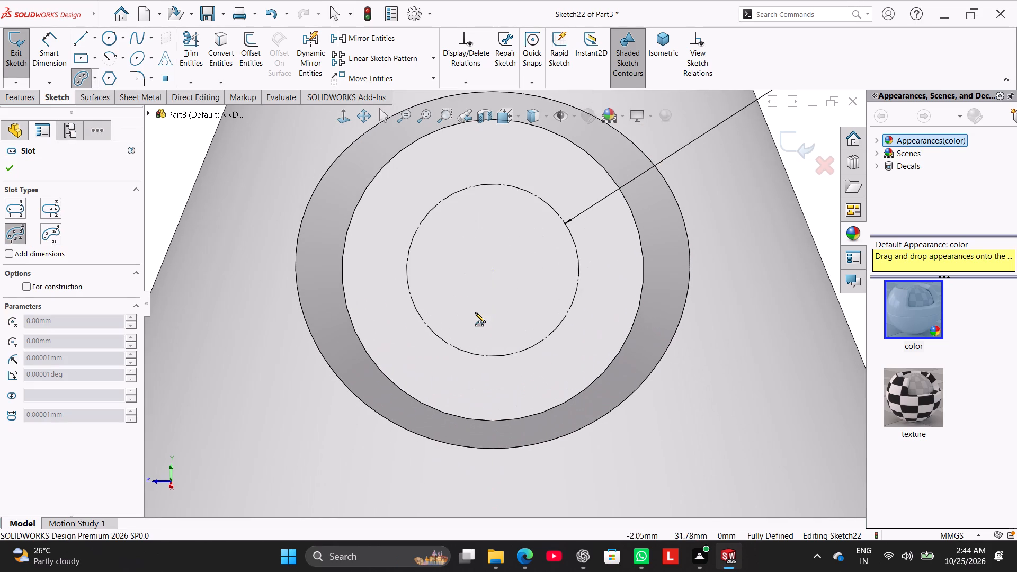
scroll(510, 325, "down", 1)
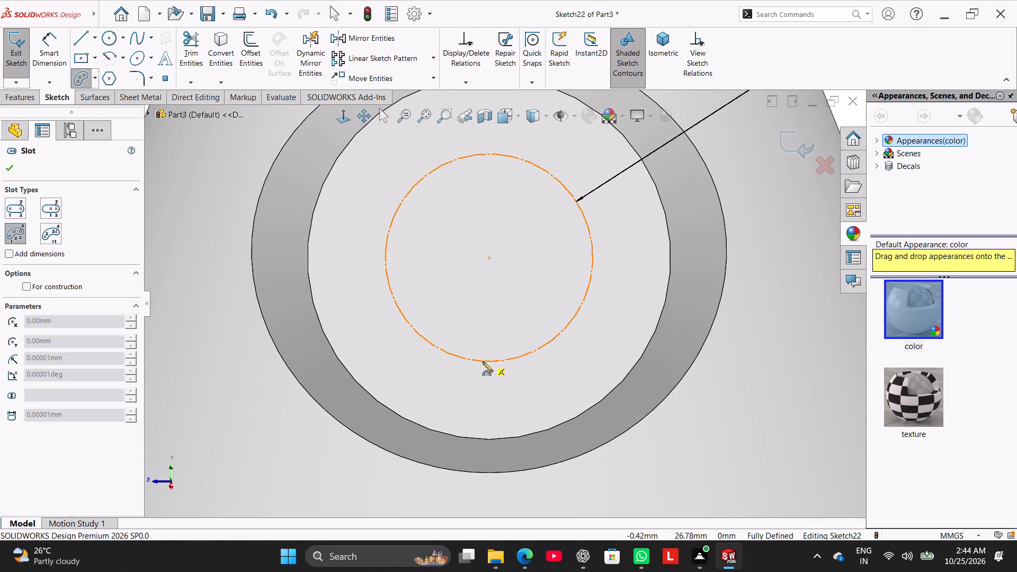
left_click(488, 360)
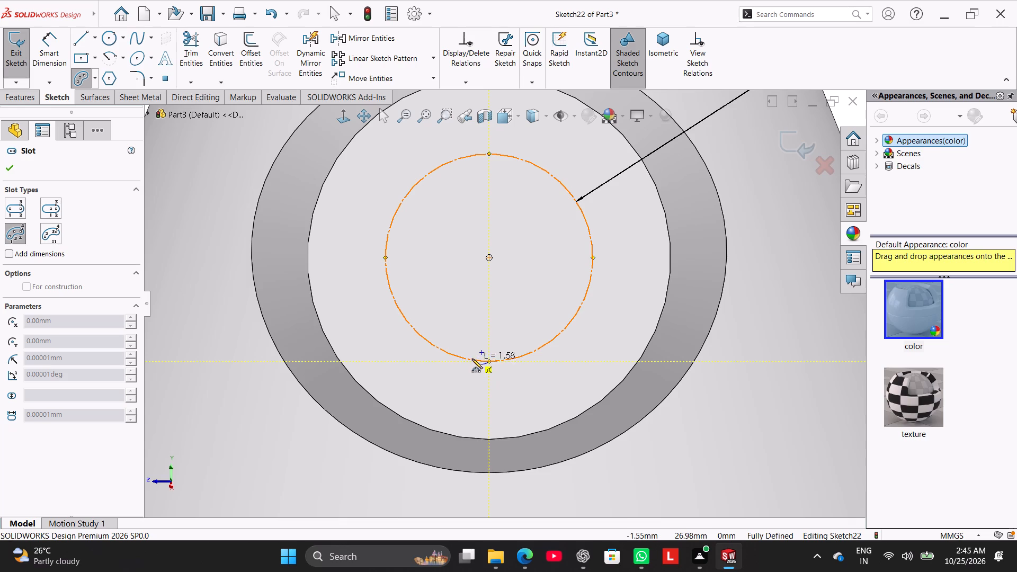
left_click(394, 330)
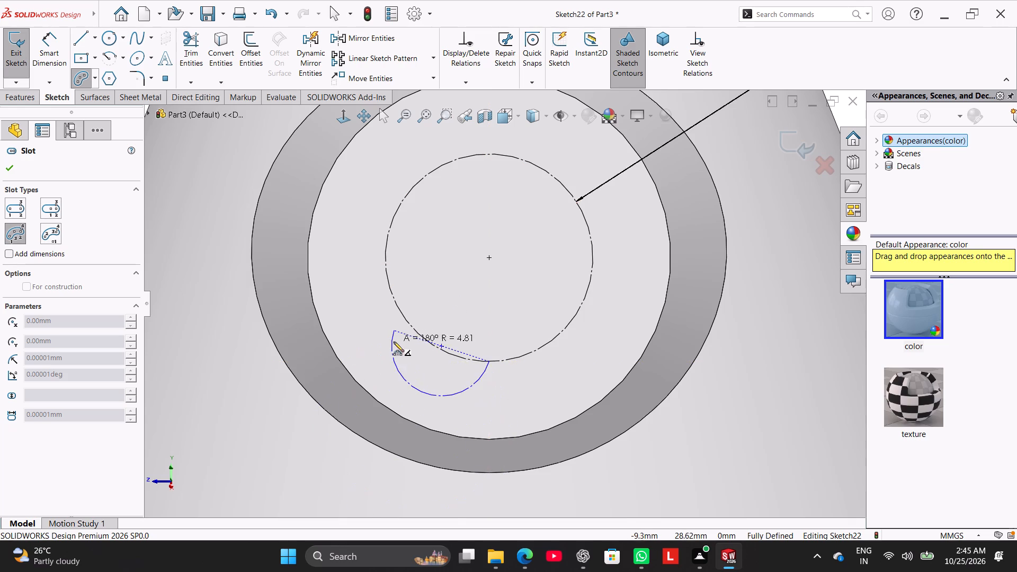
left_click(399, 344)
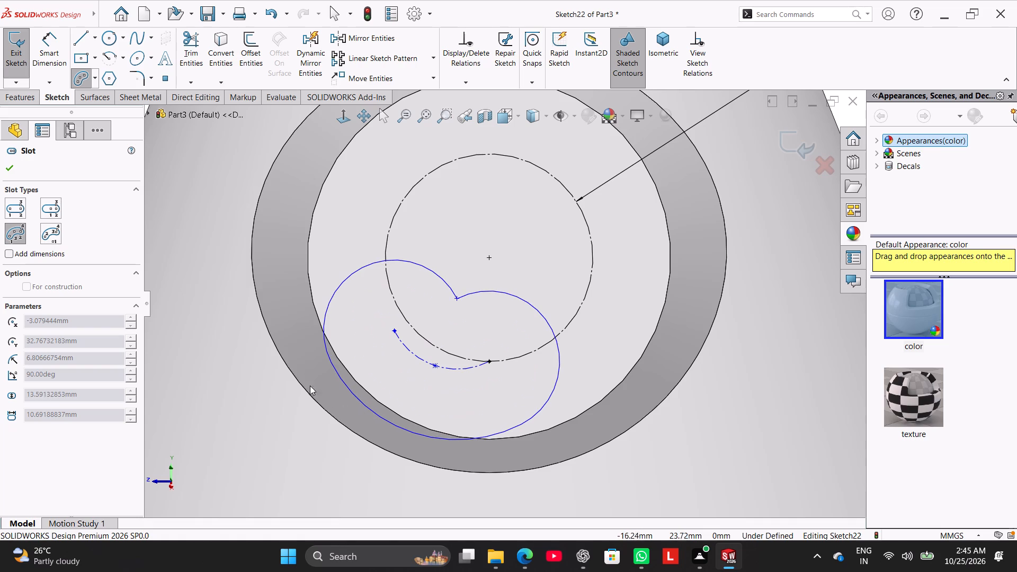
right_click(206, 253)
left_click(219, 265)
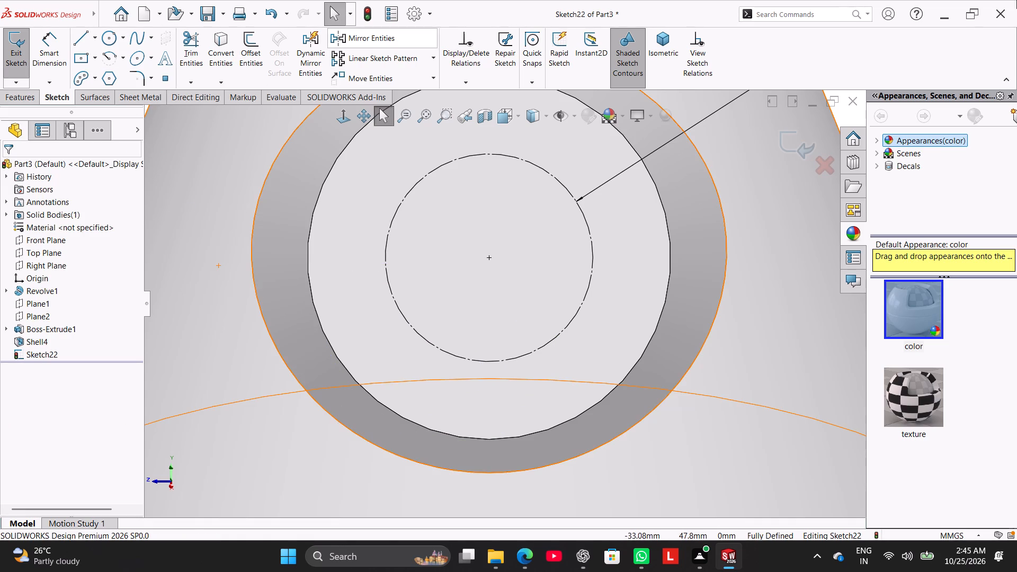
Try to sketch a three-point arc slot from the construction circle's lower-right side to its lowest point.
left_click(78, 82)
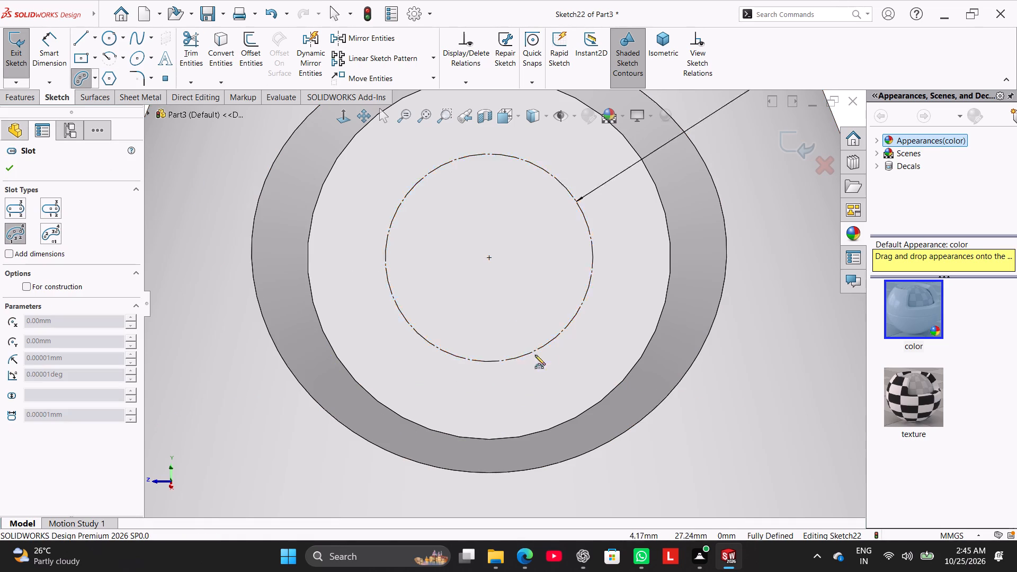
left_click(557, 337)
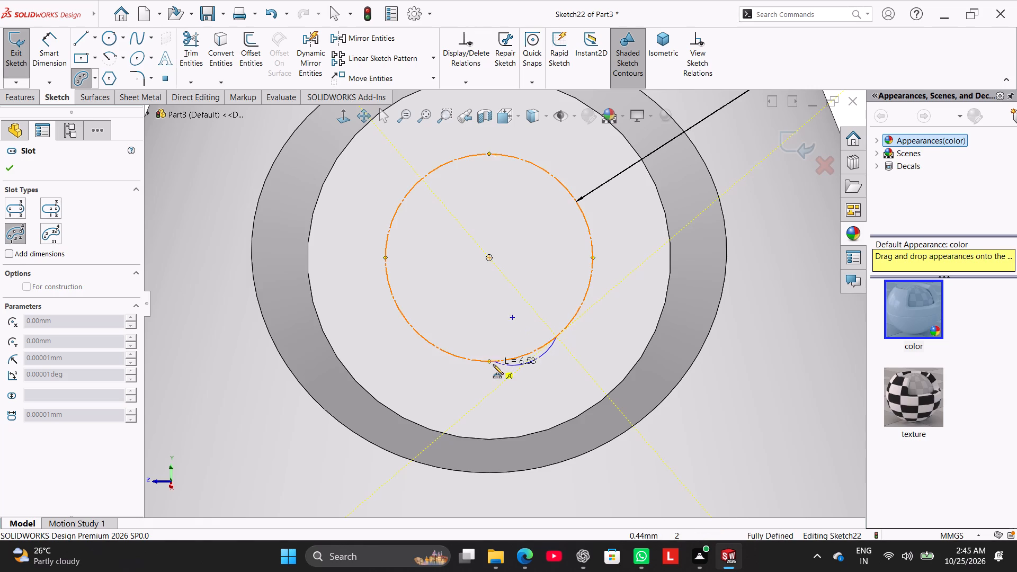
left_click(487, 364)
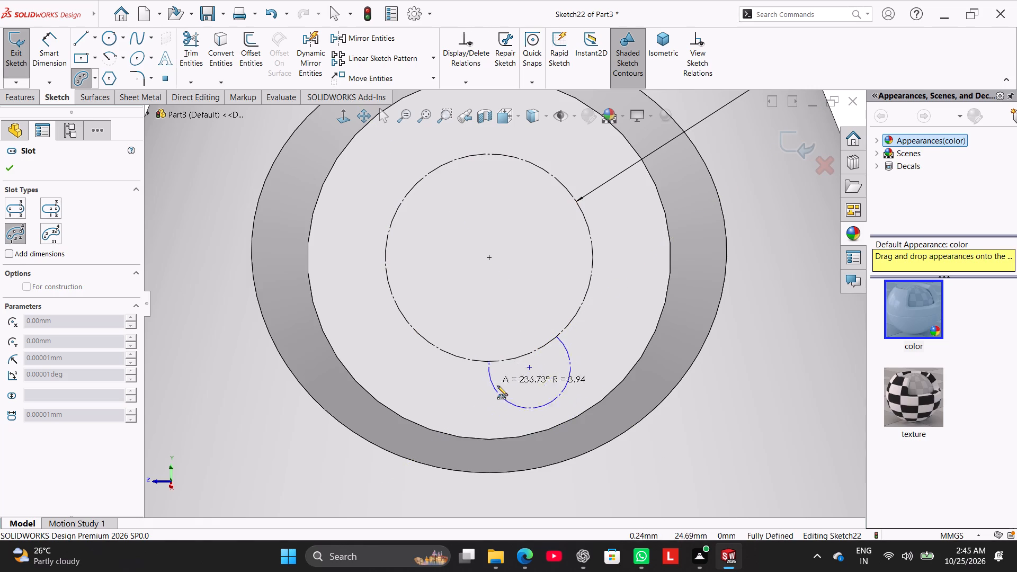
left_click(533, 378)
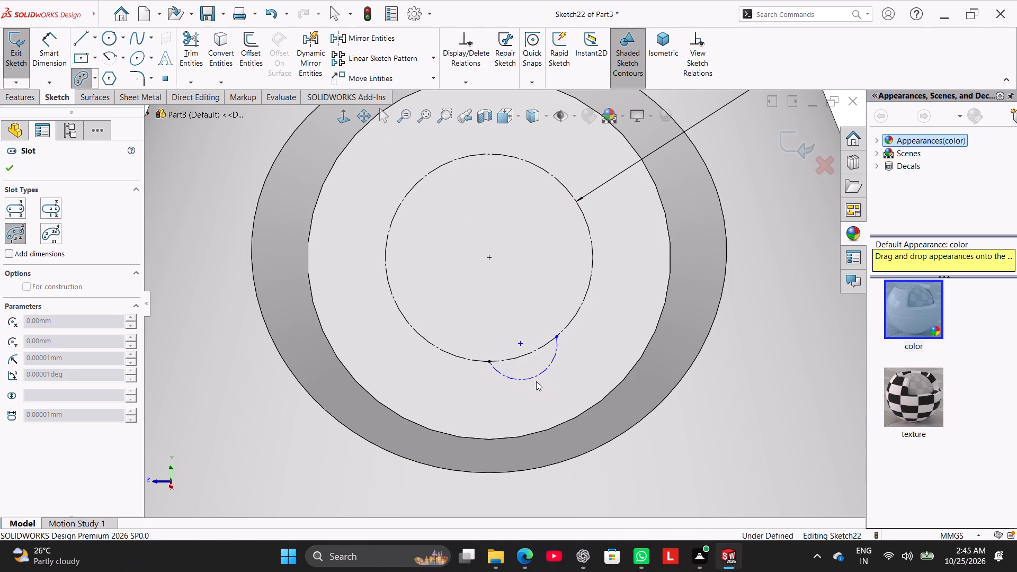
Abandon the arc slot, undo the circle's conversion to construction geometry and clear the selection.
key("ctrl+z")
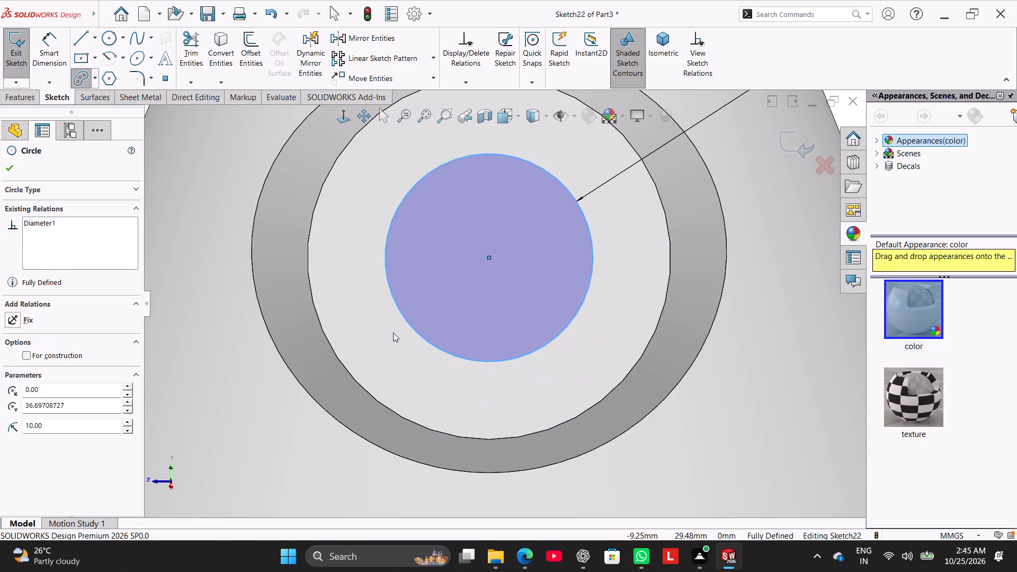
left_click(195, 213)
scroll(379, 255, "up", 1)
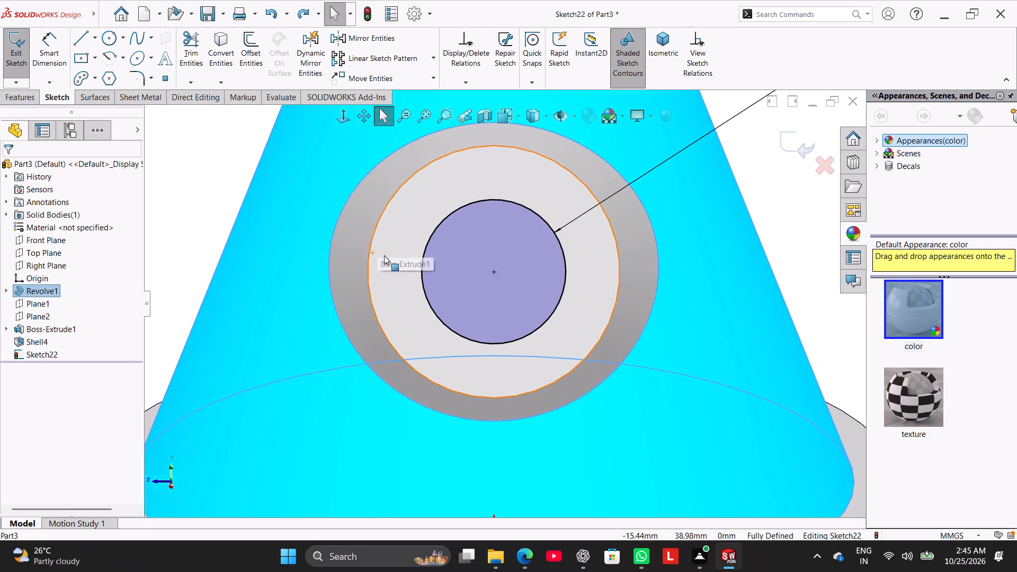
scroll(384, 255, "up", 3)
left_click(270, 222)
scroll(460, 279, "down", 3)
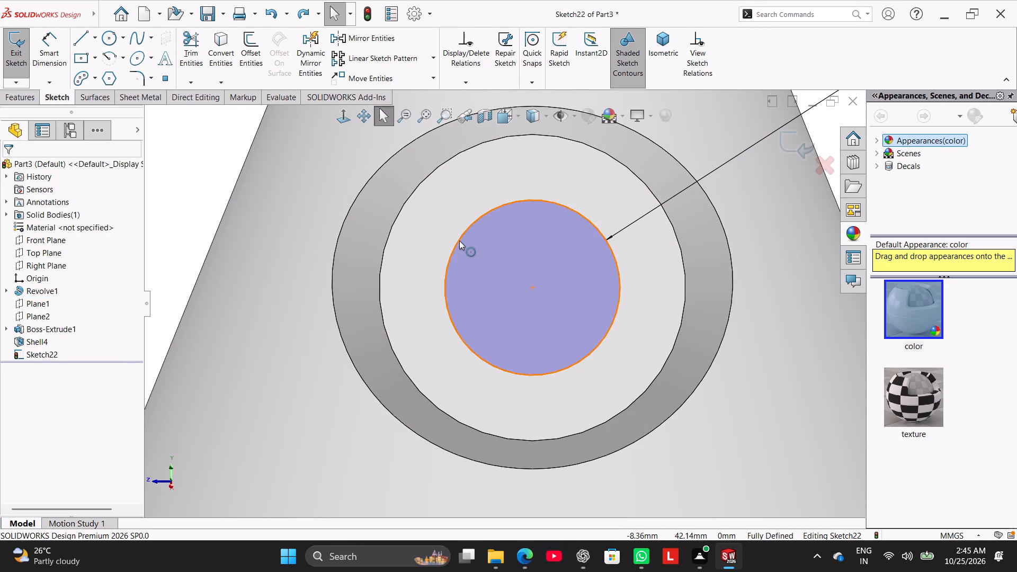
Redo the conversion of the 20 mm circle to construction geometry.
left_click(299, 20)
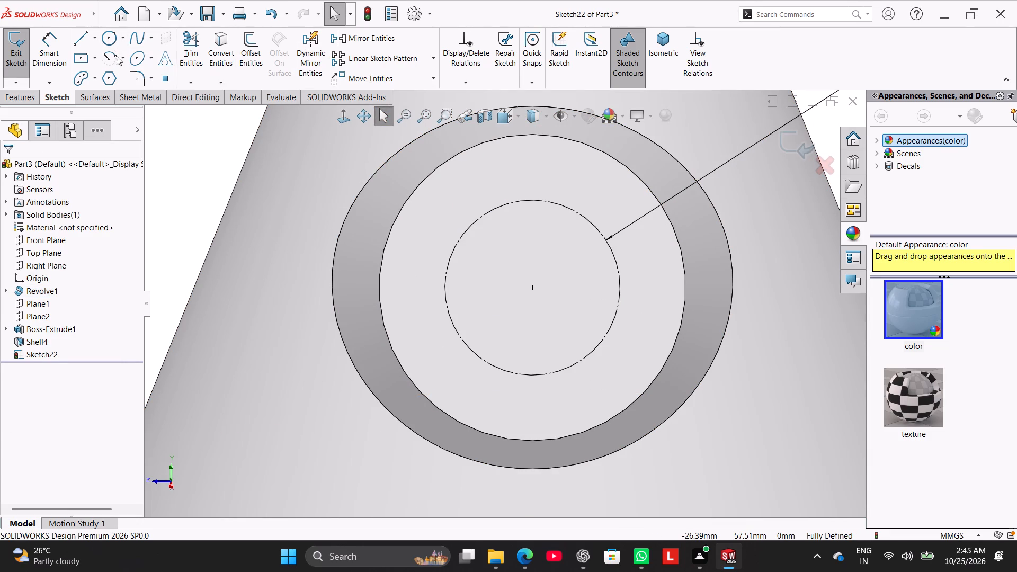
Sketch a three-point arc slot along the bottom of the 20 mm construction circle, spanning about 89° and about 4.6 mm wide.
left_click(87, 75)
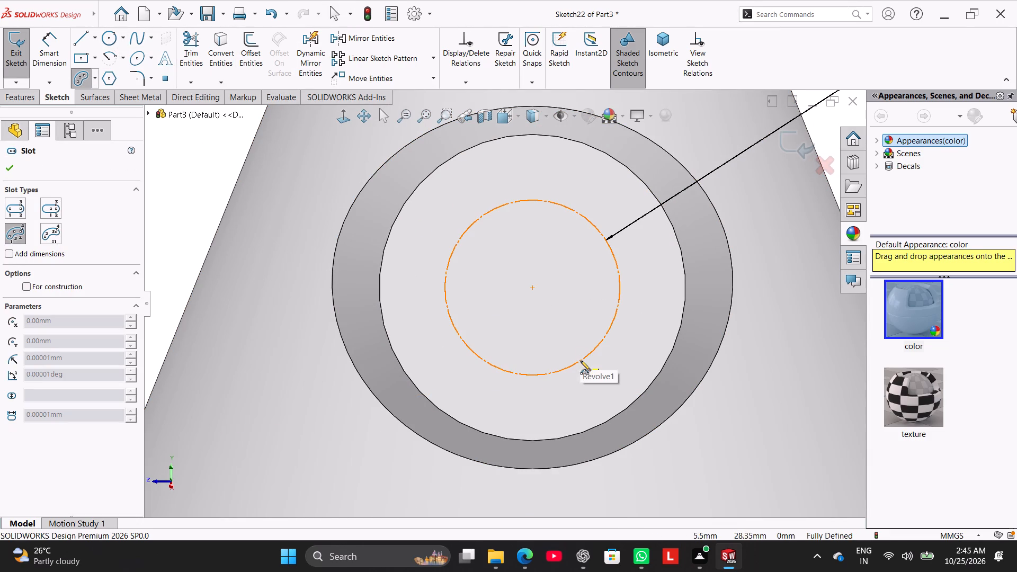
left_click(588, 354)
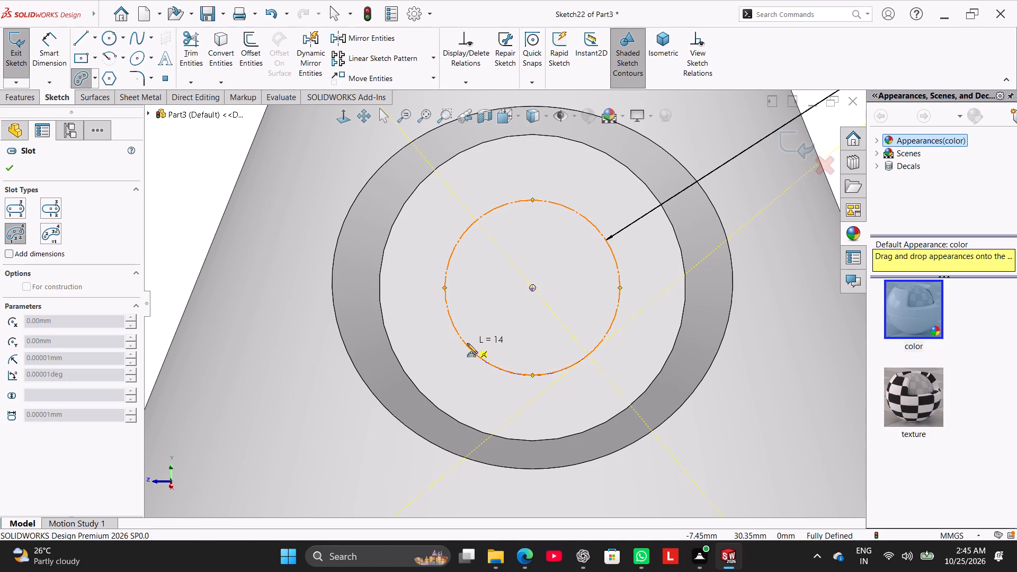
left_click(467, 343)
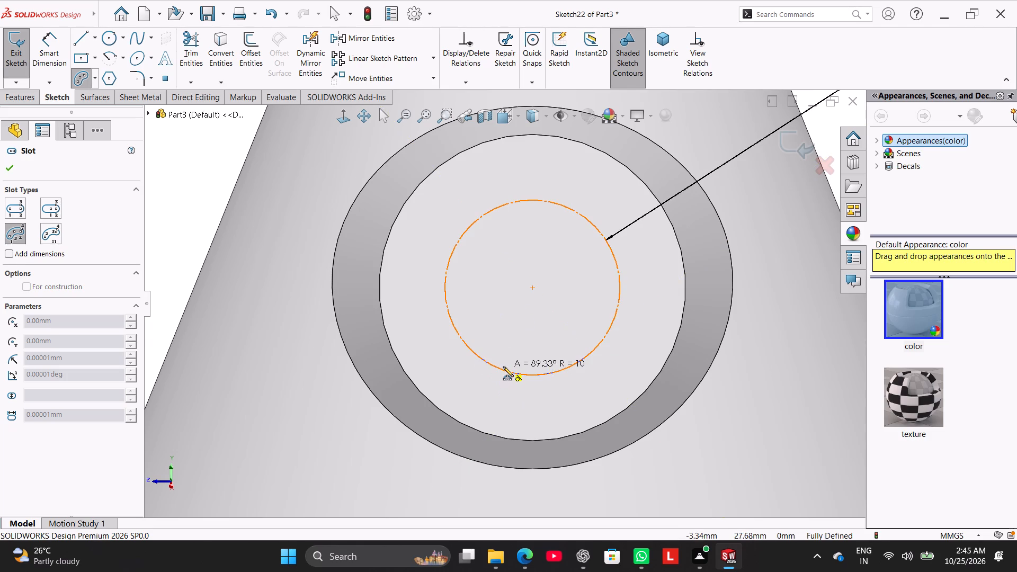
left_click(509, 372)
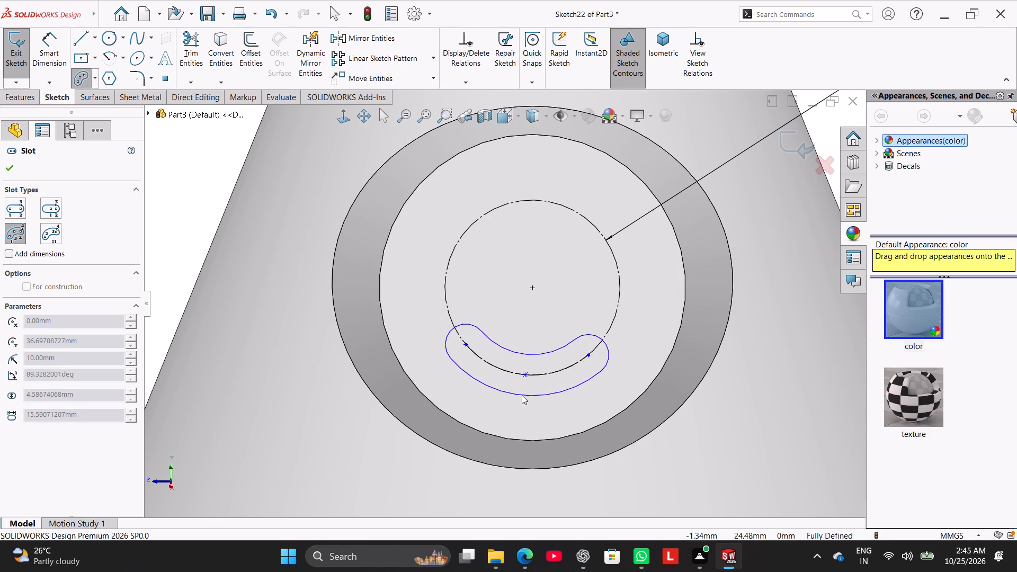
left_click(522, 395)
right_click(213, 211)
left_click(231, 222)
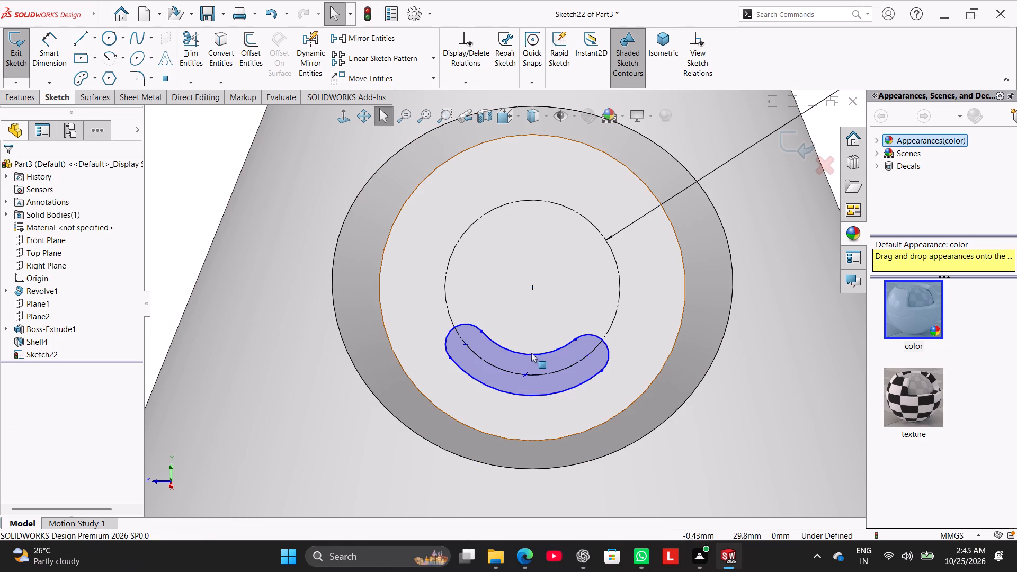
Draw a centerline from the midpoint of the slot's centre arc to the construction circle's centre and make it vertical.
left_click(96, 37)
left_click(104, 69)
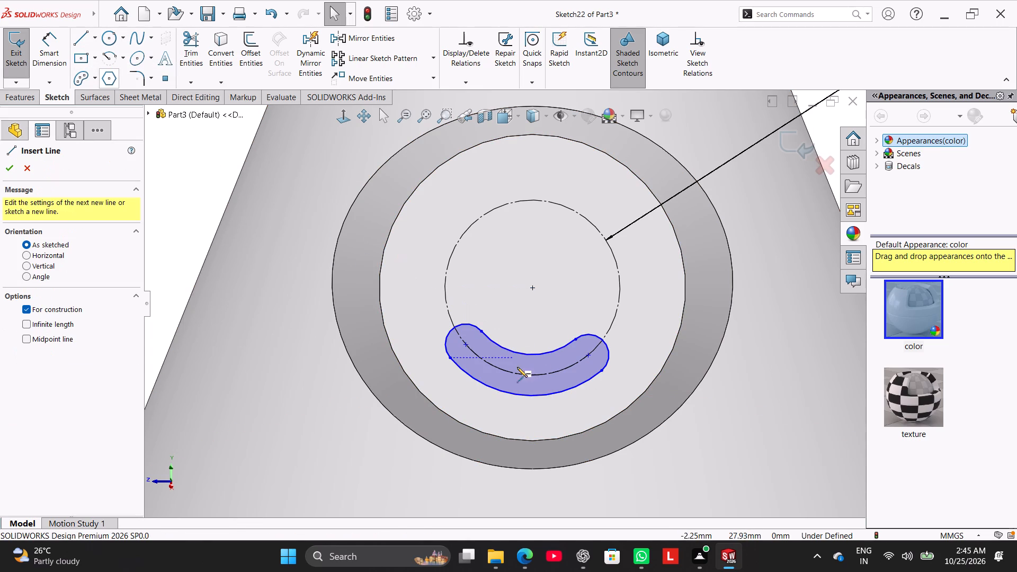
left_click(524, 375)
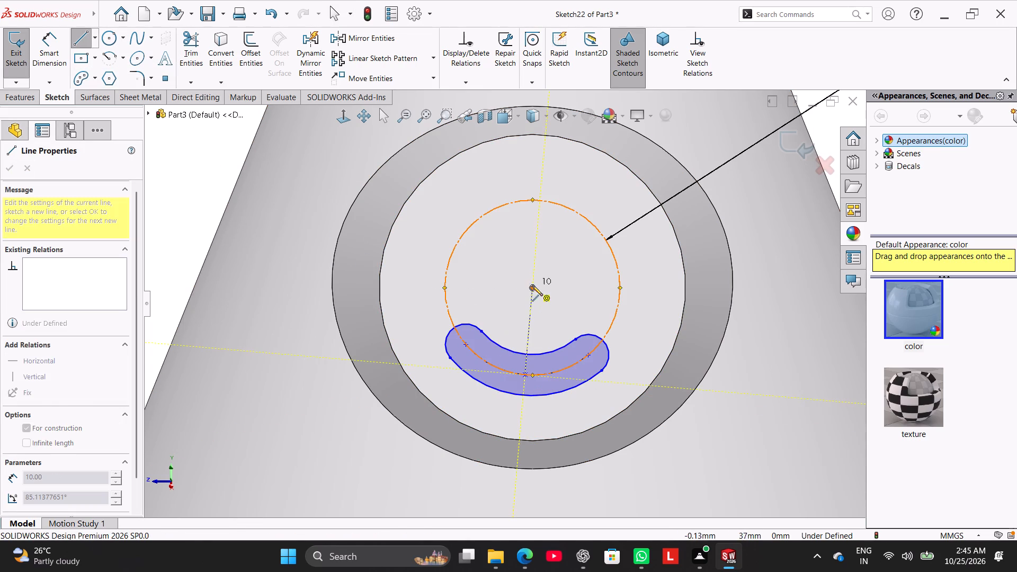
left_click(532, 285)
right_click(192, 183)
left_click(220, 190)
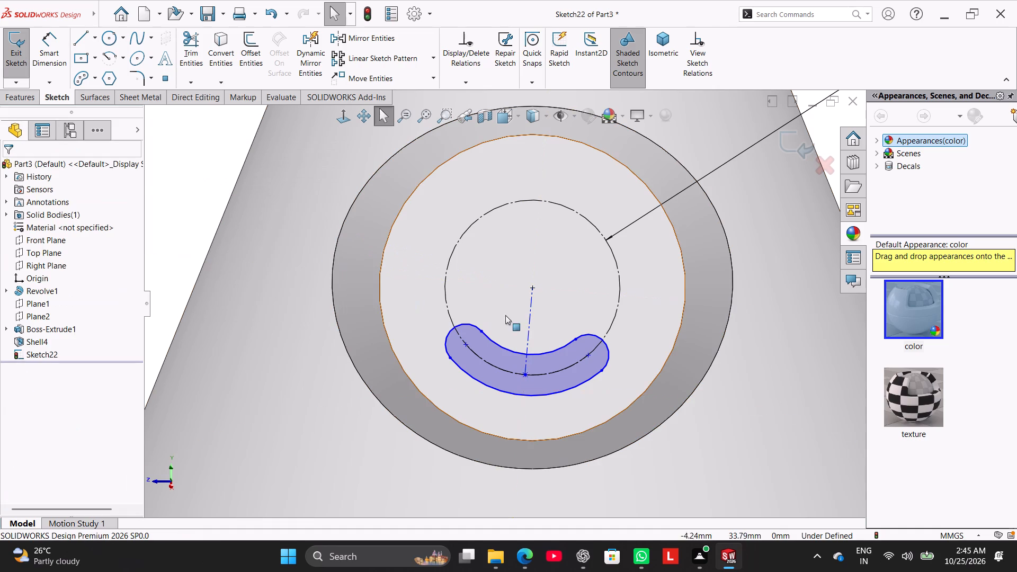
right_click(529, 332)
left_click(560, 300)
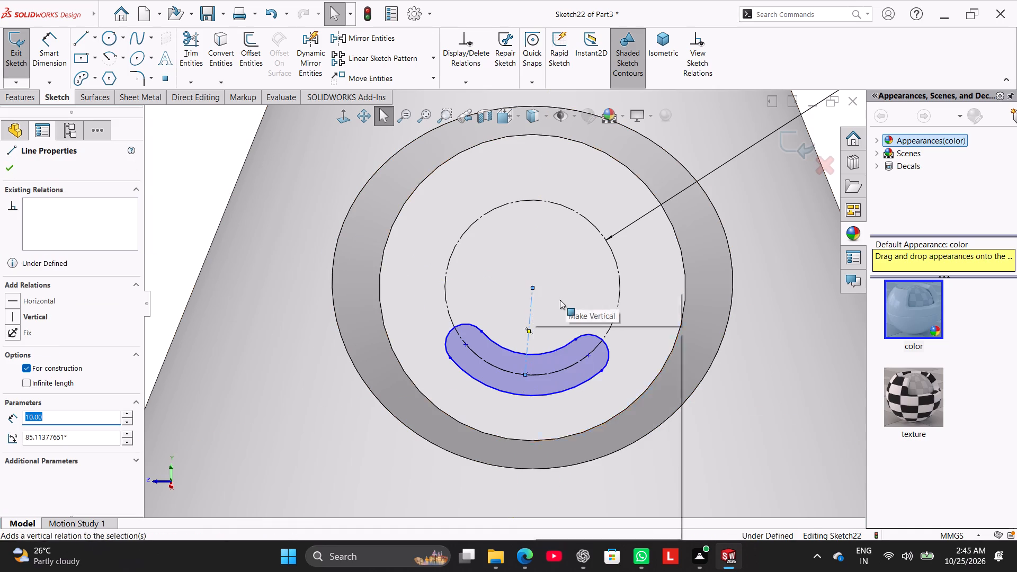
left_click(183, 202)
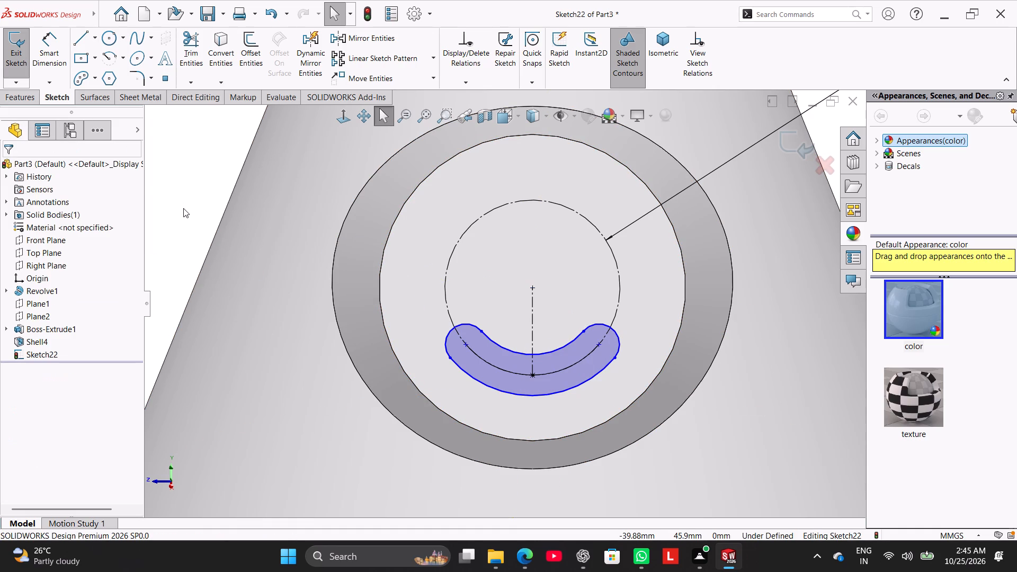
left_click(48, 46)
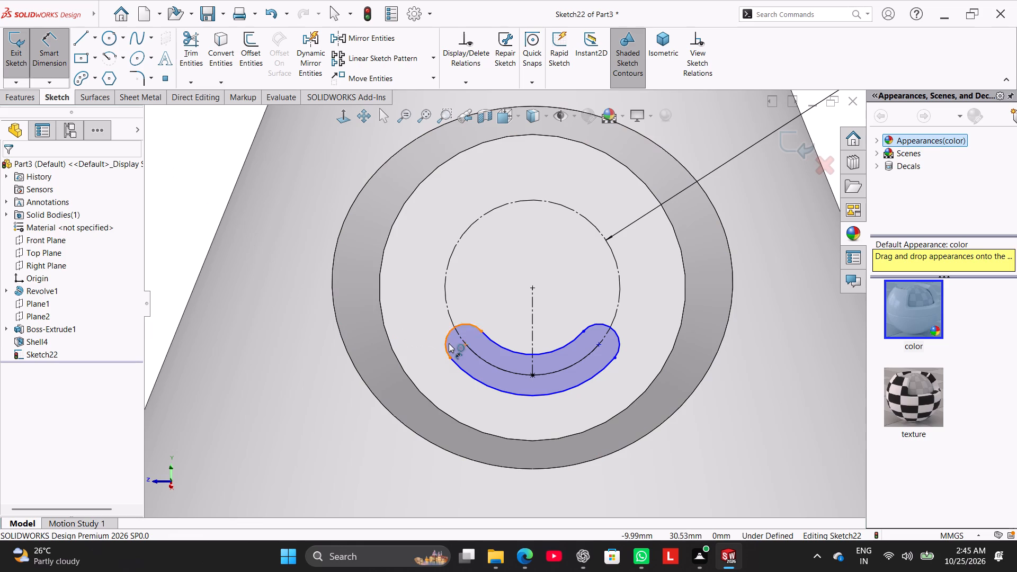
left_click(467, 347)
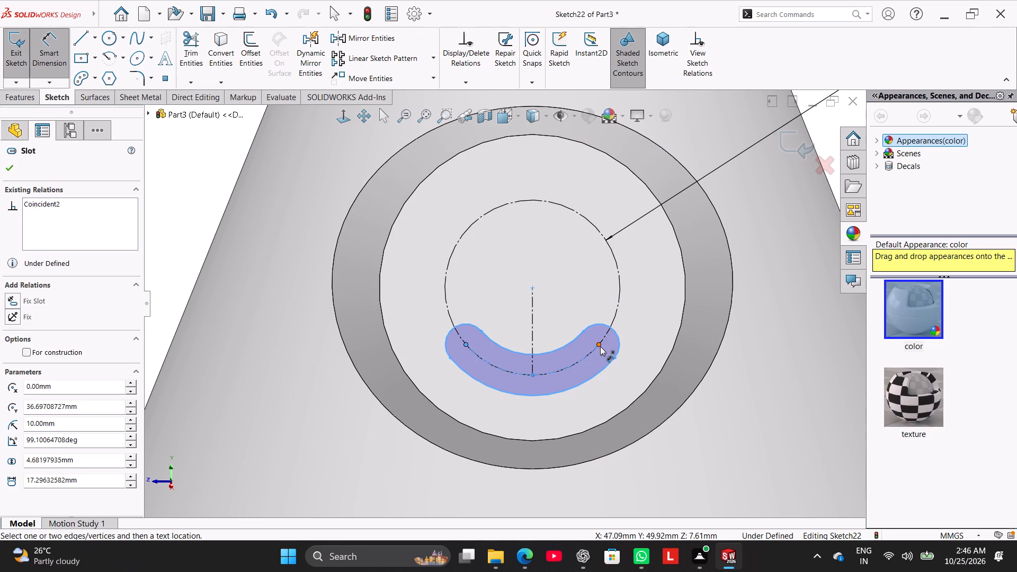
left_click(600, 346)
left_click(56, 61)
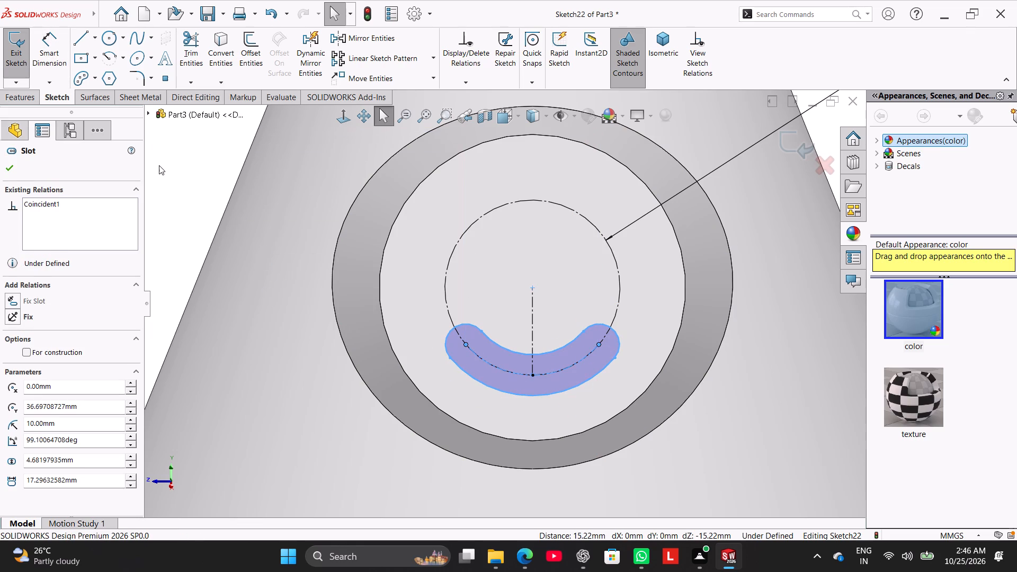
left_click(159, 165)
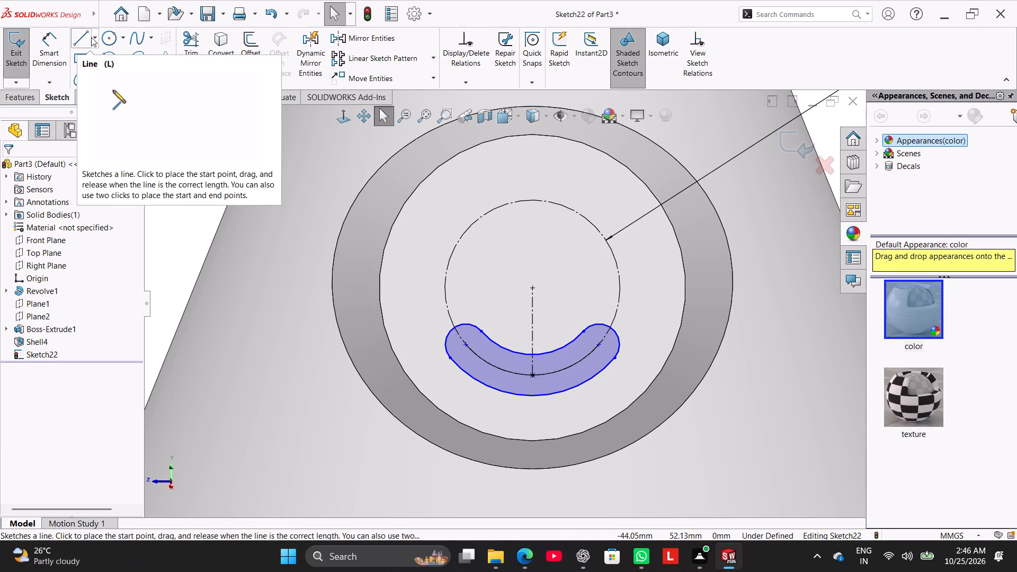
Draw a centerline across each end of the arc slot, joining the endpoints of its inner and outer arcs.
left_click(94, 39)
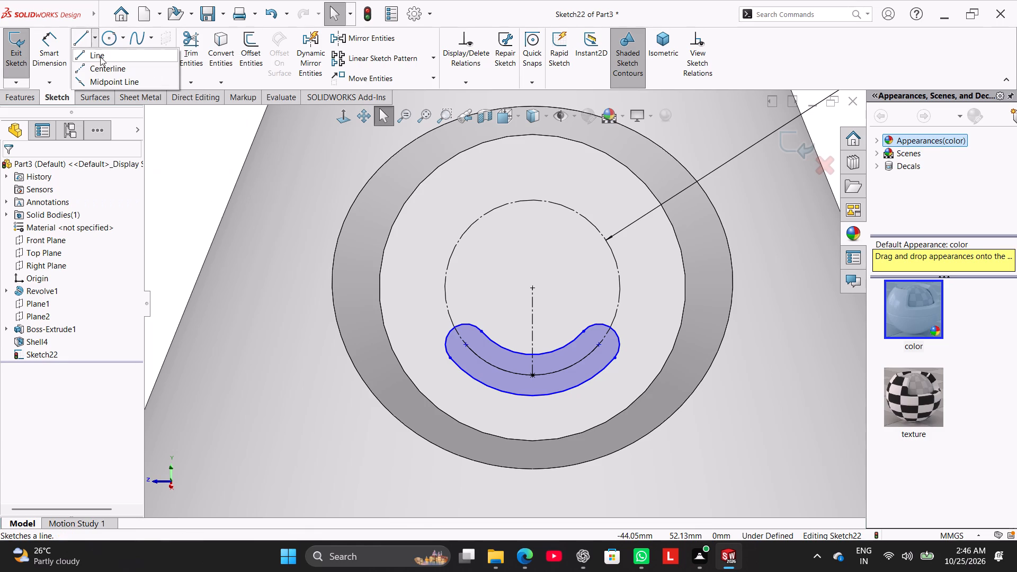
left_click(105, 67)
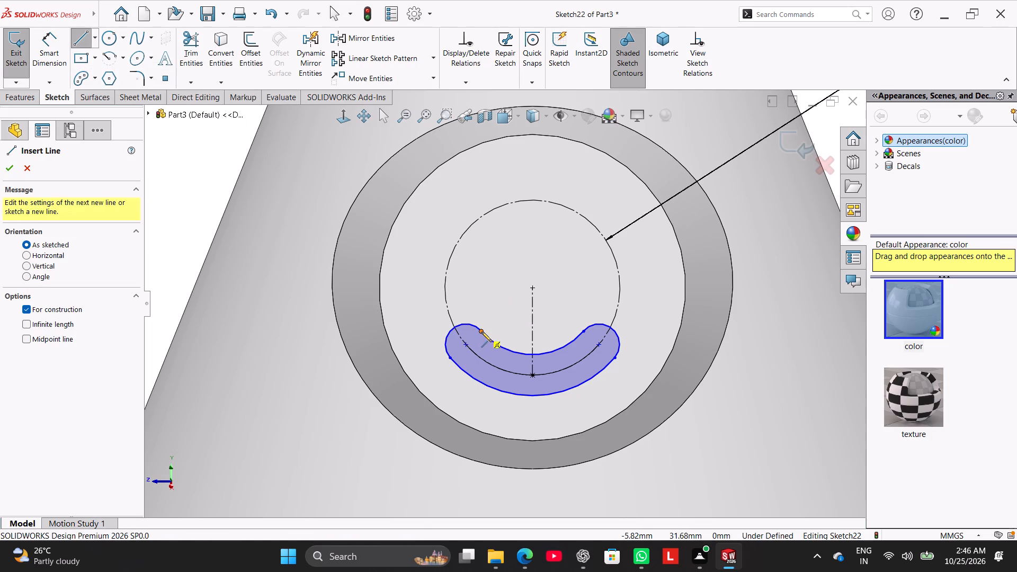
left_click(481, 332)
left_click(451, 356)
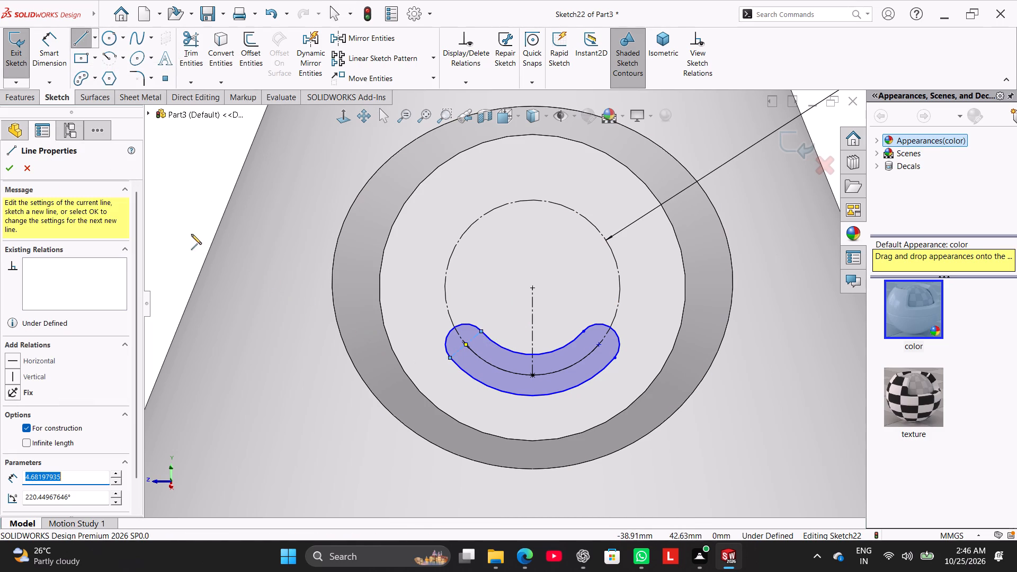
right_click(187, 217)
left_click(194, 222)
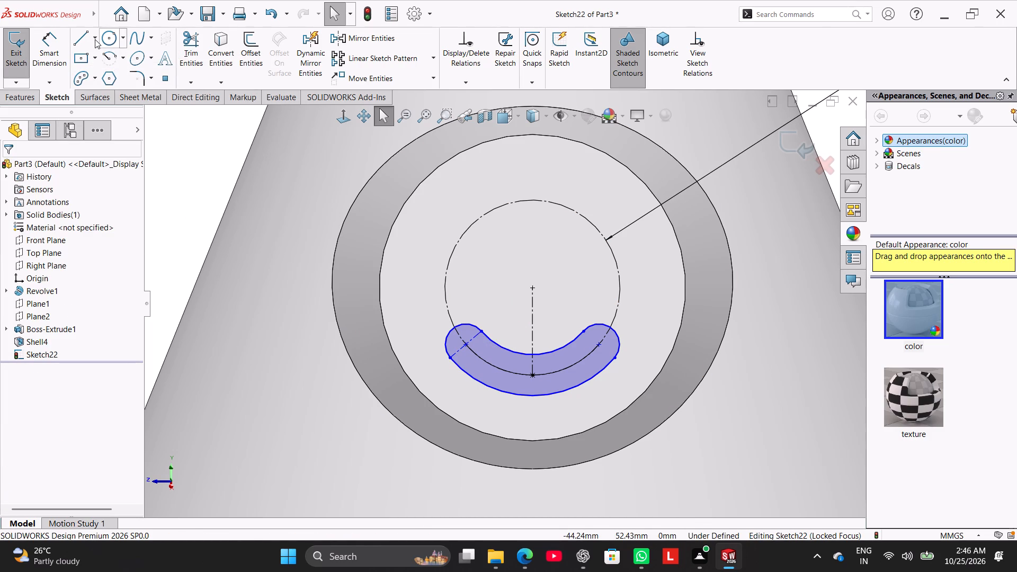
left_click(95, 39)
left_click(108, 68)
left_click(581, 332)
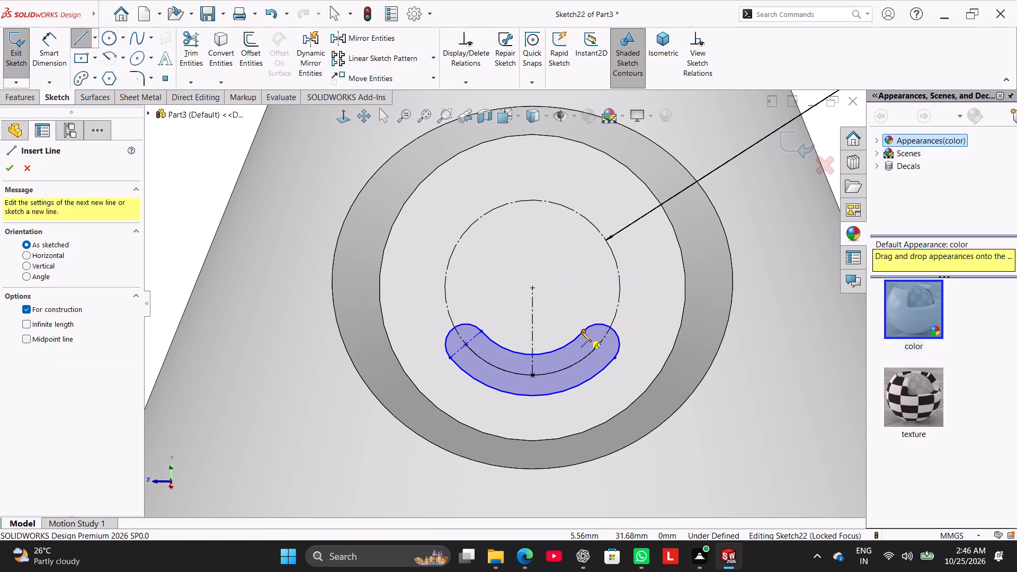
left_click(614, 359)
right_click(202, 196)
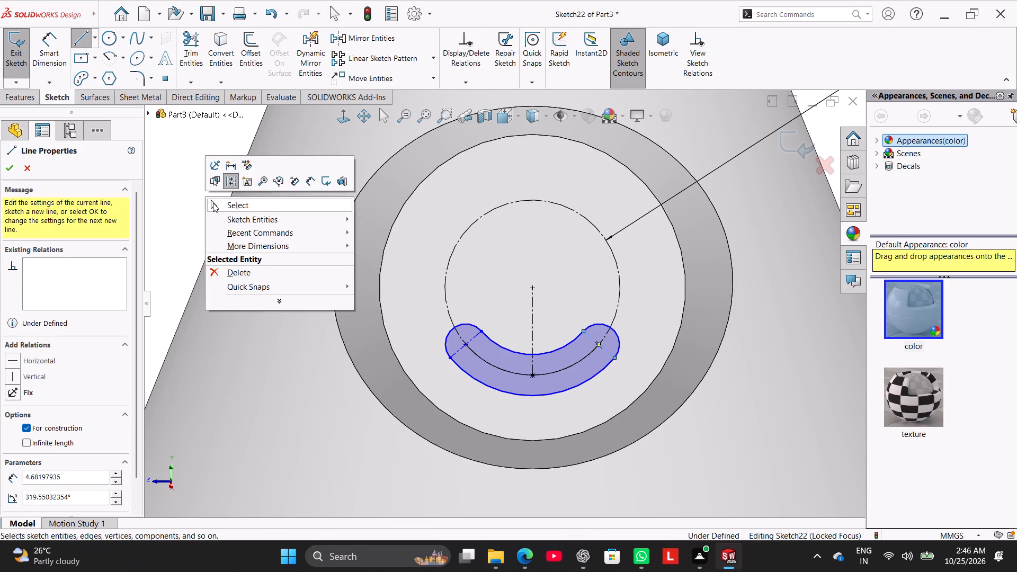
left_click(213, 203)
Dimension the arc slot's width between its inner and outer arcs as 5 mm.
left_click(63, 57)
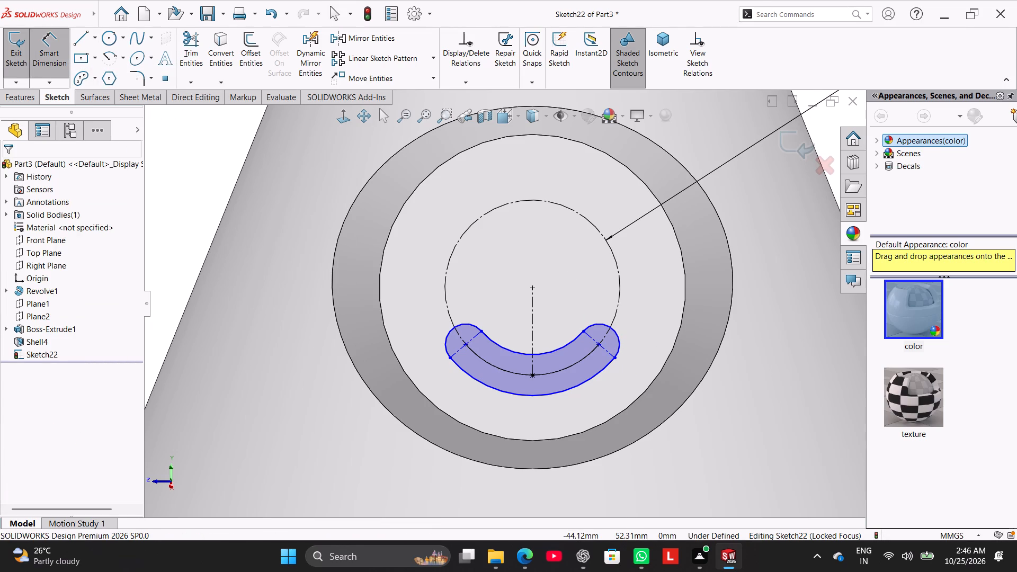
left_click(502, 345)
left_click(476, 380)
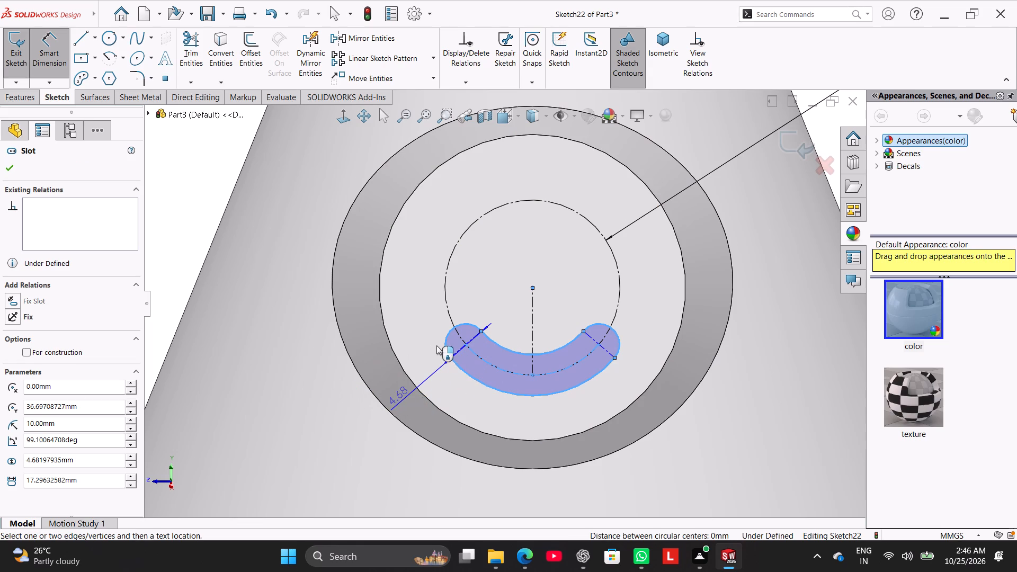
left_click(435, 382)
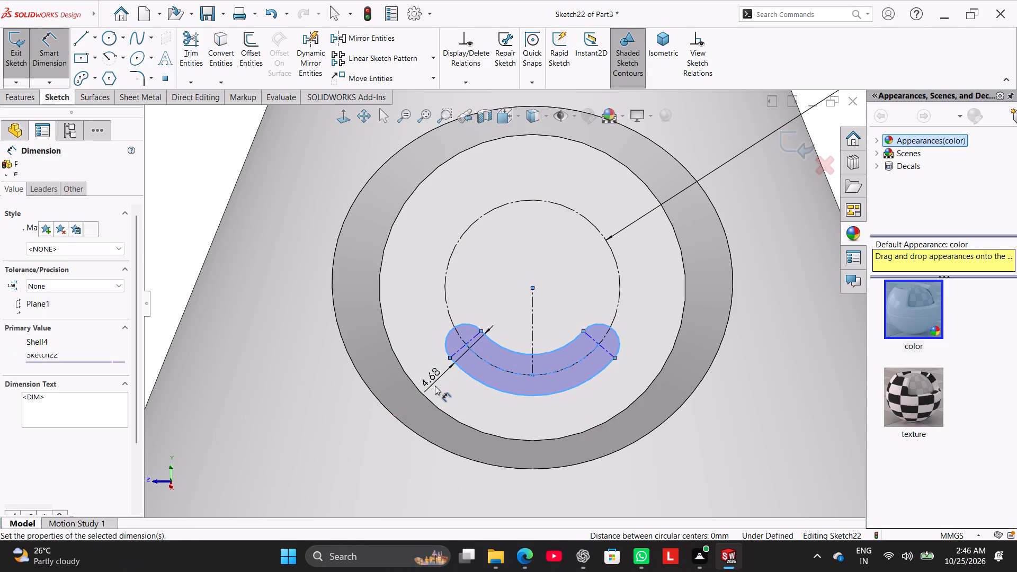
key("5")
key("Return")
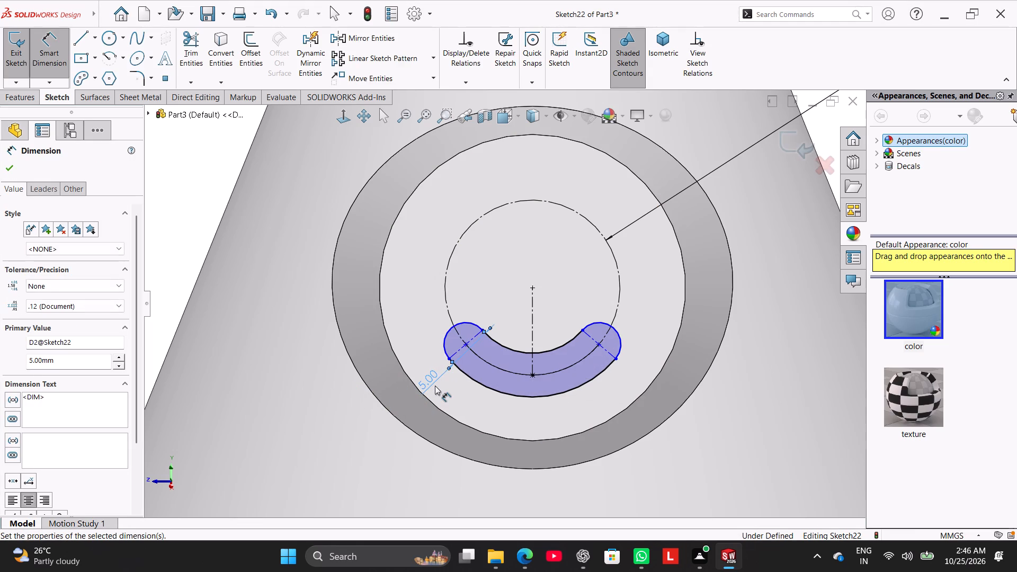
right_click(185, 192)
left_click(215, 229)
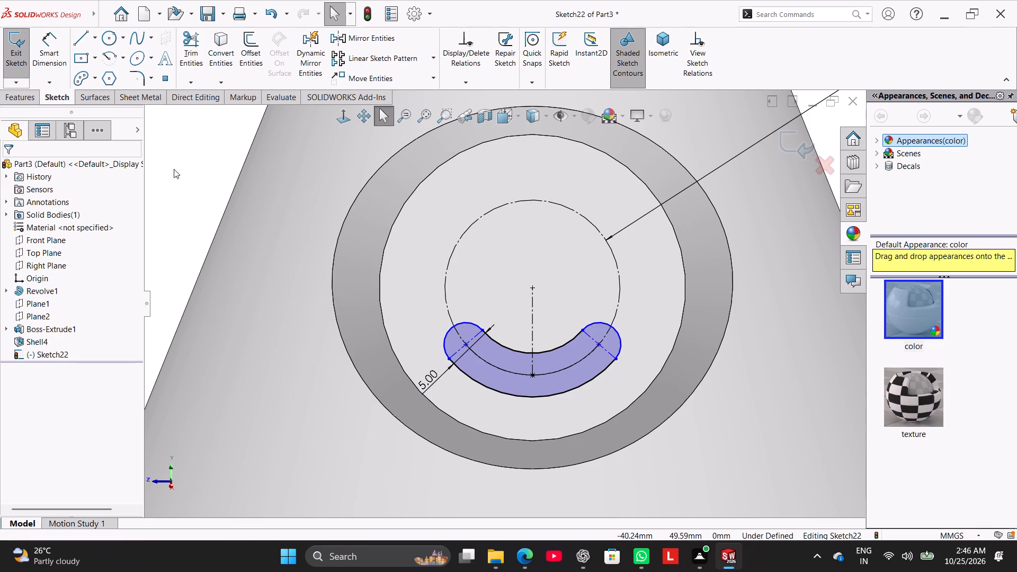
Dimension the angle between the centerlines across the slot's two ends as 70°.
left_click(57, 49)
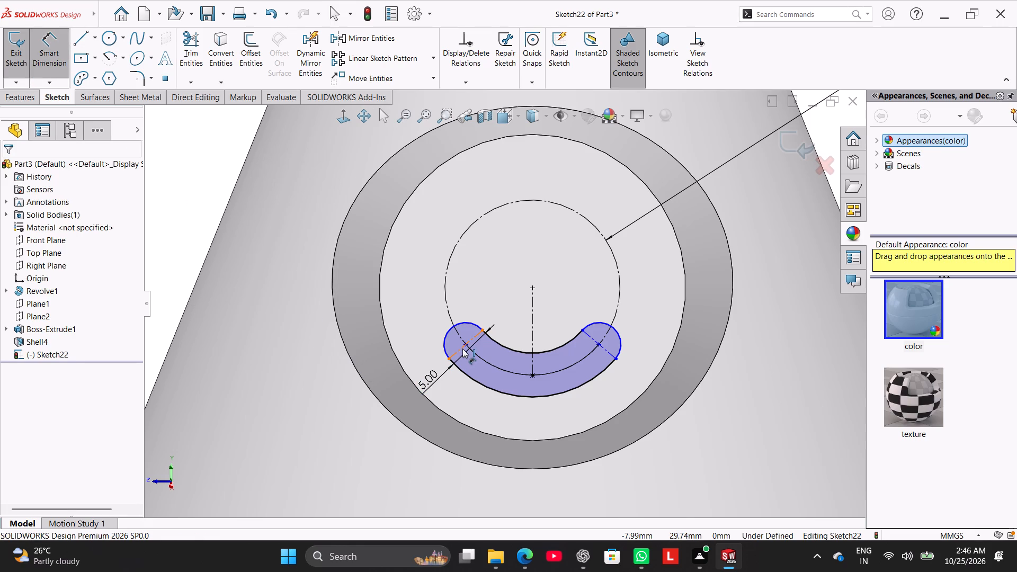
left_click(462, 348)
left_click(608, 353)
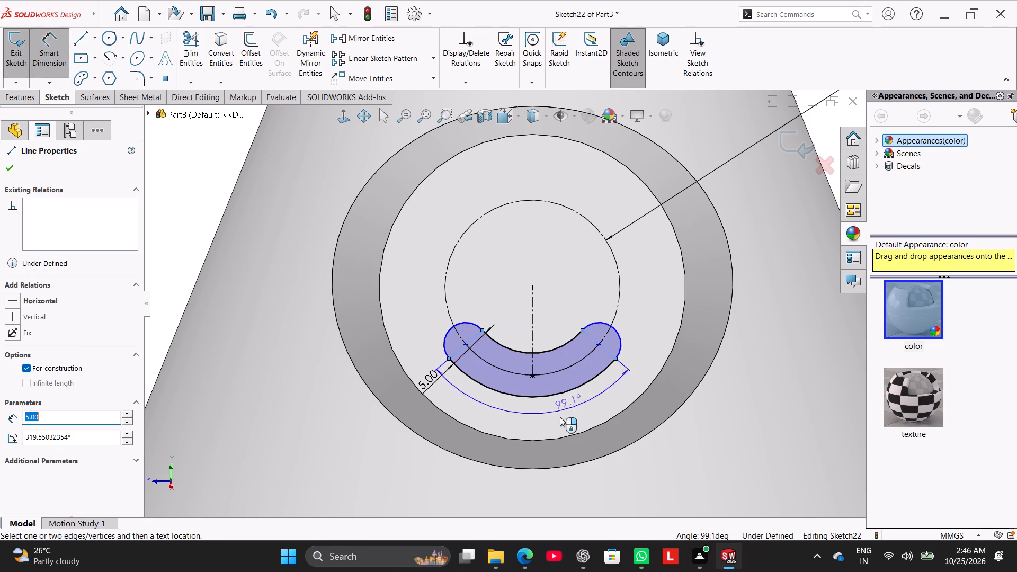
left_click(519, 501)
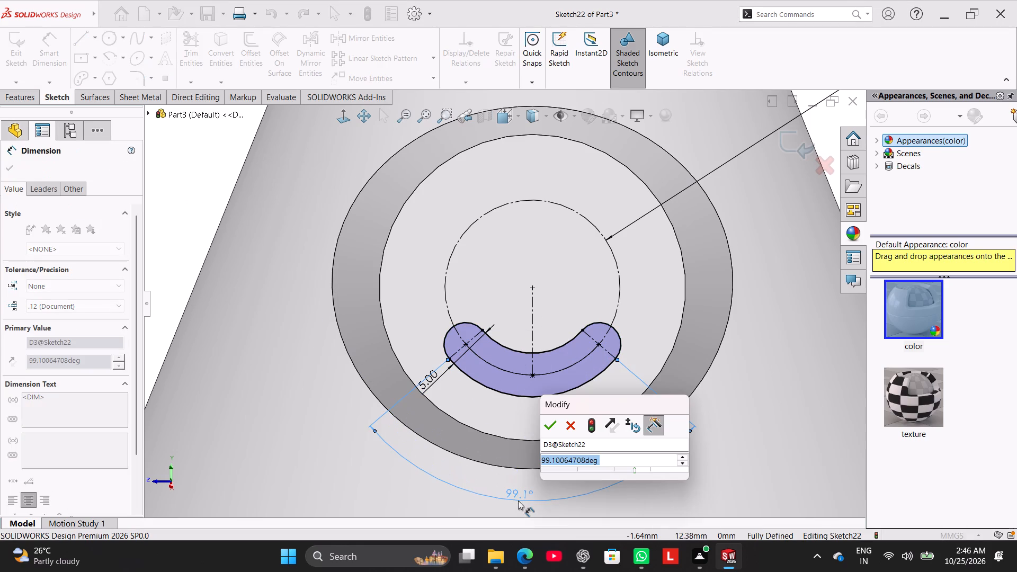
type("70")
key("Return")
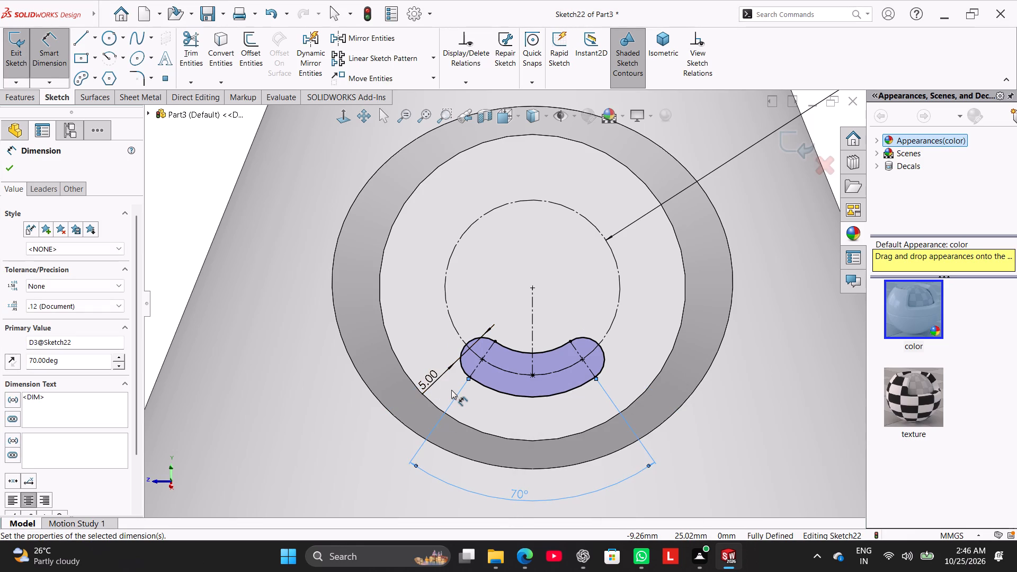
scroll(448, 382, "up", 3)
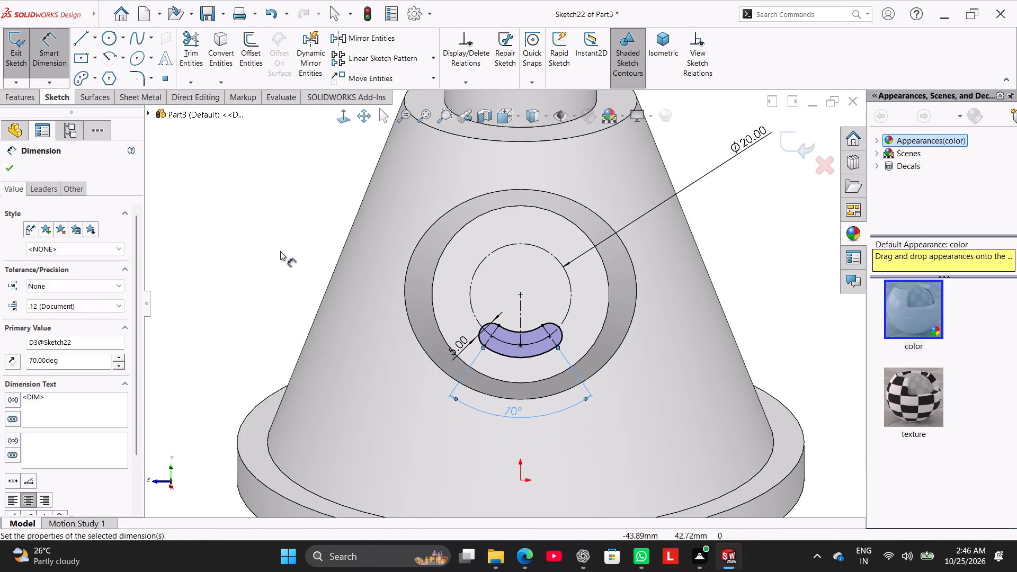
right_click(262, 230)
left_click(304, 263)
Cut-extrude the arc slot sketch into the side boss's end face using the Up To Next end condition.
middle_click_drag(302, 273, 328, 291)
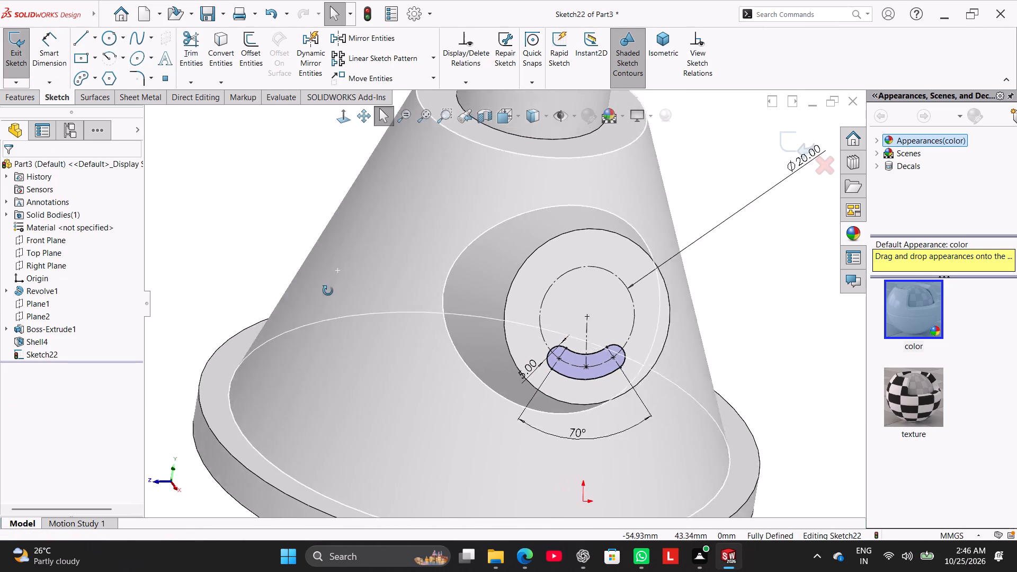
middle_click_drag(328, 291, 342, 288)
scroll(350, 305, "up", 1)
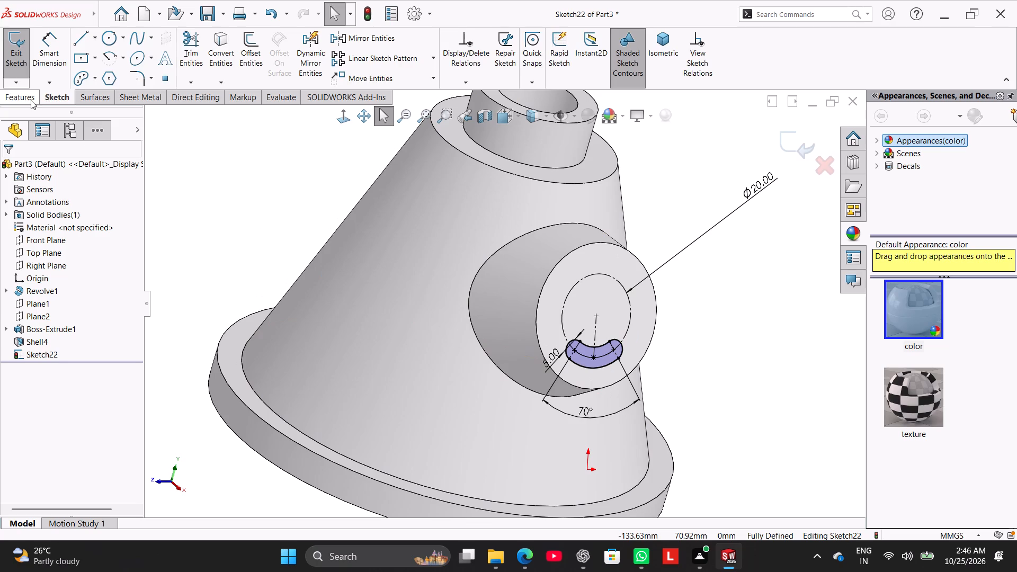
left_click(31, 100)
left_click(191, 58)
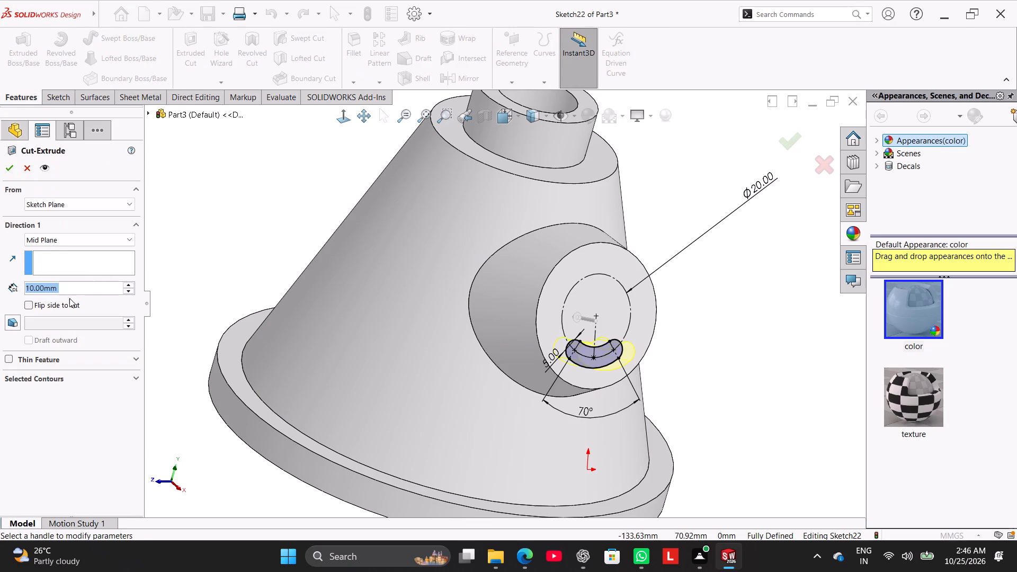
left_click(55, 240)
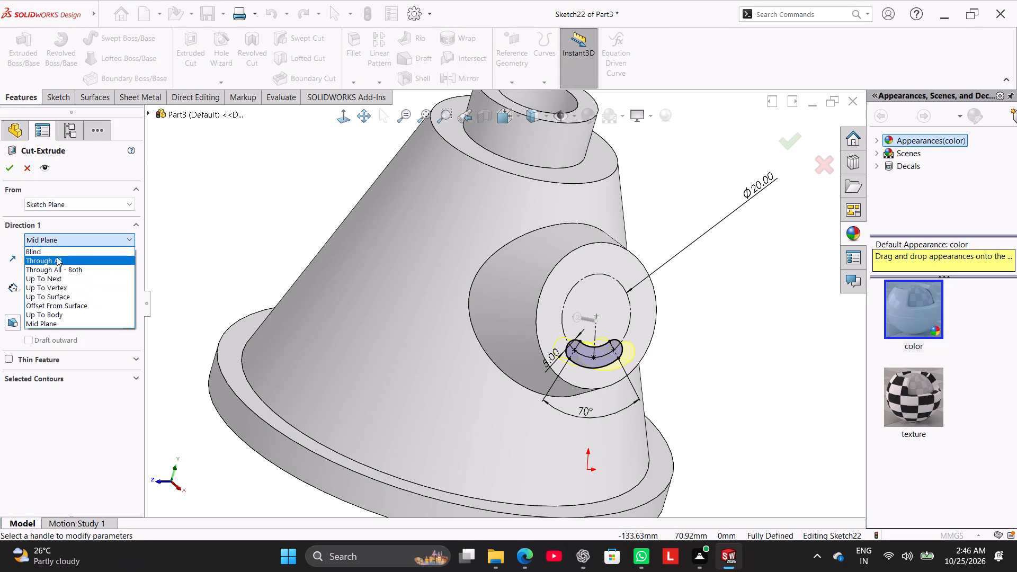
left_click(61, 254)
left_click(64, 238)
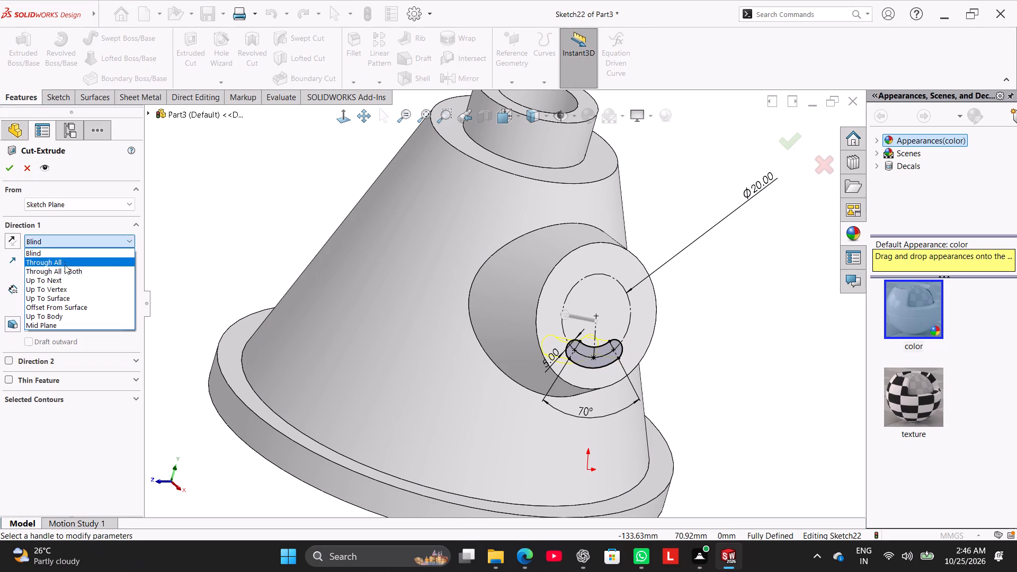
left_click(68, 278)
left_click(9, 171)
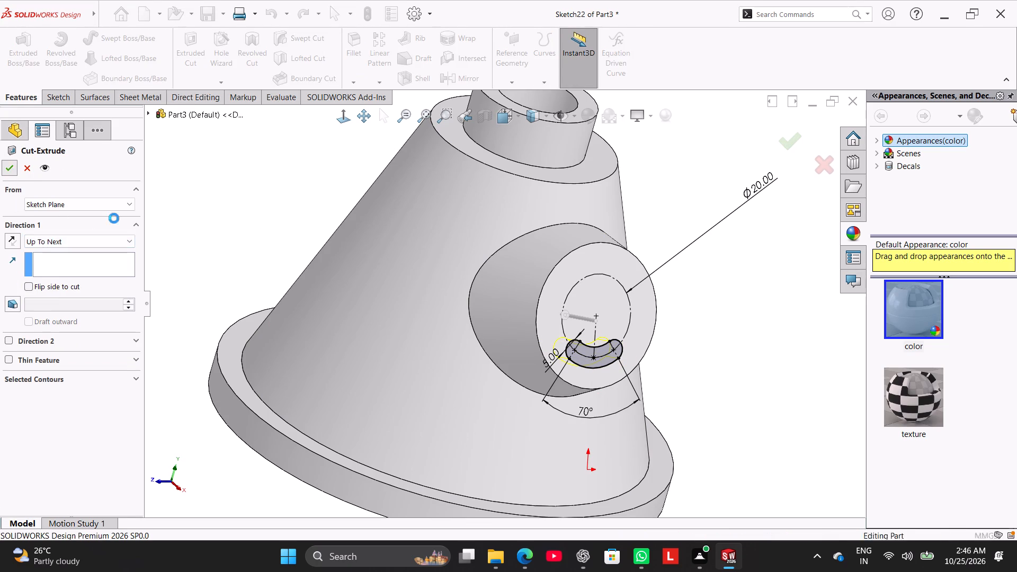
left_click(151, 215)
Circular-pattern the arc slot cut about the boss's end face with 3 equally spaced instances over 360°.
middle_click_drag(234, 243, 231, 278)
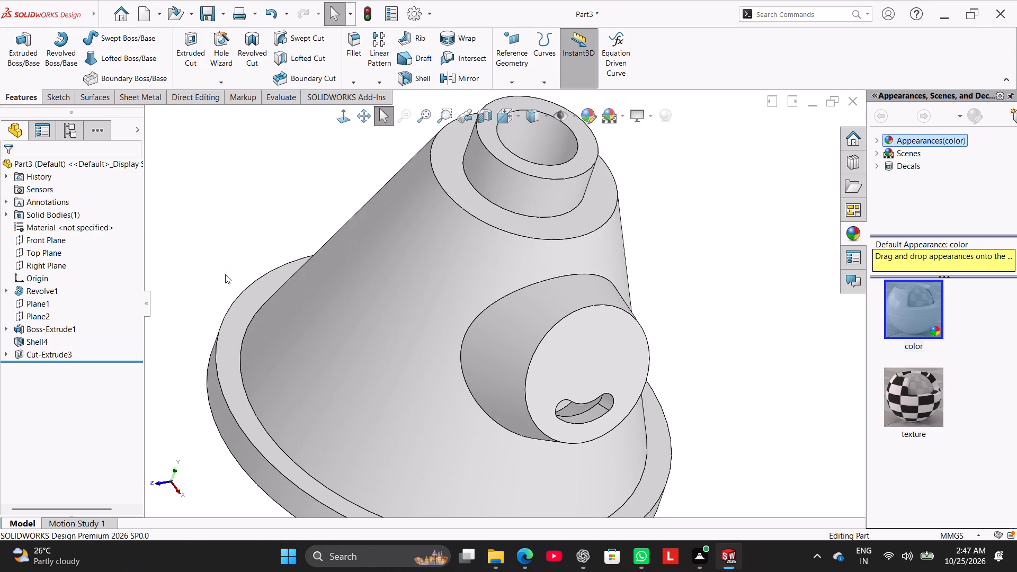
right_click_drag(222, 238, 334, 182)
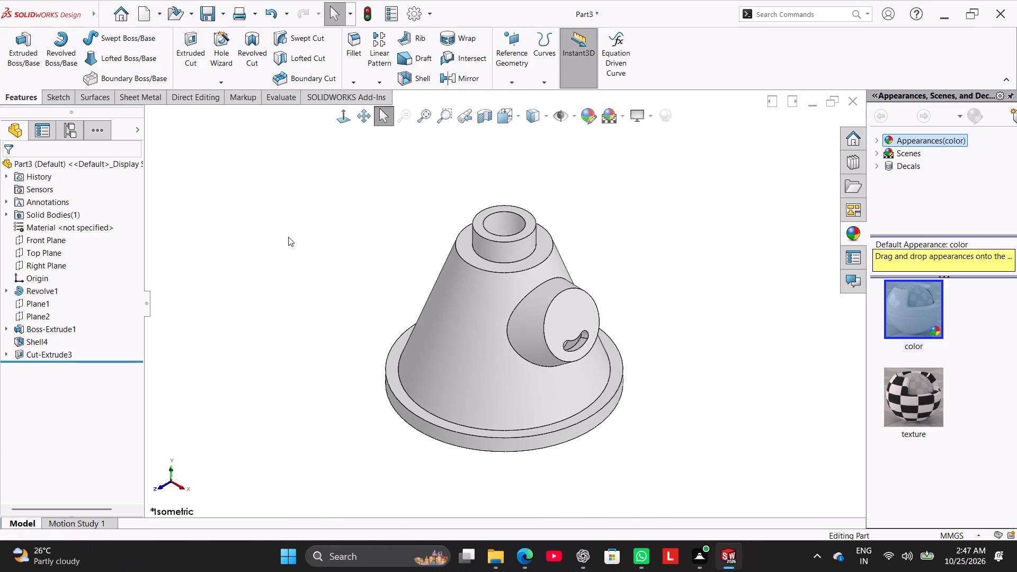
left_click(69, 350)
left_click(380, 84)
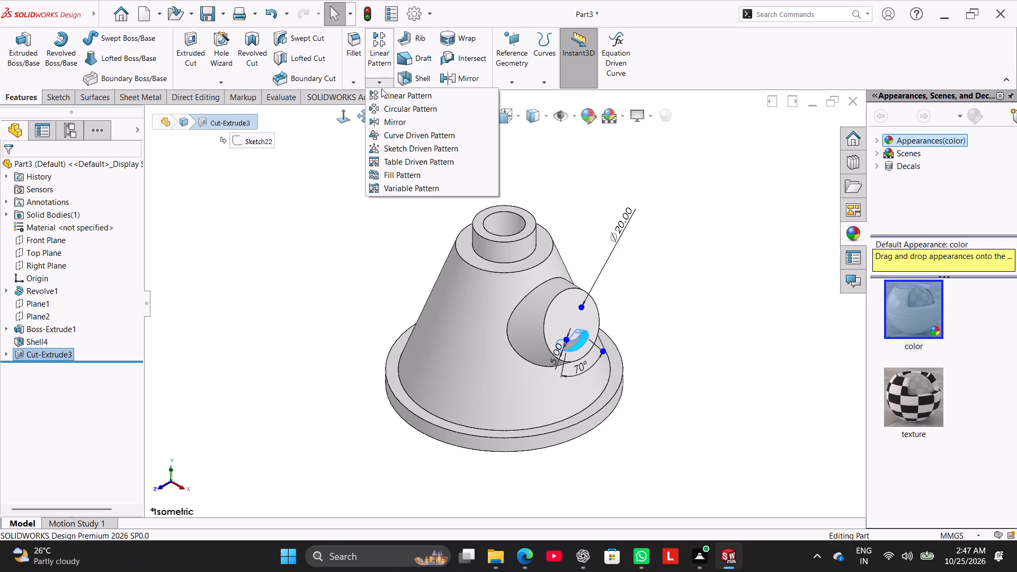
left_click(402, 110)
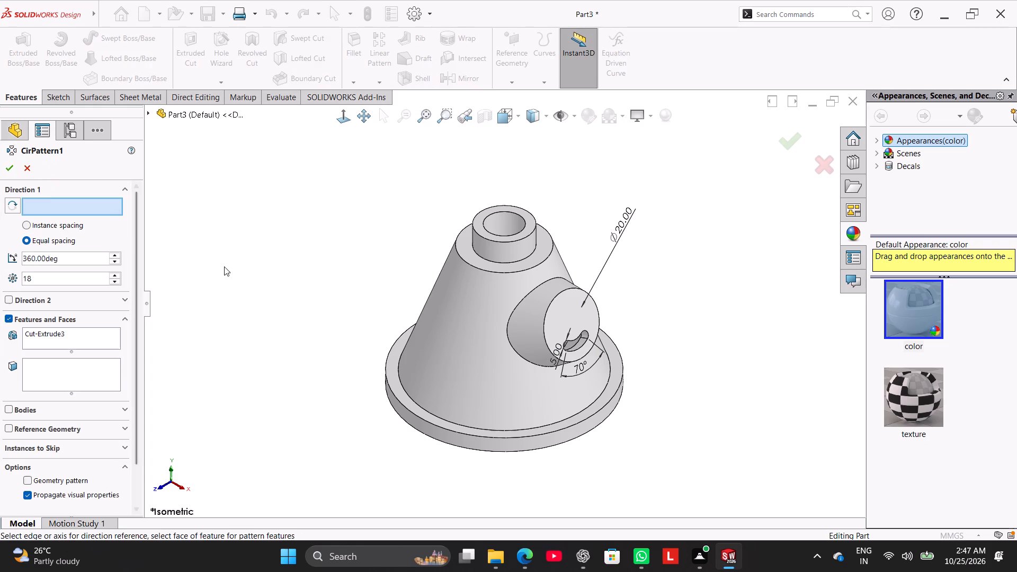
left_click(562, 318)
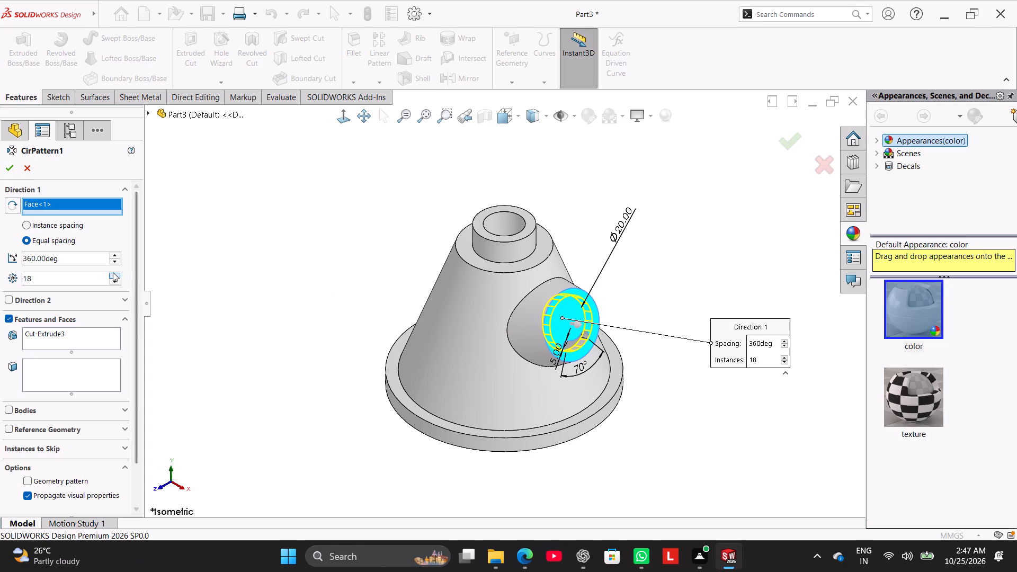
middle_click_drag(211, 318, 206, 304)
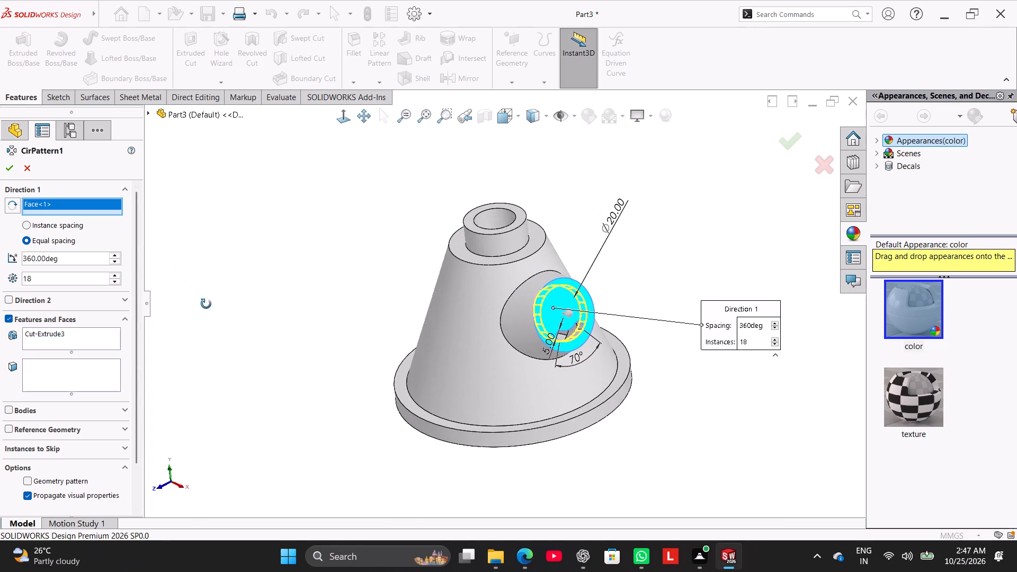
middle_click_drag(206, 304, 209, 308)
double_click(76, 279)
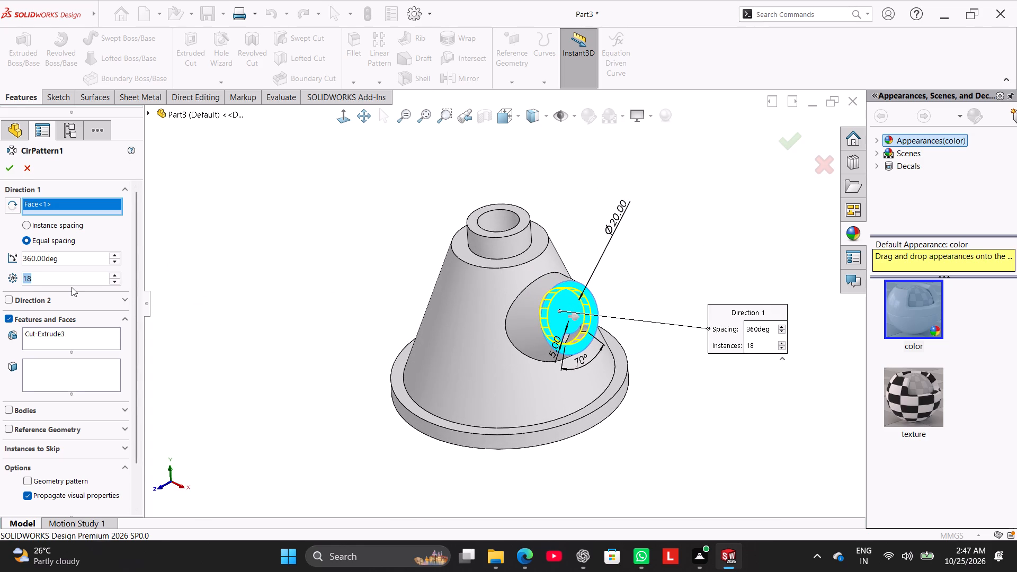
key("3")
key("Return")
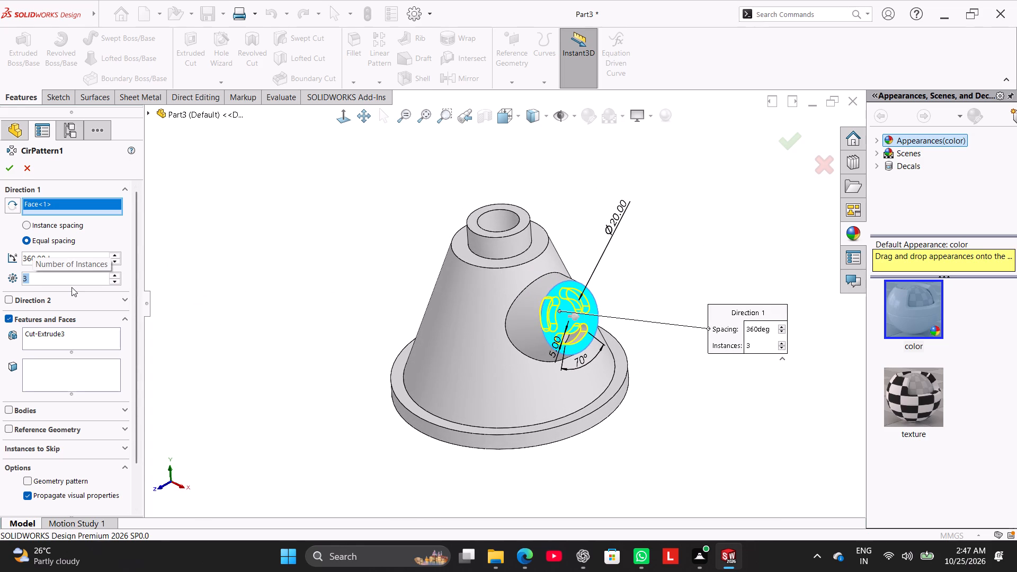
left_click(7, 168)
left_click(256, 269)
Inspect the part's interior walls and boss in a section view on the Front Plane, viewed head-on.
middle_click_drag(276, 273, 221, 272)
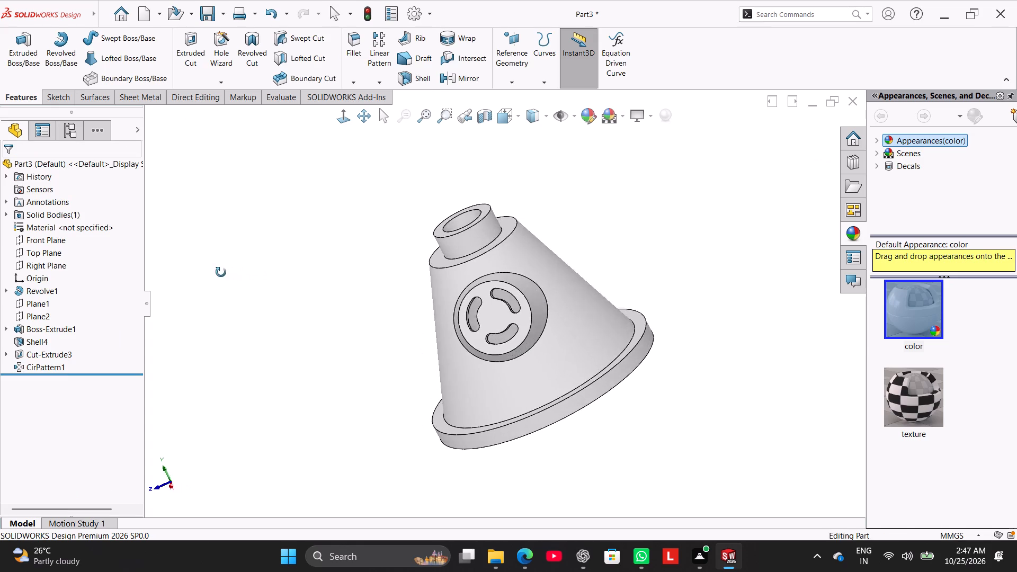
middle_click_drag(221, 272, 279, 326)
right_click_drag(280, 326, 404, 237)
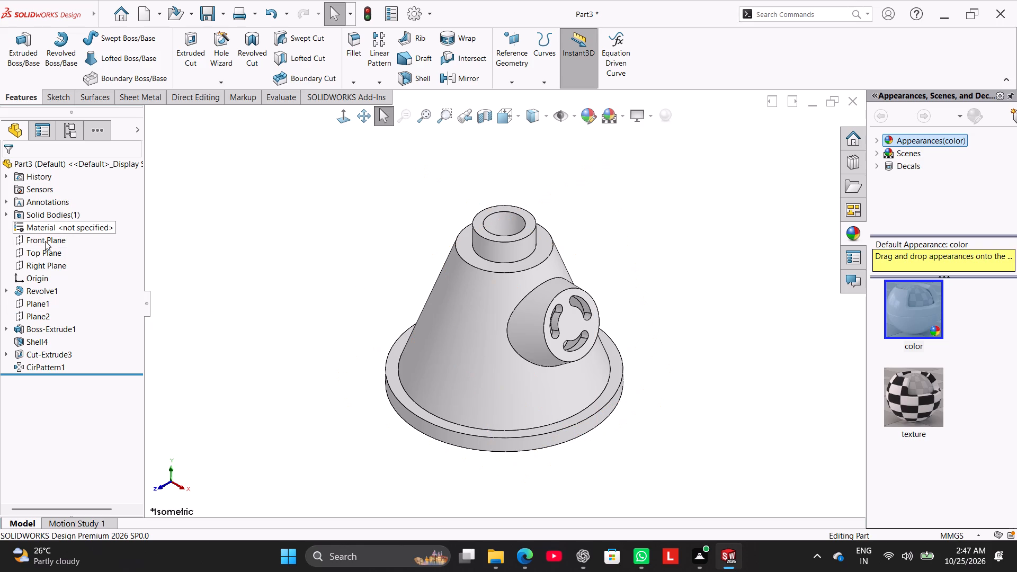
left_click(476, 122)
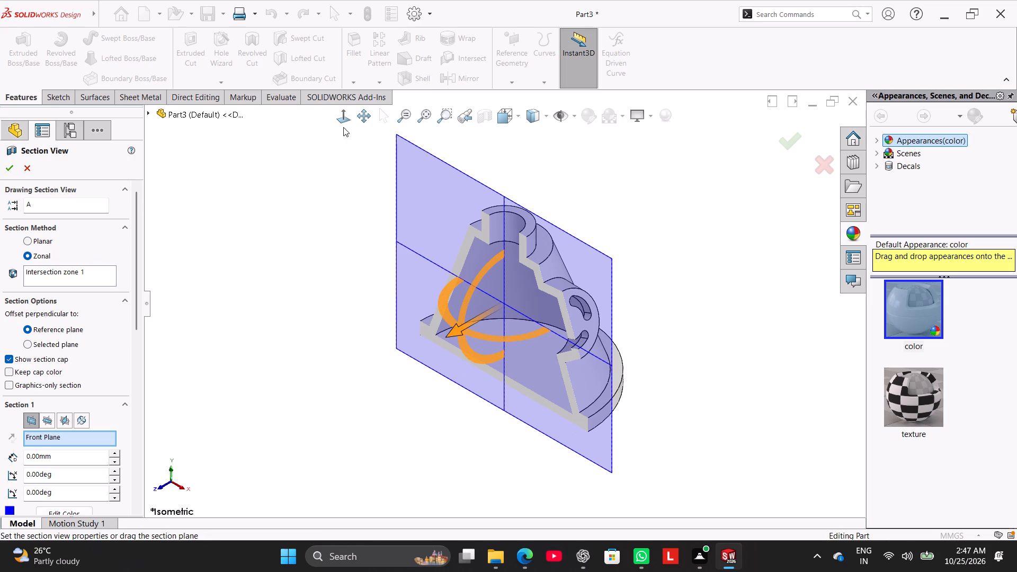
left_click(338, 117)
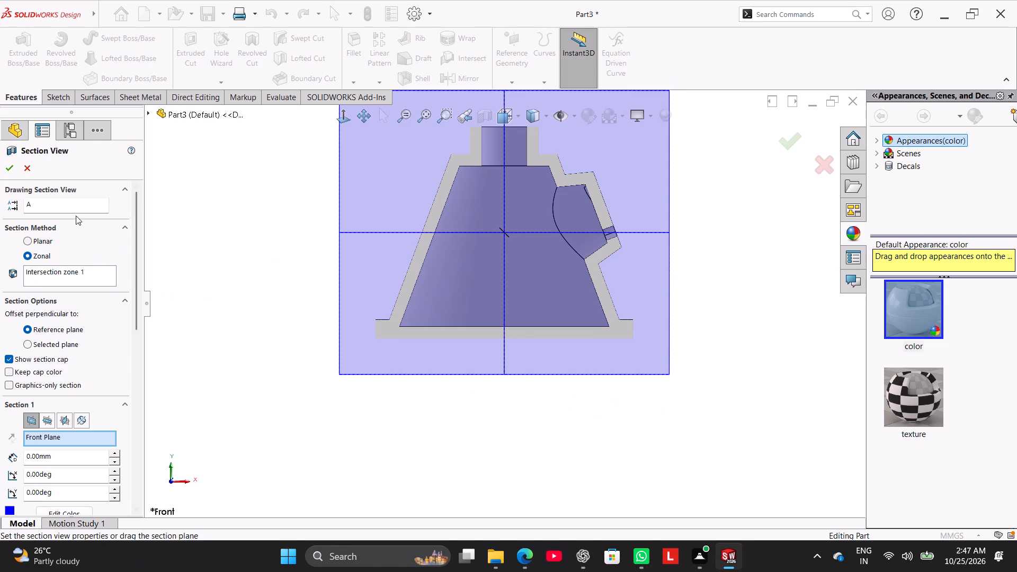
left_click(25, 167)
left_click(213, 248)
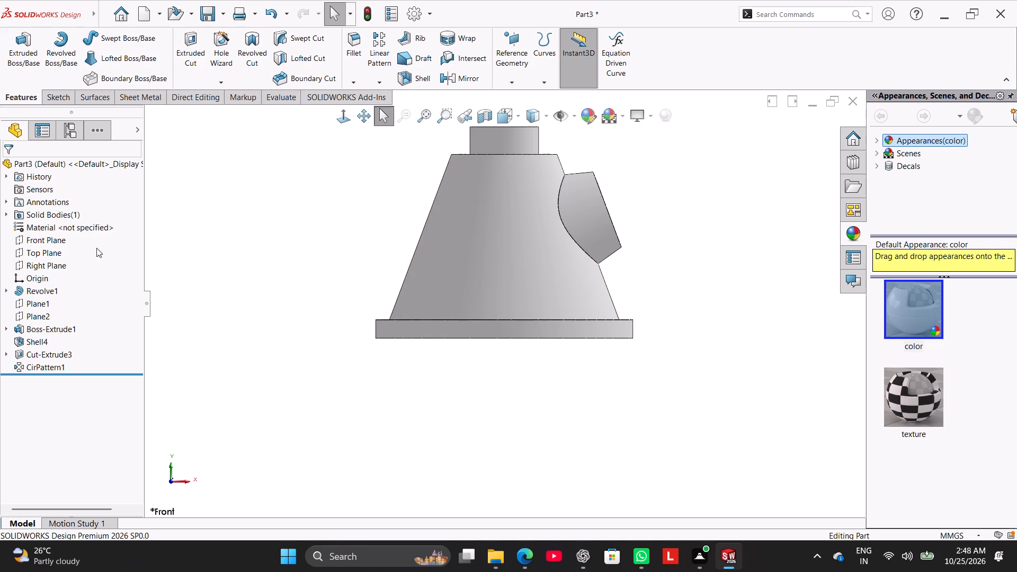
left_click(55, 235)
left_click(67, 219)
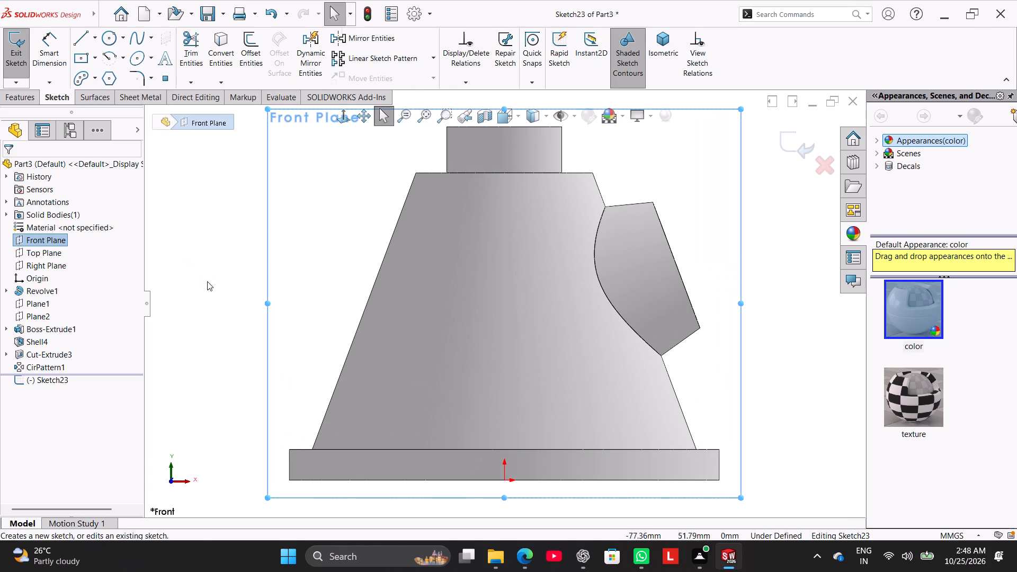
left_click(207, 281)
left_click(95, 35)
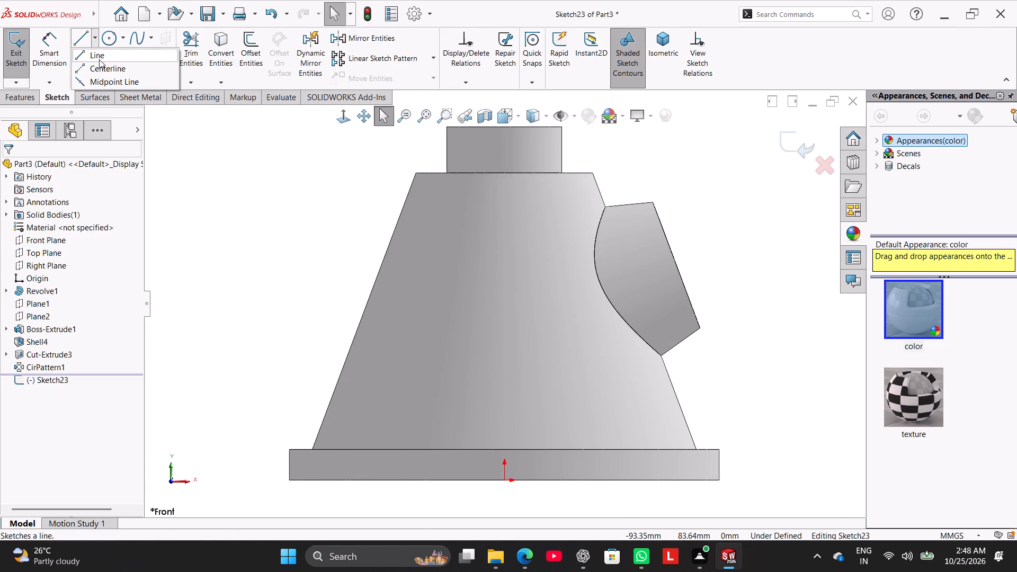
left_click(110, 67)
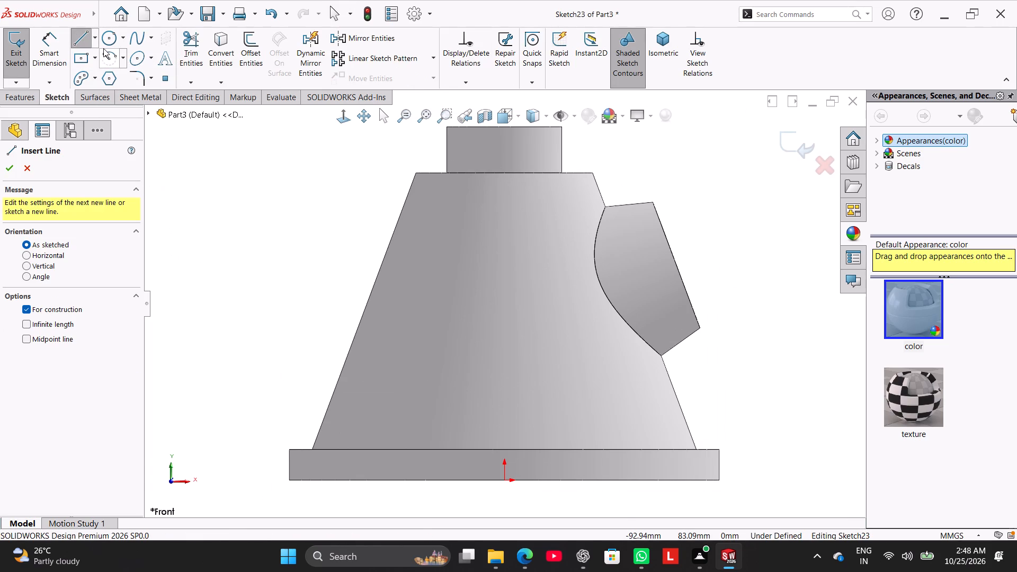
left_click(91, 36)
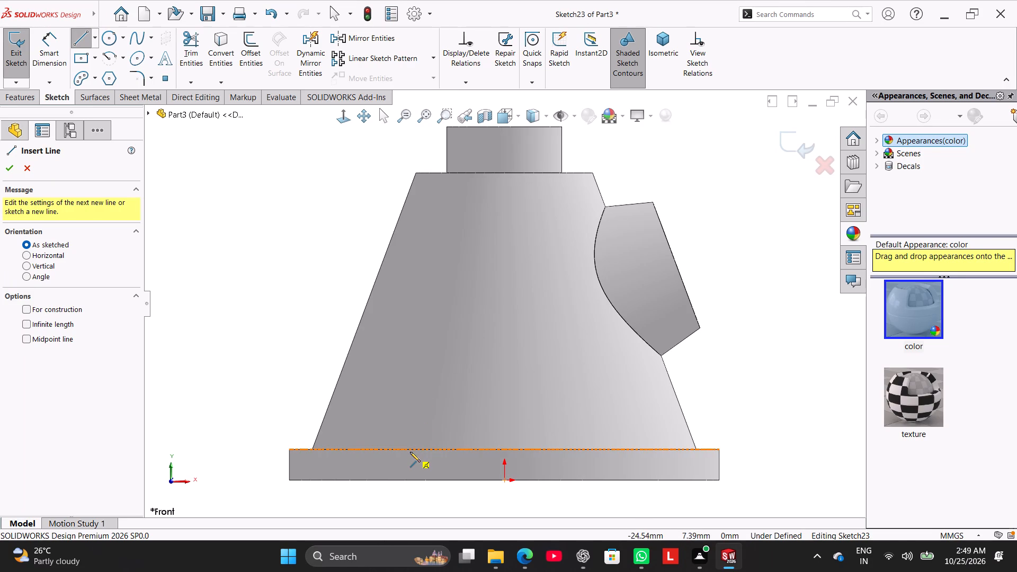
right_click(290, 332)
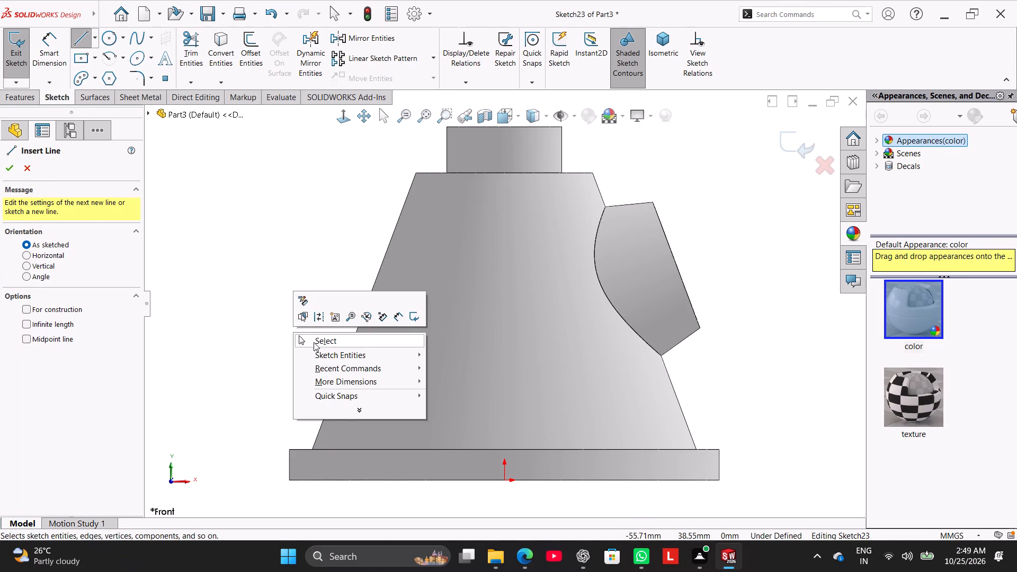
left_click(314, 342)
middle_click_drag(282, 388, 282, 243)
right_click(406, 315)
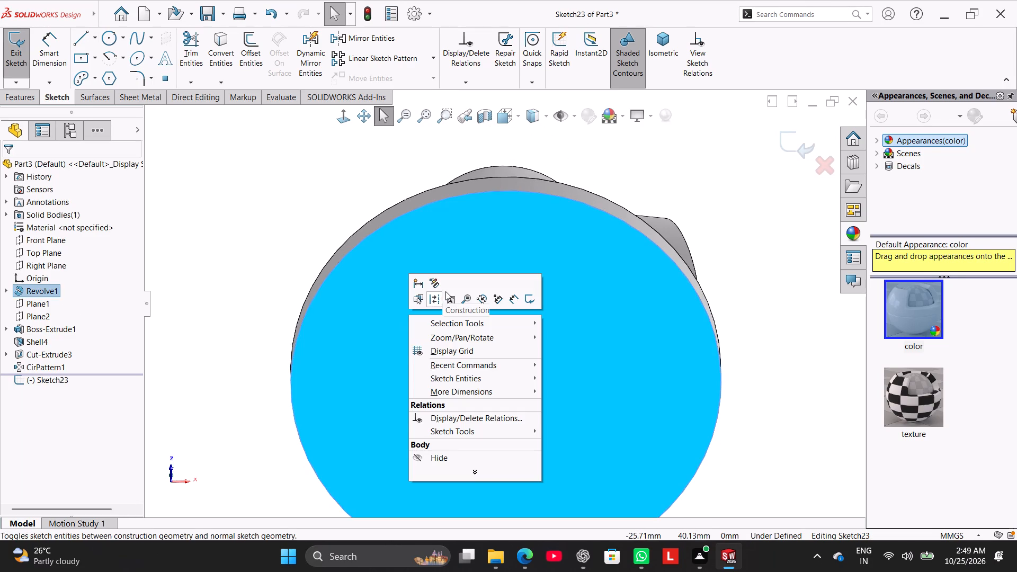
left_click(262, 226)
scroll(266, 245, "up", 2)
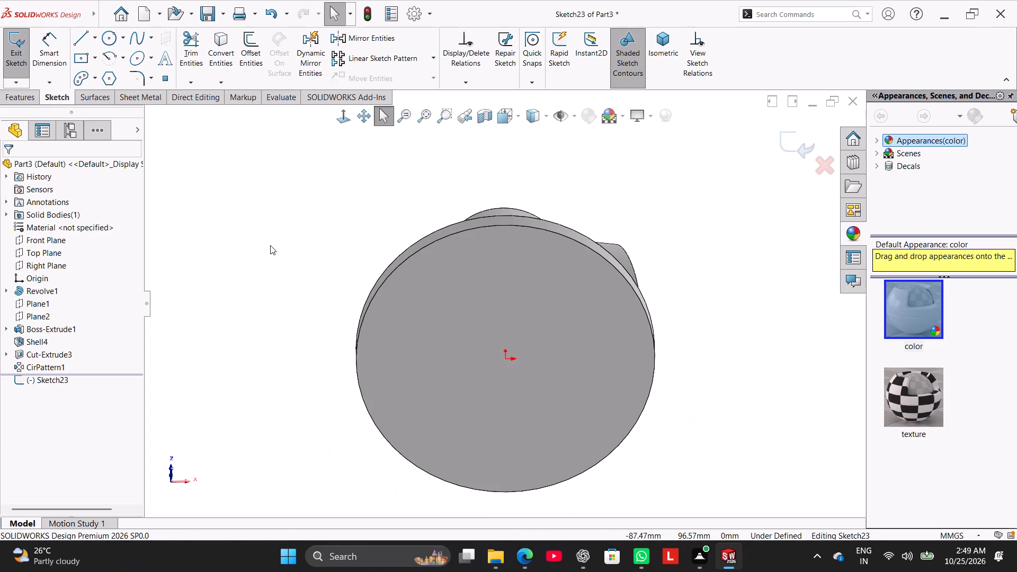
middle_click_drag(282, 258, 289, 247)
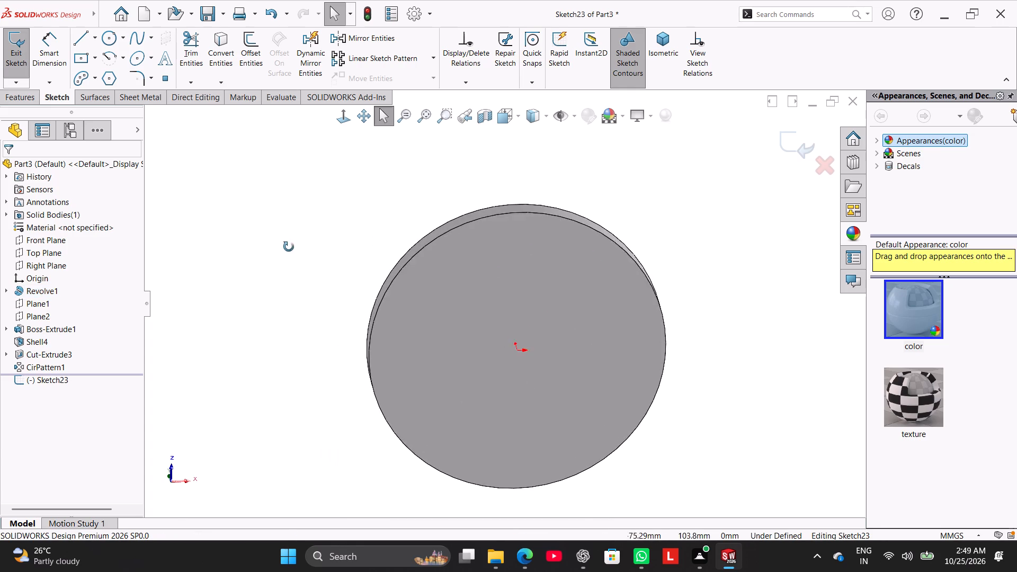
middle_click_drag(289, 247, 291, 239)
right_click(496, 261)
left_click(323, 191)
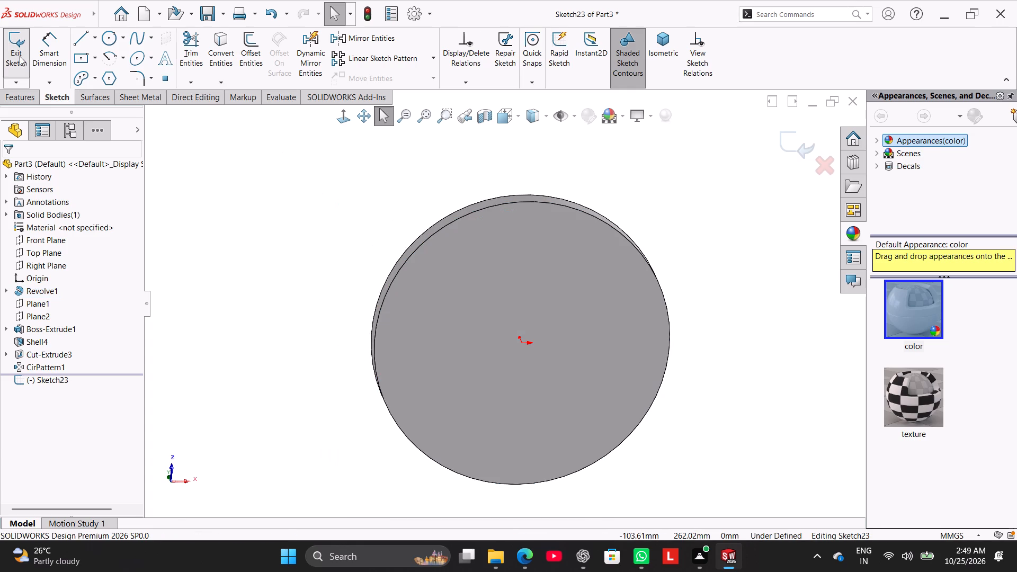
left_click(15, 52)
Start a new sketch on the bottom face of the round base flange.
right_click(529, 280)
left_click(559, 260)
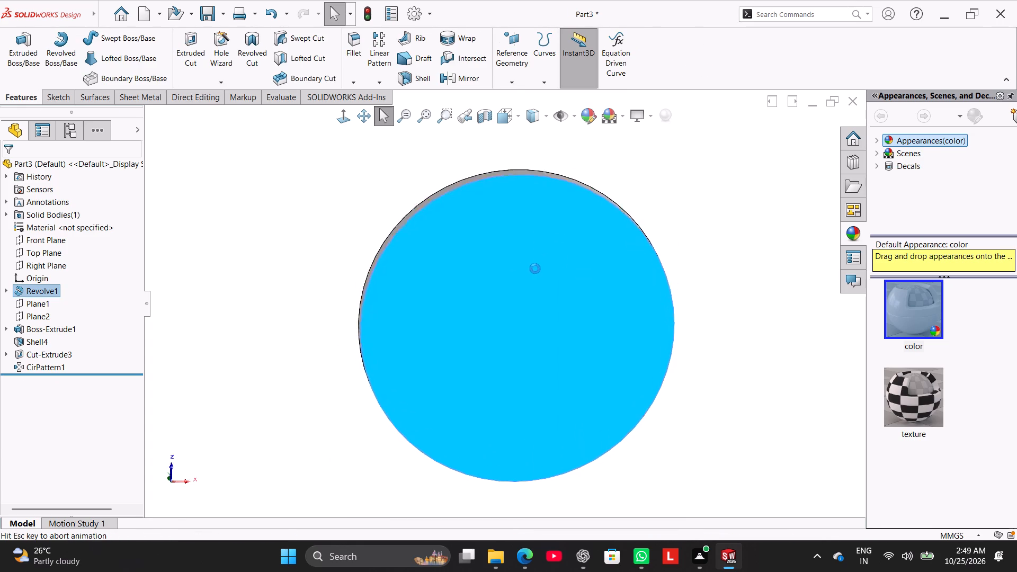
left_click(289, 228)
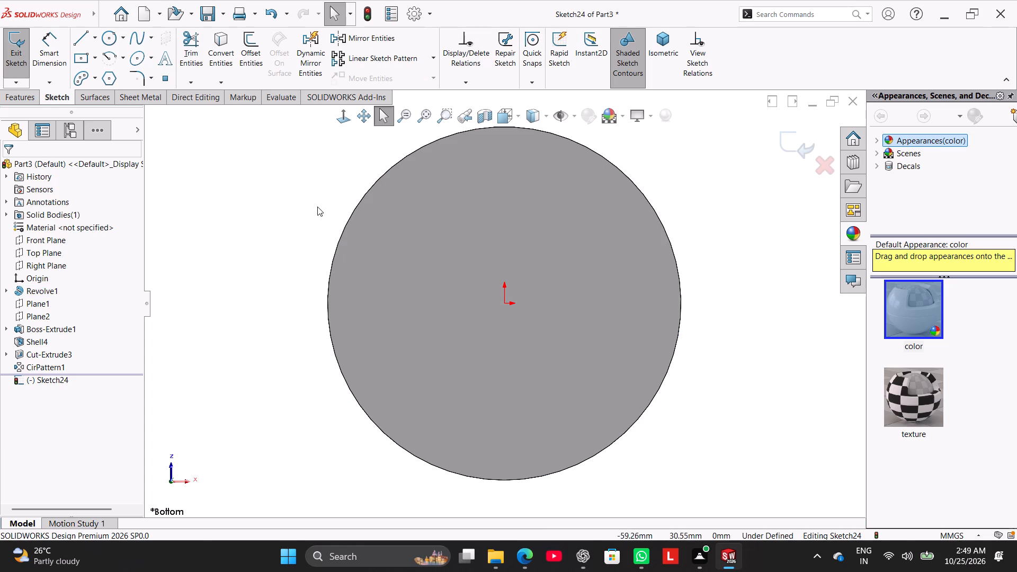
Set the model's display style to Hidden Lines Visible and look over its internal edges from several angles.
left_click(545, 115)
left_click(539, 192)
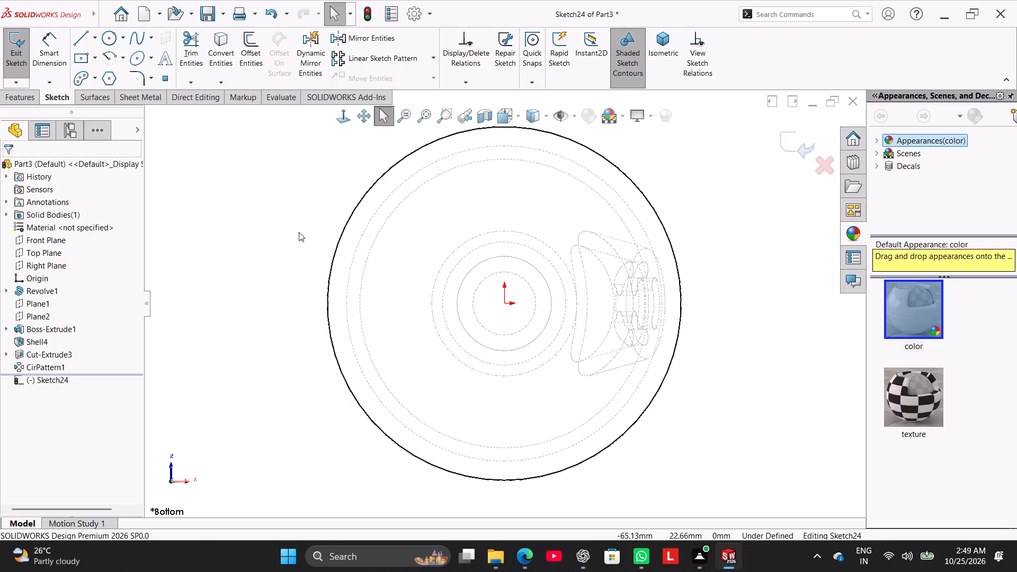
middle_click_drag(300, 239, 332, 336)
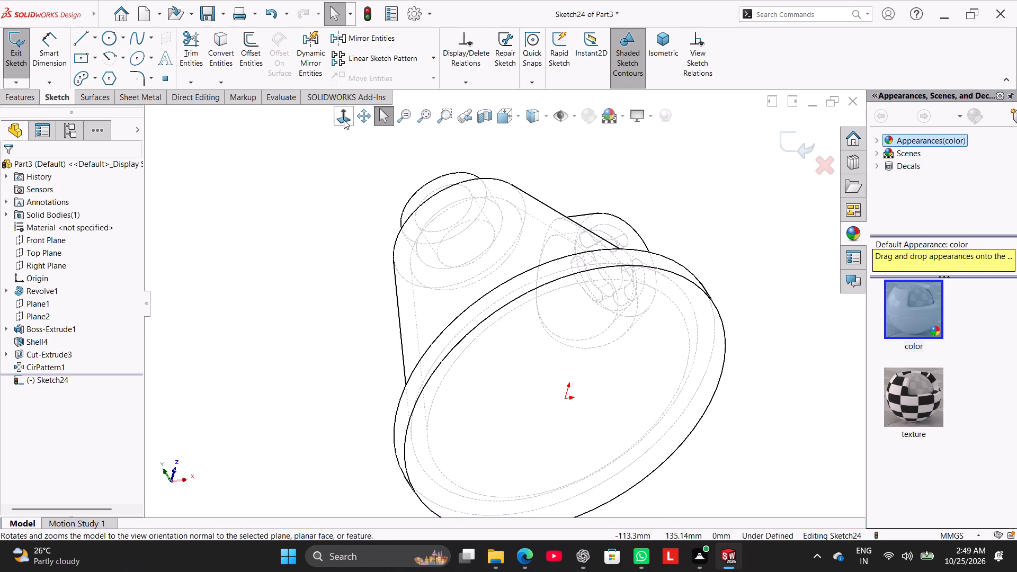
left_click(344, 120)
left_click(291, 183)
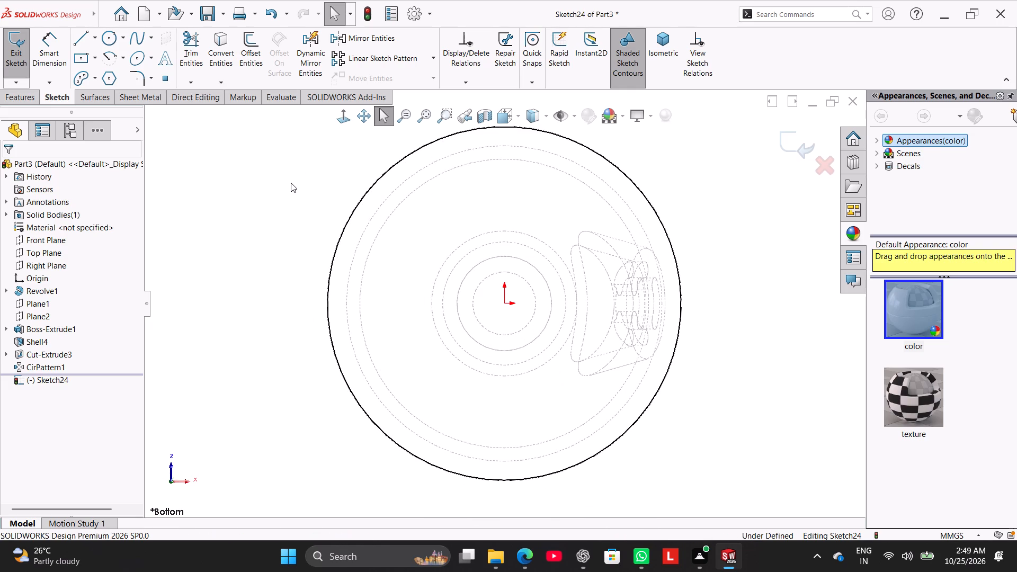
middle_click_drag(300, 189, 424, 325)
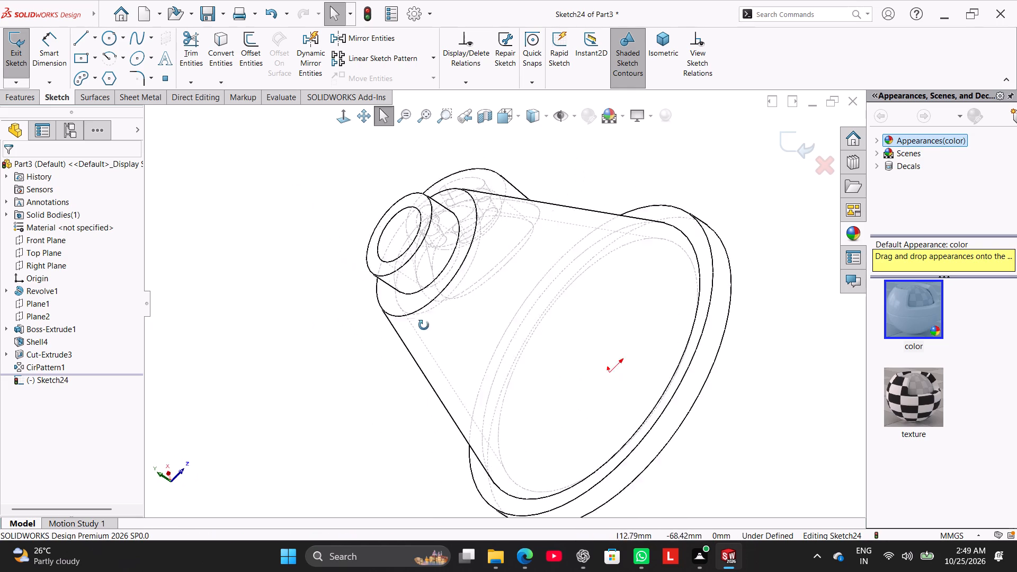
middle_click_drag(424, 325, 400, 336)
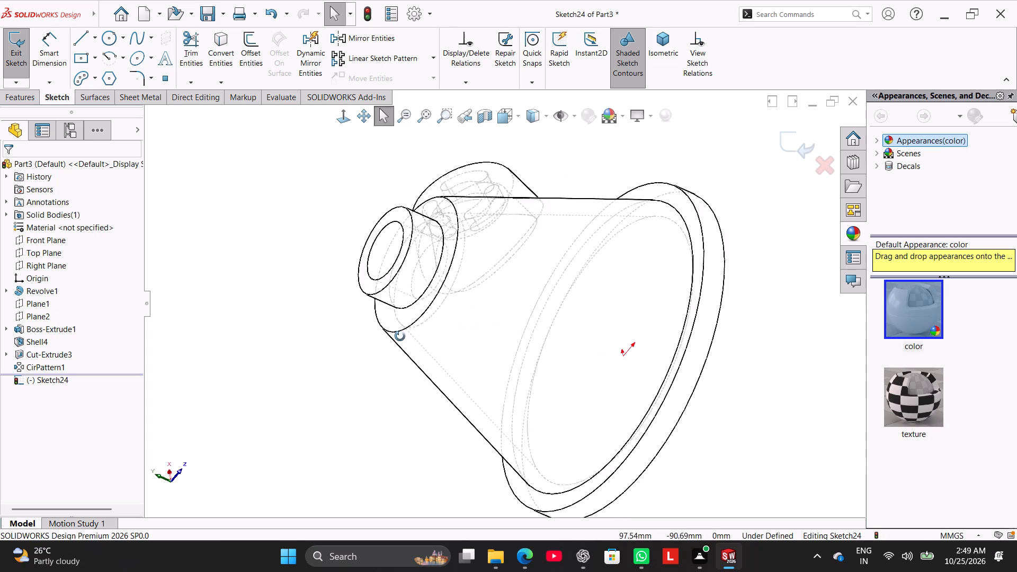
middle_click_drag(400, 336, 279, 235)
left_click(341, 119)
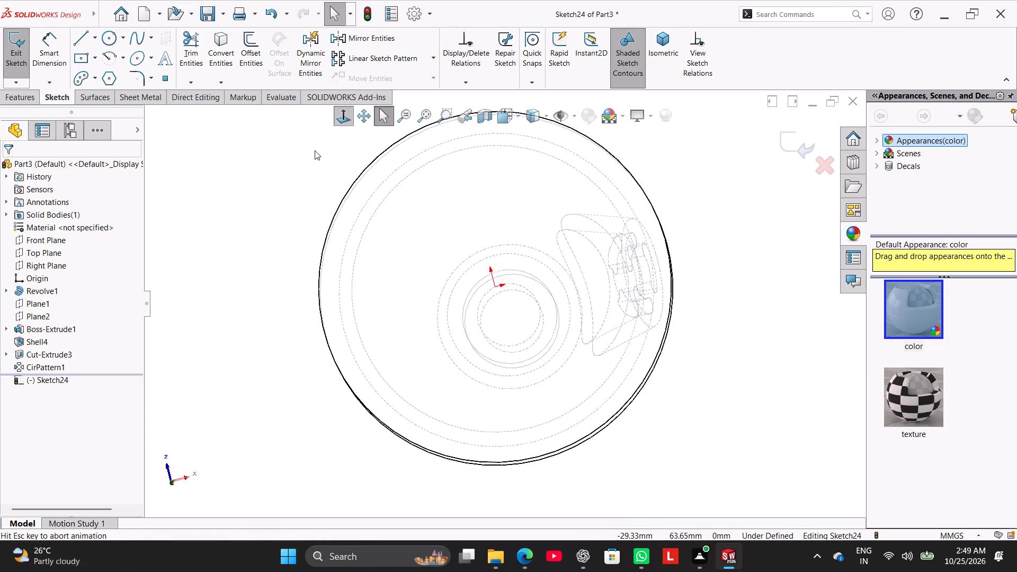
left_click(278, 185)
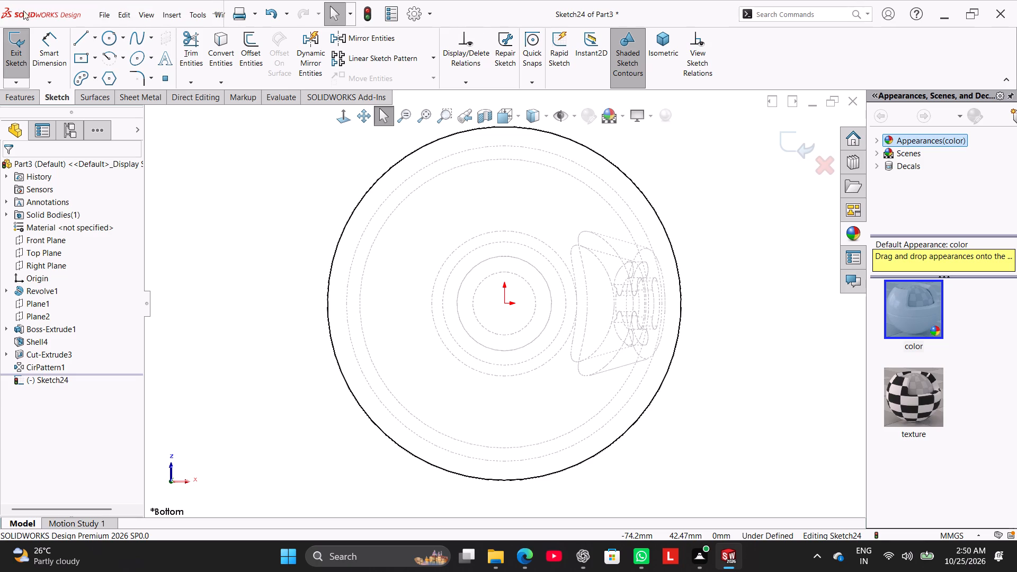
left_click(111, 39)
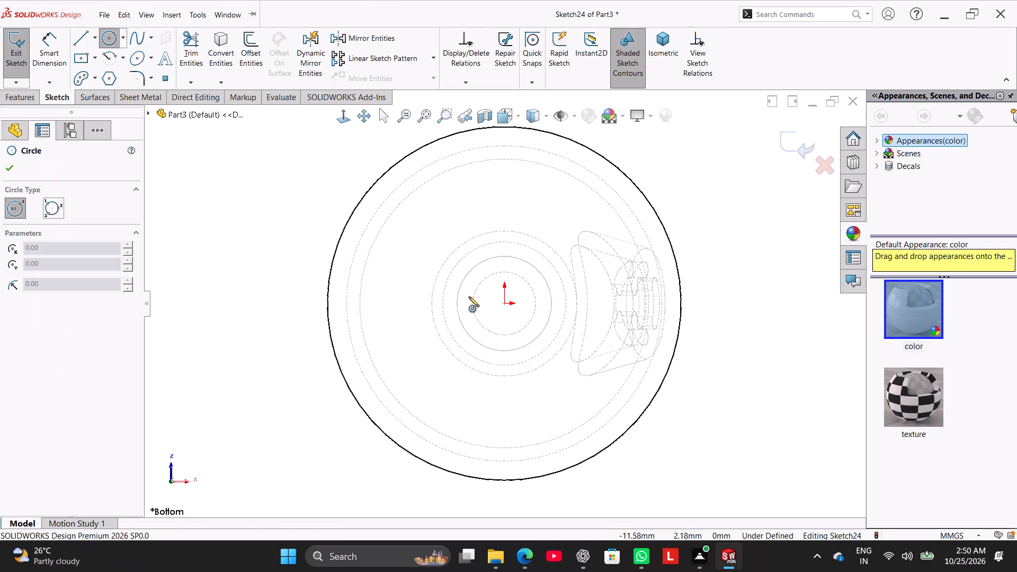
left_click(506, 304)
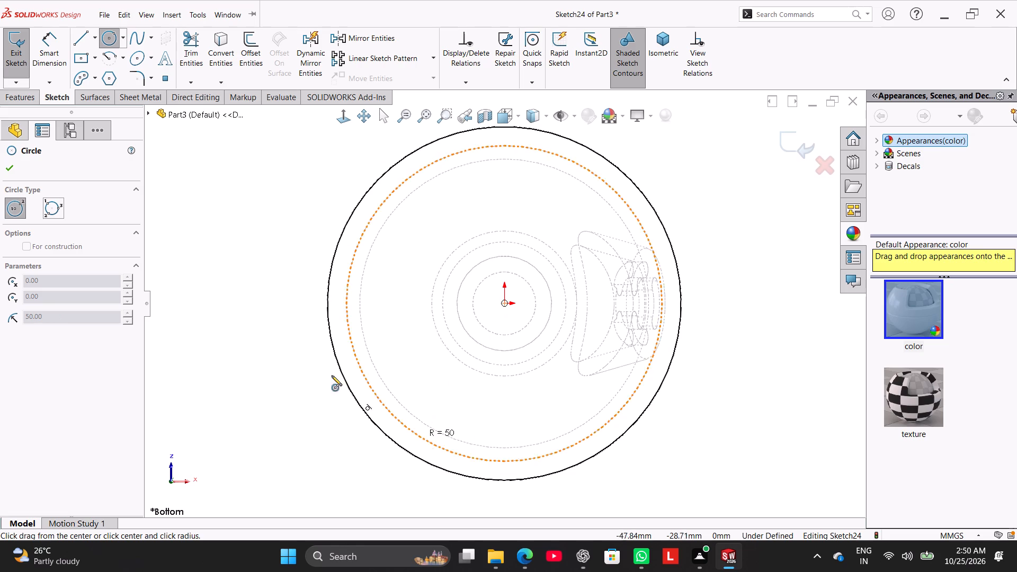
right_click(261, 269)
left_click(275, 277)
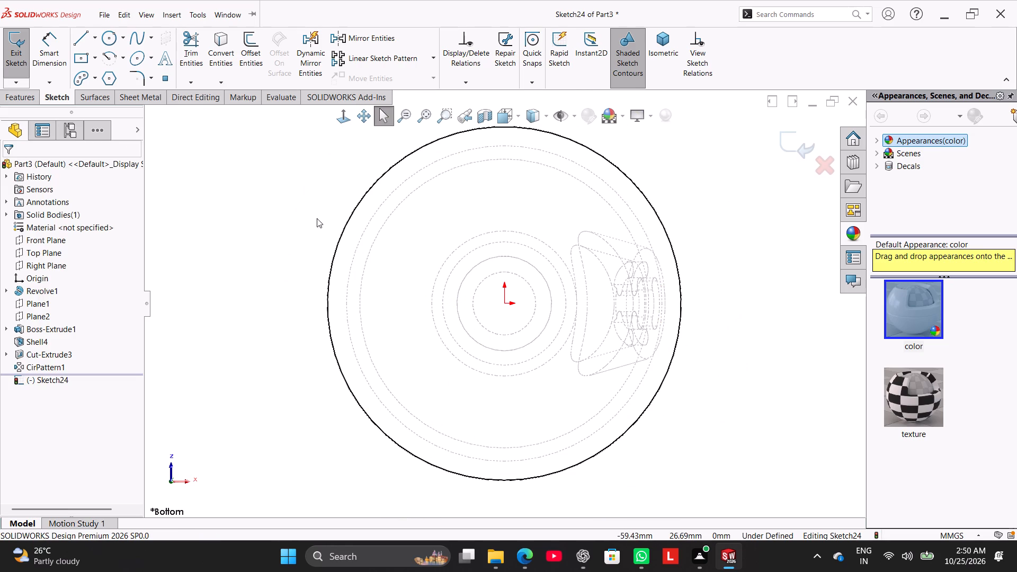
Offset the base flange's outer circular edge 5 mm inward in the bottom-face sketch, viewed head-on.
left_click(269, 242)
middle_click_drag(265, 254, 295, 288)
left_click(339, 114)
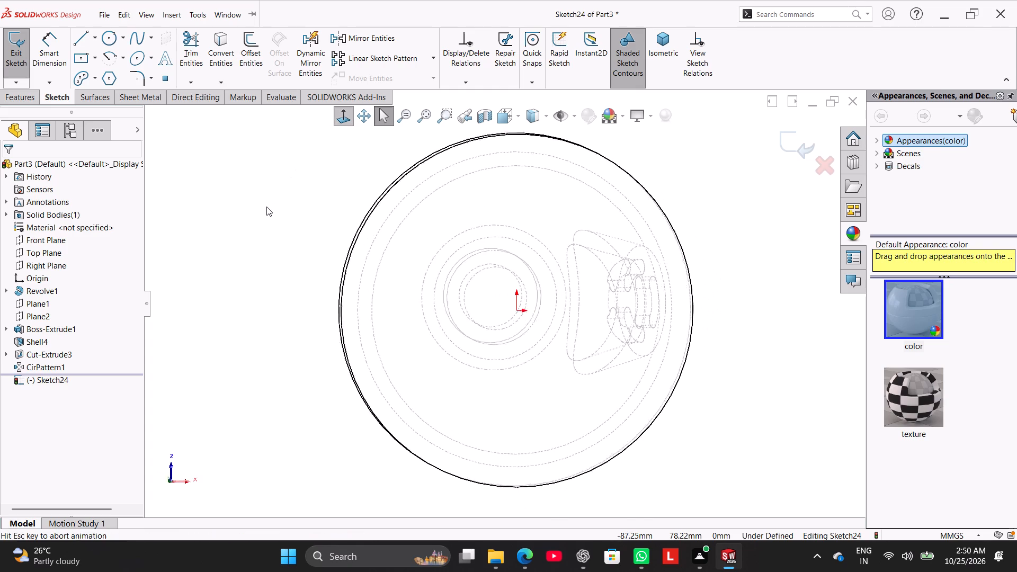
left_click(264, 208)
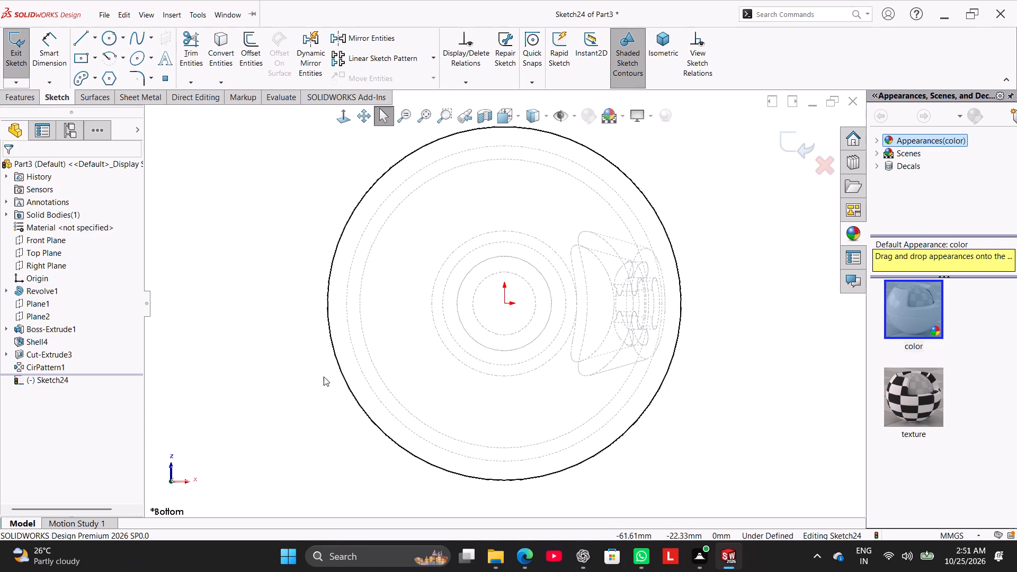
left_click(299, 169)
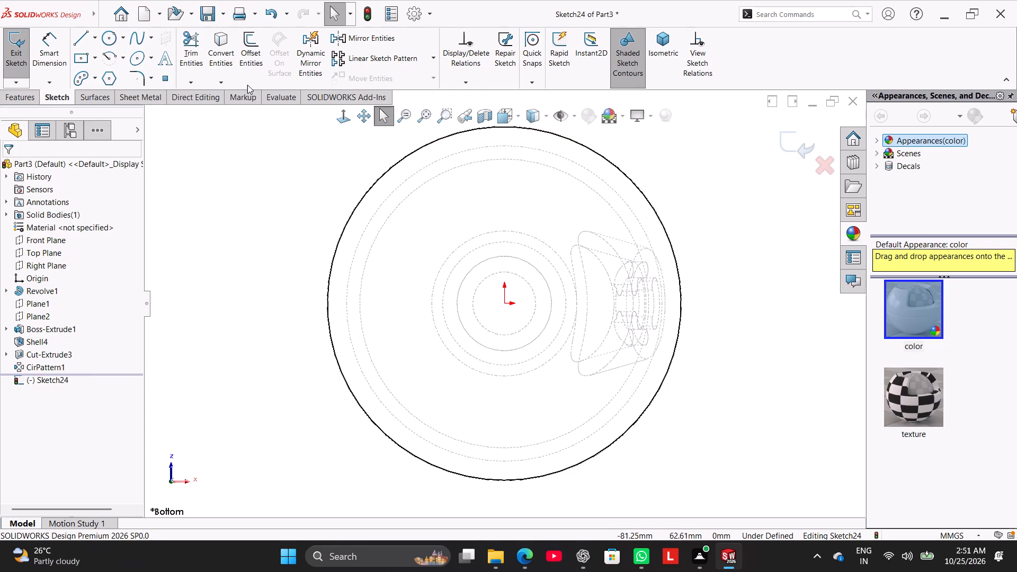
left_click(254, 59)
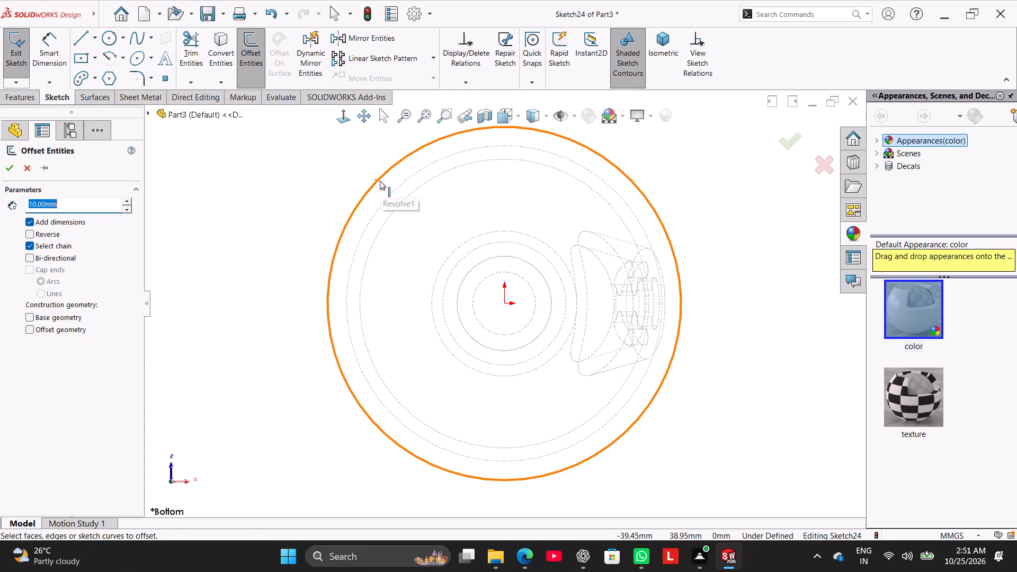
left_click(380, 181)
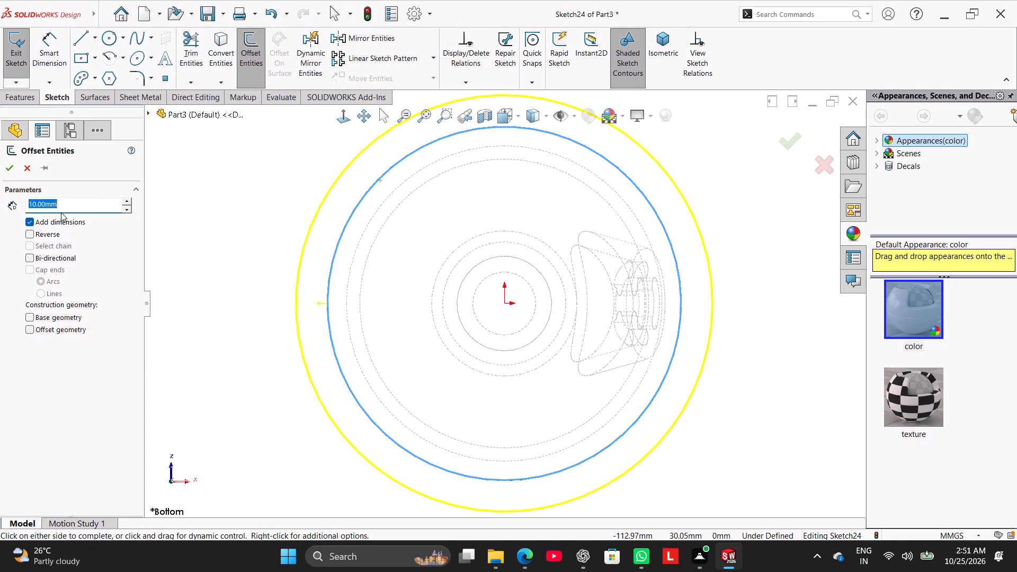
key("5")
key("Return")
left_click(37, 236)
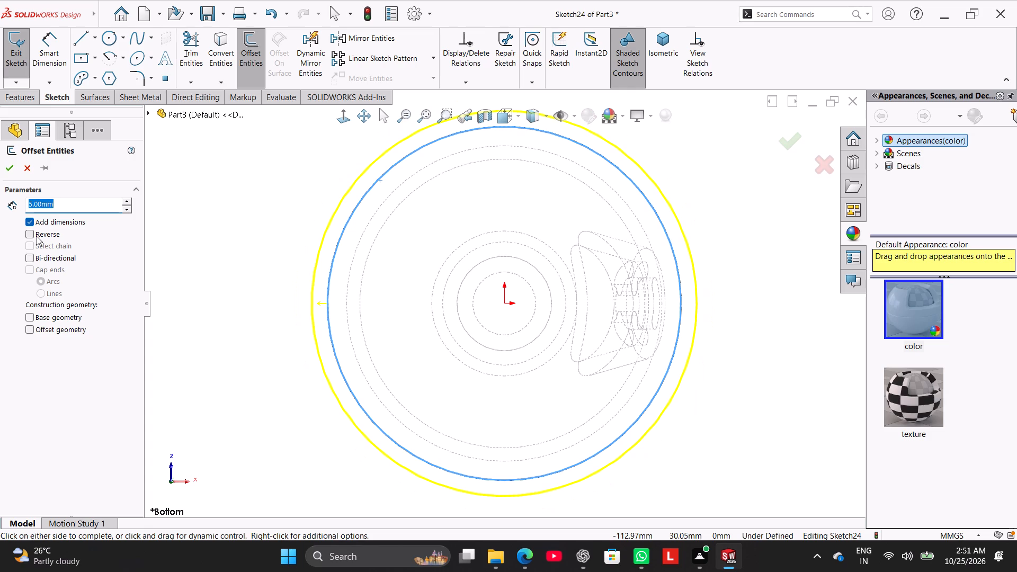
left_click(14, 167)
left_click(215, 202)
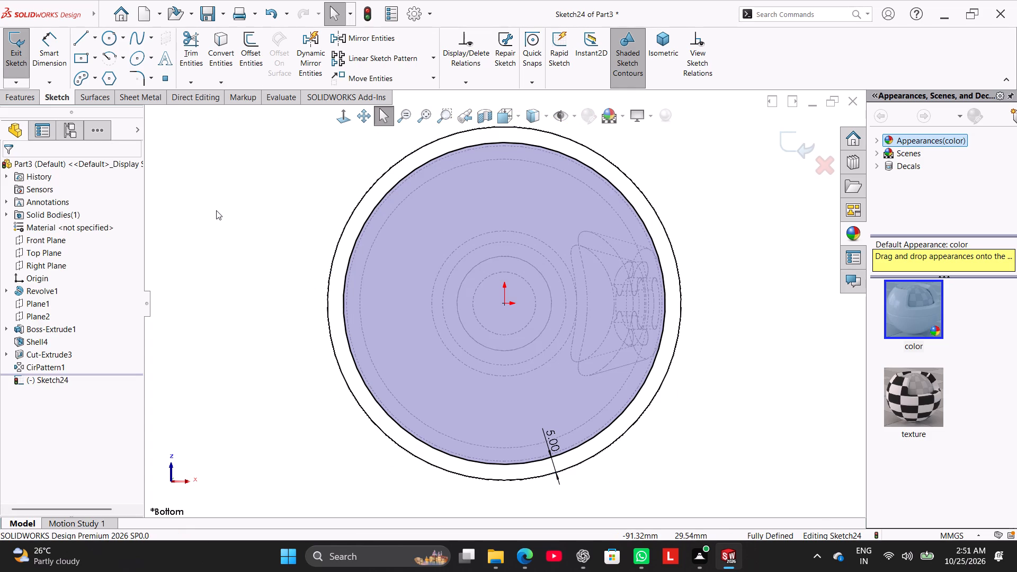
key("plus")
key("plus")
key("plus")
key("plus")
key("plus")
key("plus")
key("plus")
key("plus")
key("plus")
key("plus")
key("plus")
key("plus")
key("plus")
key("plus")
Exit the sketch on the bottom face of the base flange.
left_click(21, 54)
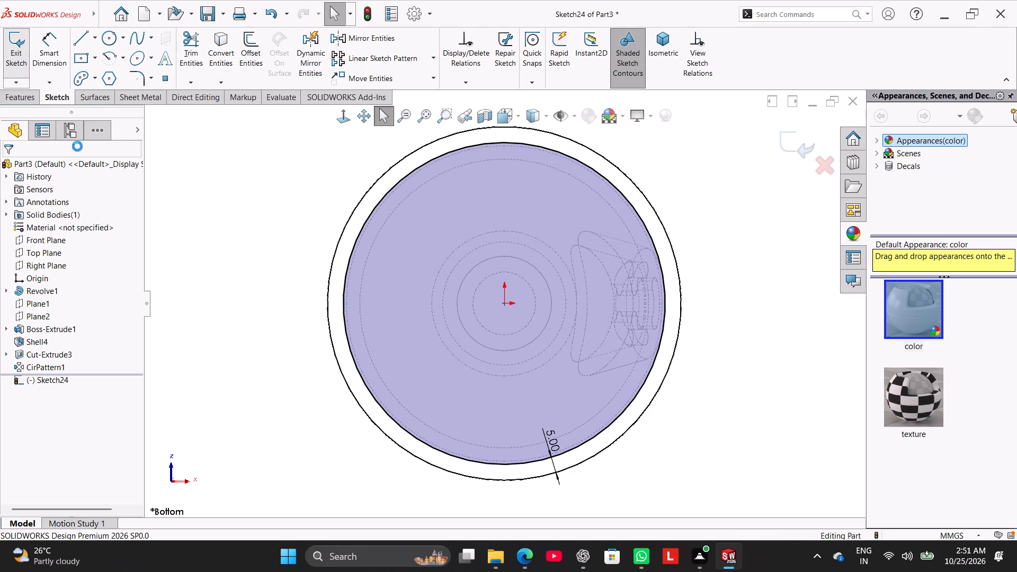
Open the base revolve's profile sketch for editing and delete its 112 mm overall flange diameter dimension.
right_click(46, 290)
left_click(72, 261)
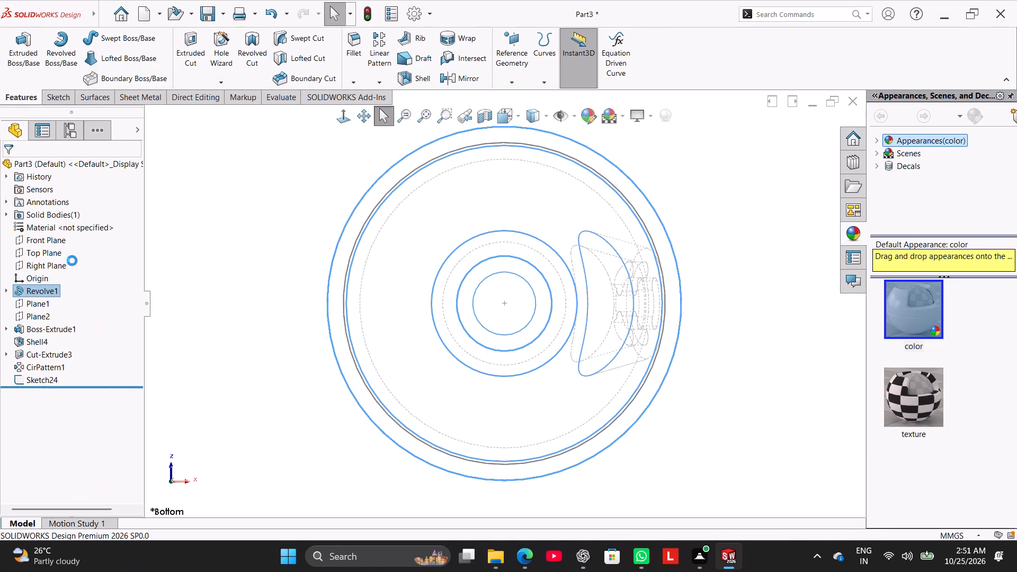
scroll(448, 387, "up", 2)
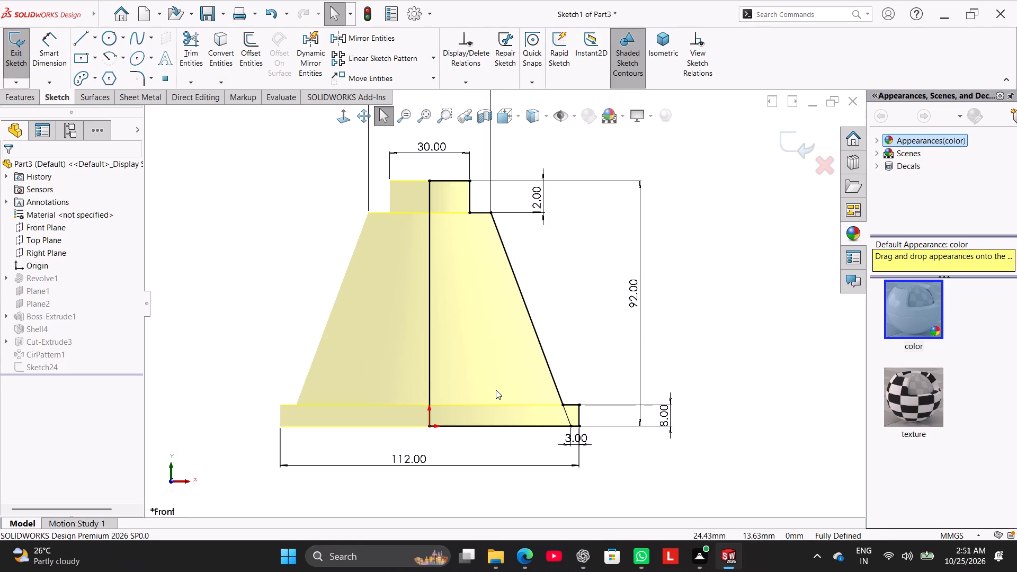
right_click(424, 454)
left_click(469, 417)
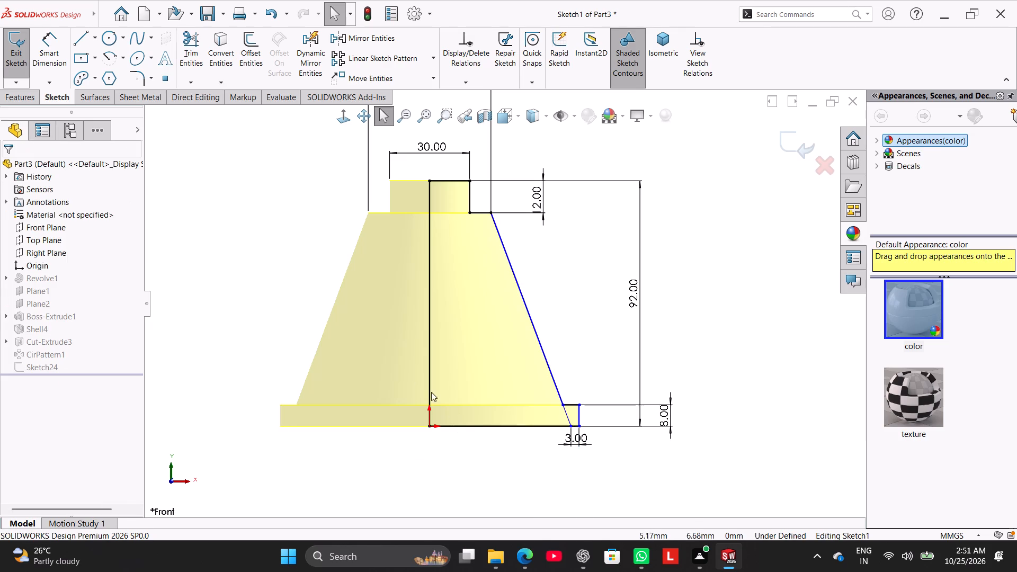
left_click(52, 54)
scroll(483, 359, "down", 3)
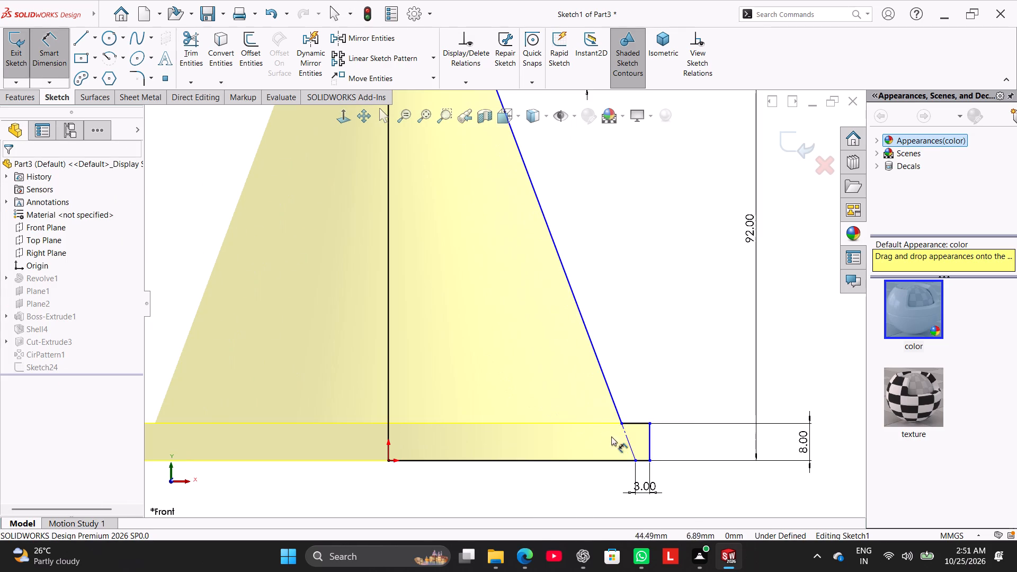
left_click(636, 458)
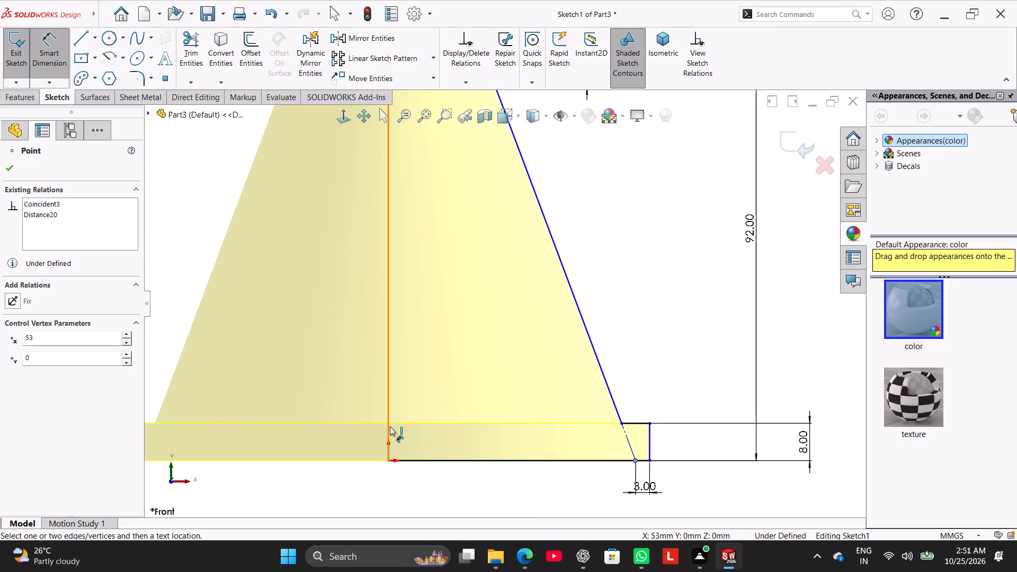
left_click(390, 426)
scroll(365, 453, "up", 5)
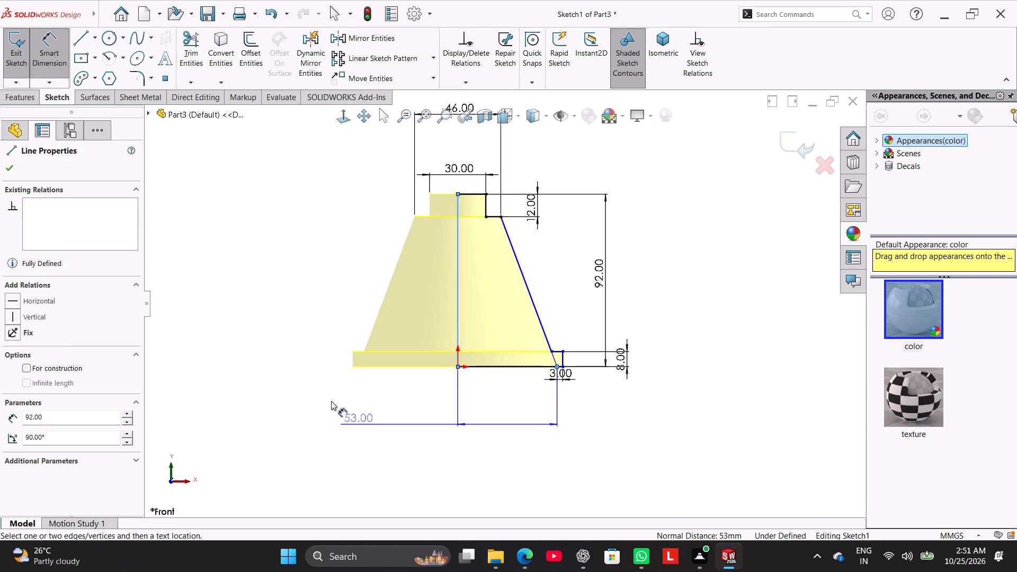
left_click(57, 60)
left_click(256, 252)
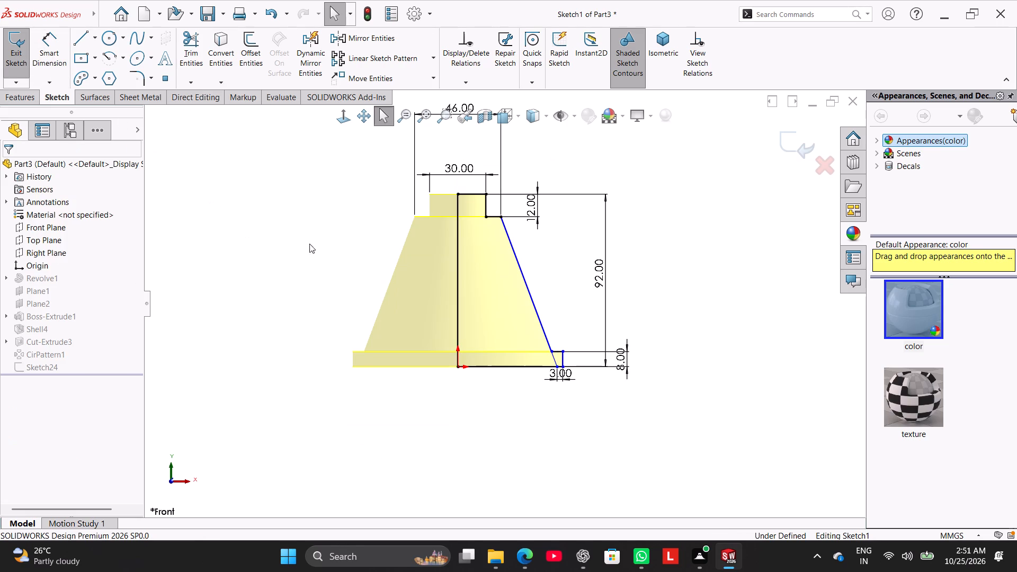
Make the profile's vertical axis line construction geometry and dimension the extended cone line's bottom endpoint about it as a 112 mm diameter.
right_click(458, 309)
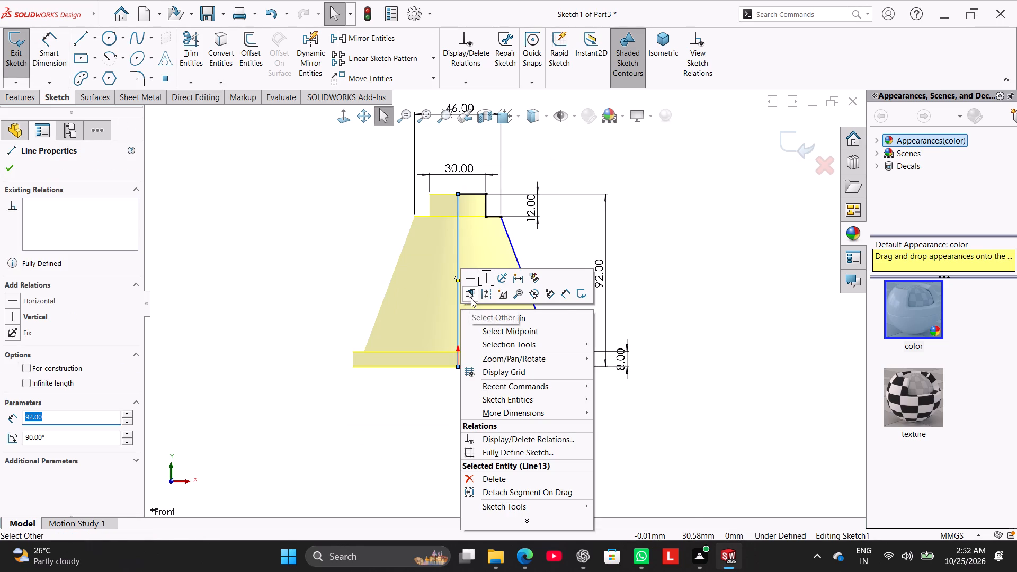
left_click(484, 296)
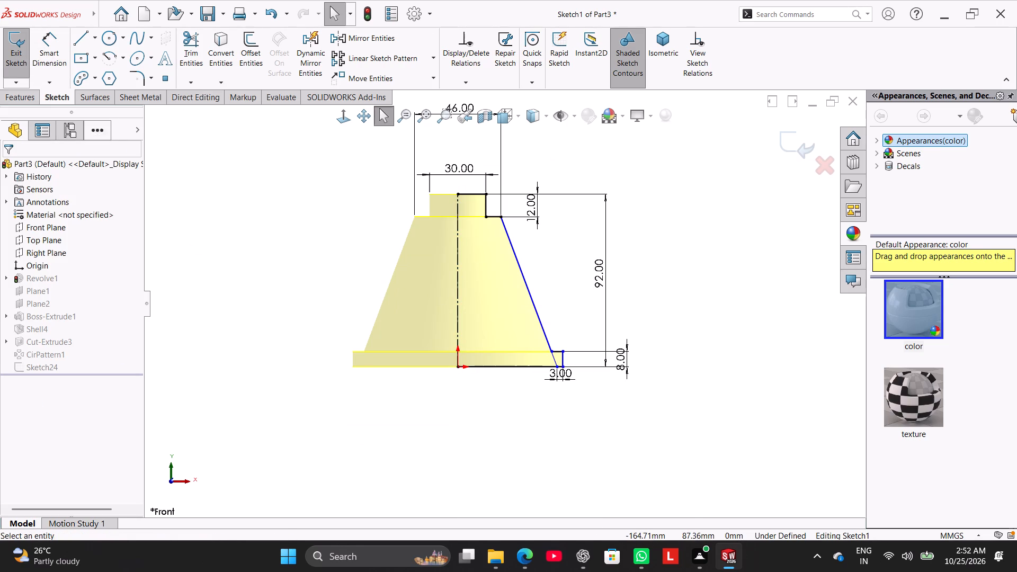
left_click(55, 56)
scroll(554, 373, "down", 4)
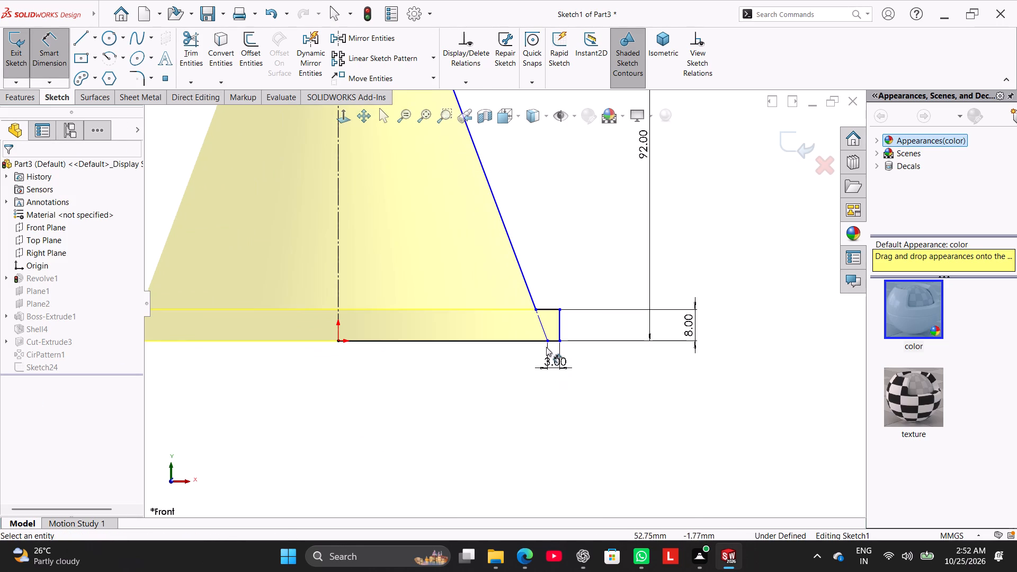
left_click(547, 341)
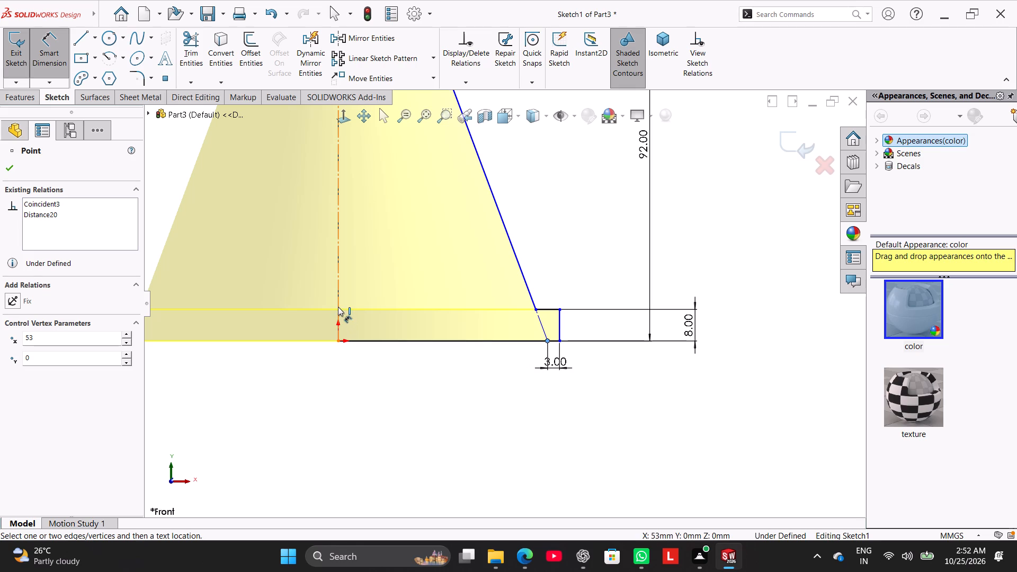
left_click(338, 307)
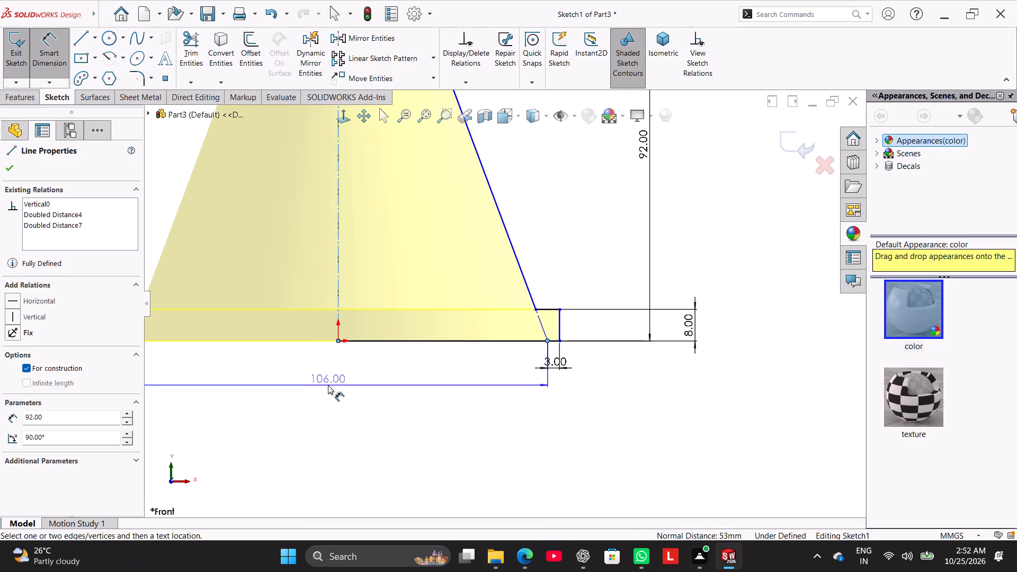
left_click(328, 385)
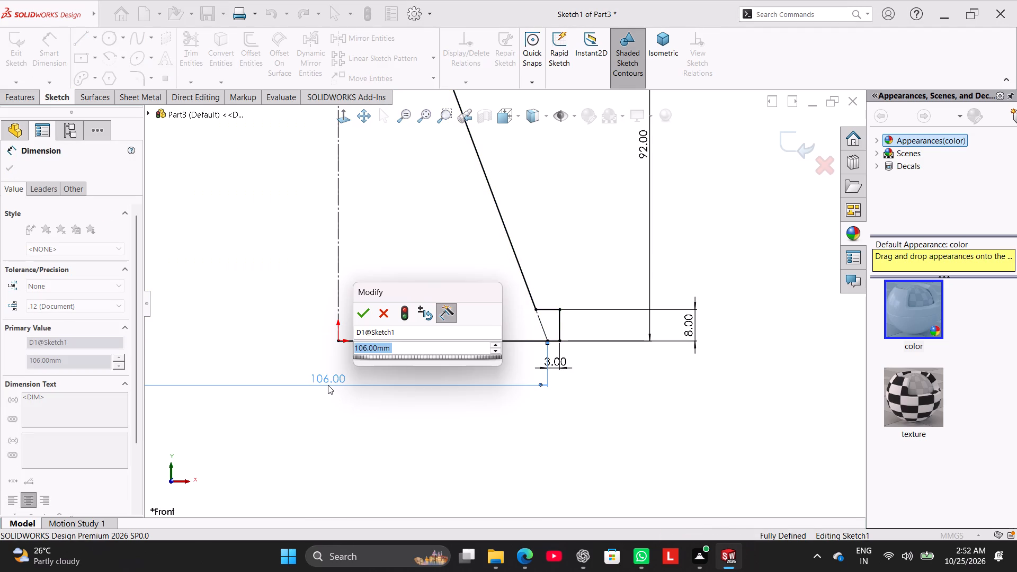
type("112")
key("Return")
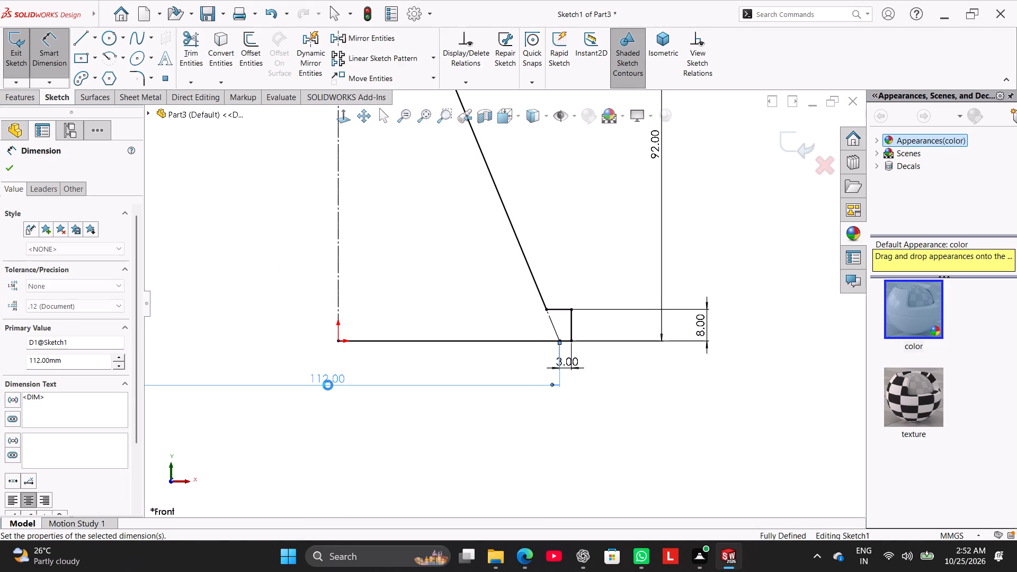
scroll(378, 342, "up", 5)
right_click(462, 371)
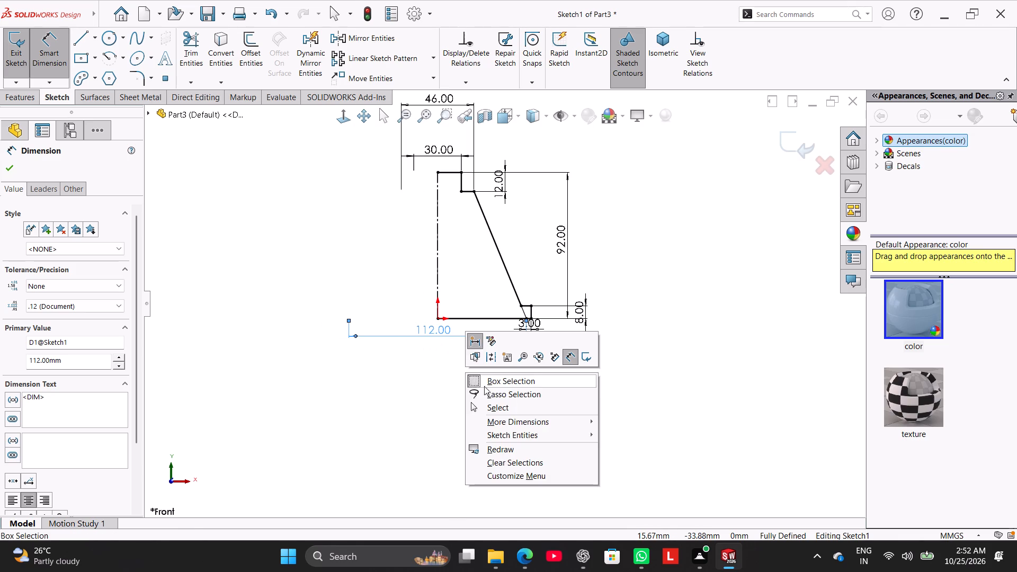
left_click(496, 405)
Turn the profile's vertical axis back into a solid sketch line and exit the sketch to rebuild the part.
scroll(448, 285, "down", 2)
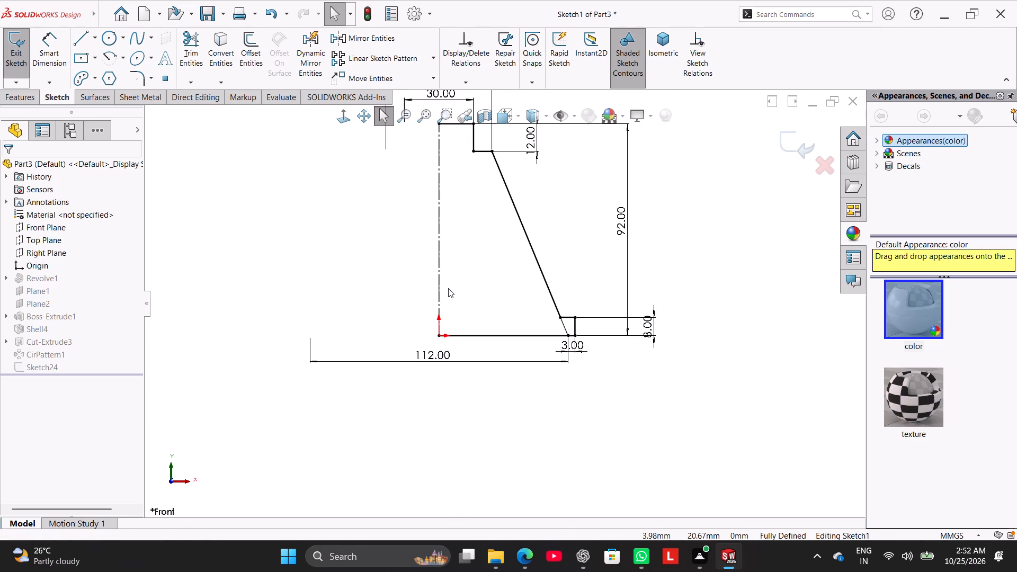
scroll(448, 288, "down", 1)
right_click(442, 213)
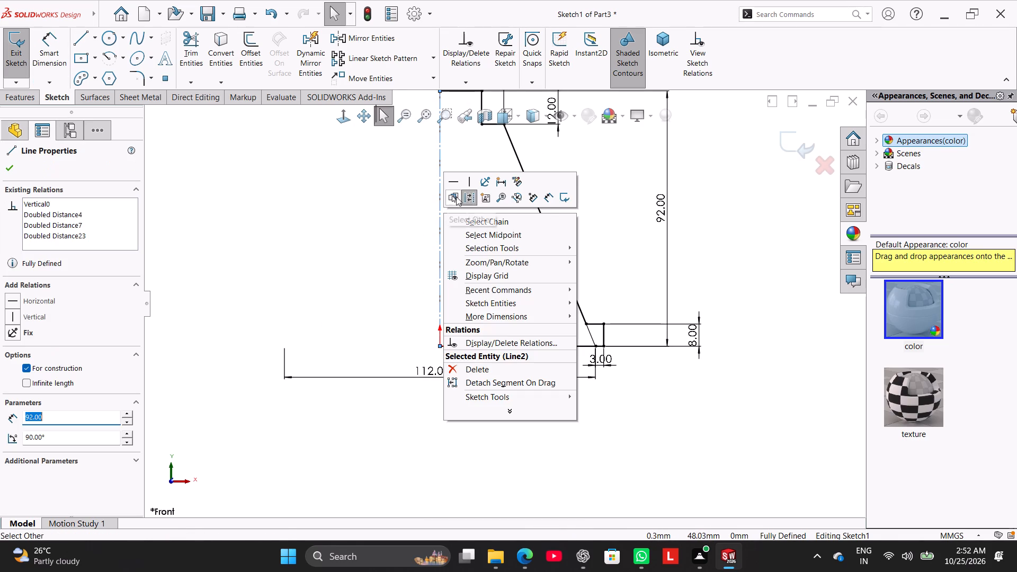
left_click(468, 195)
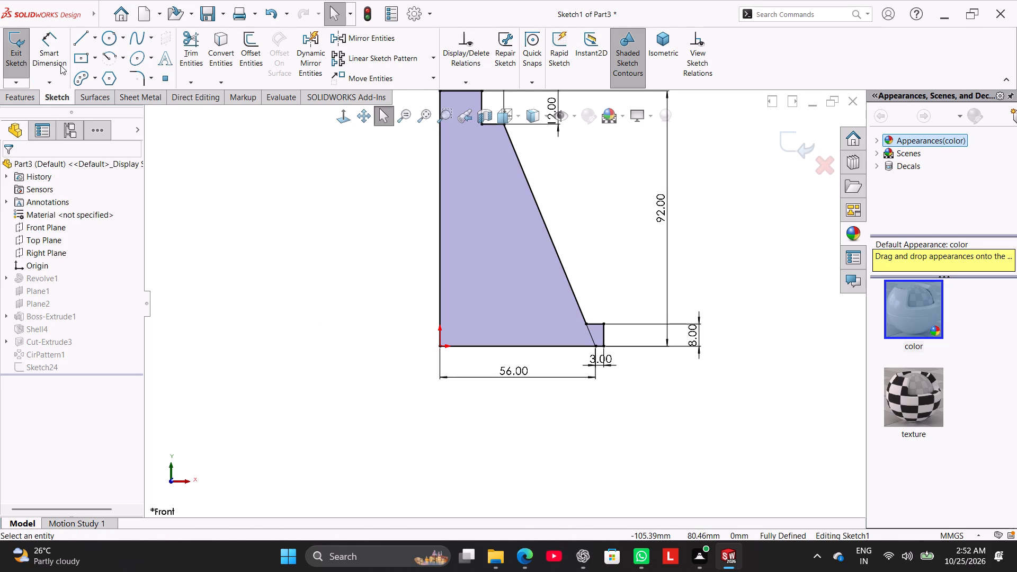
left_click(21, 50)
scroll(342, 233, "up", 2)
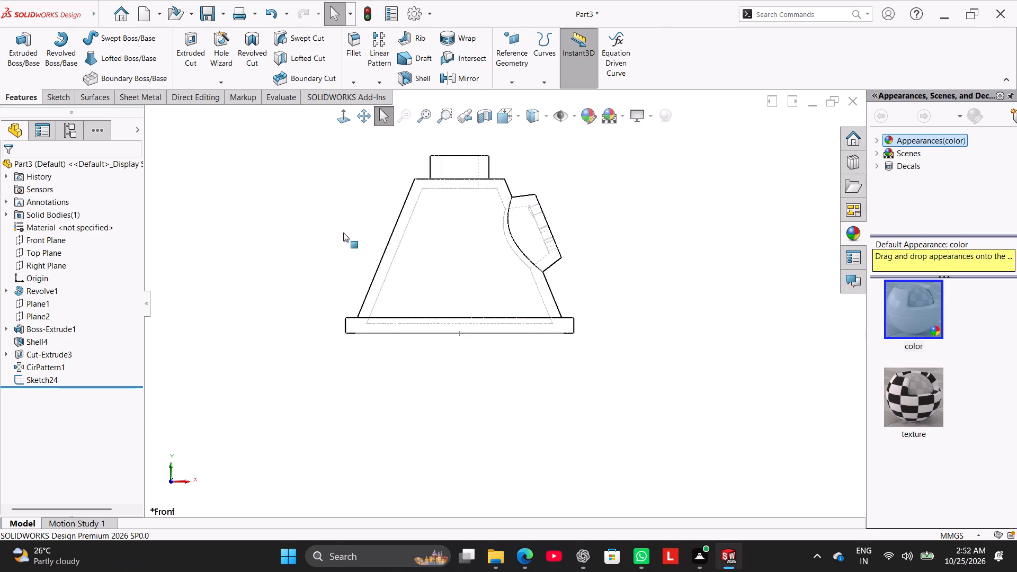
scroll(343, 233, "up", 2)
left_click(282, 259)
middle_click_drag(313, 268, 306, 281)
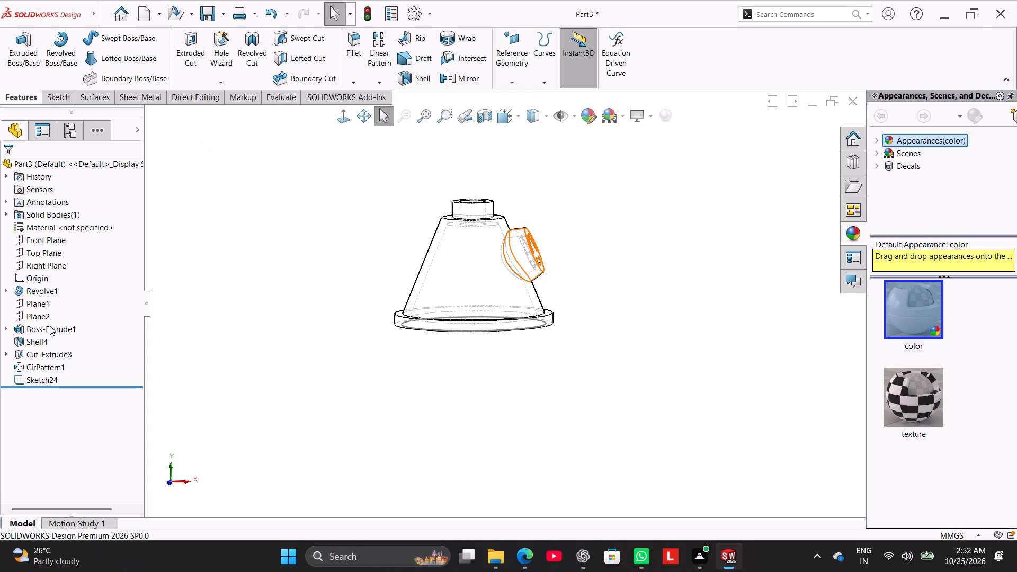
Open the offset circle sketch on the base flange's bottom face for inspection and exit it.
right_click(50, 378)
left_click(61, 310)
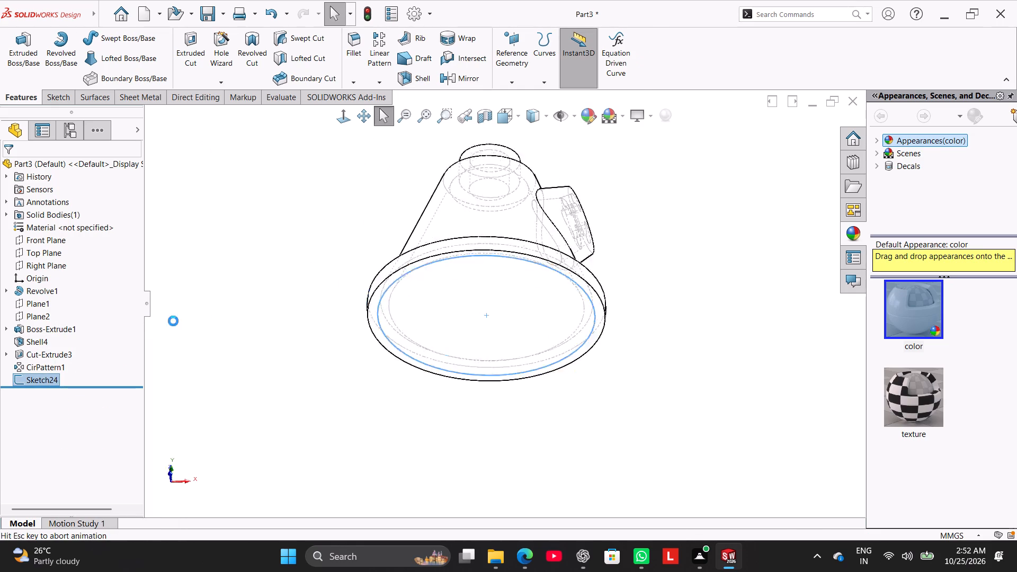
left_click(210, 337)
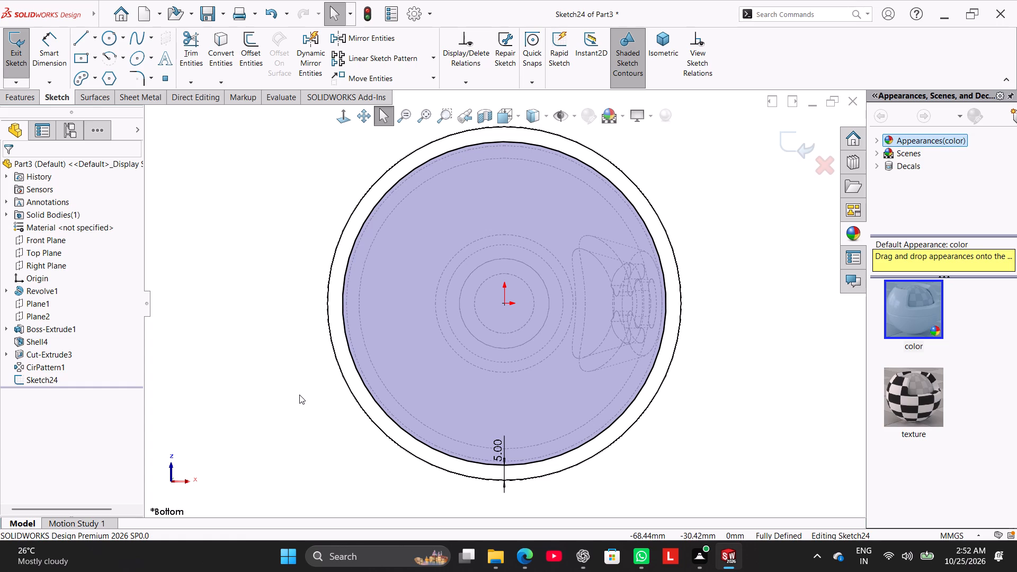
right_click(30, 290)
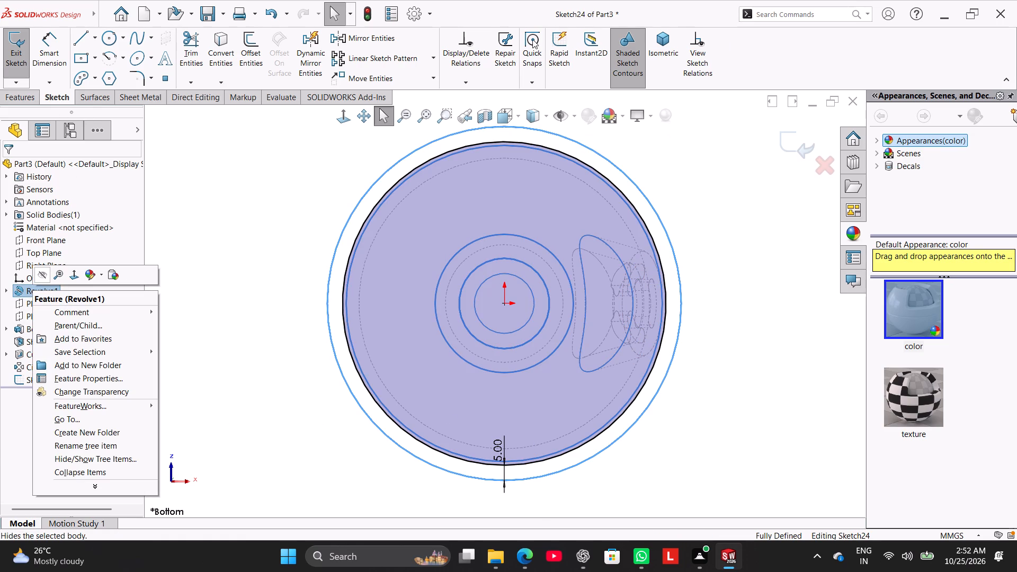
left_click(8, 53)
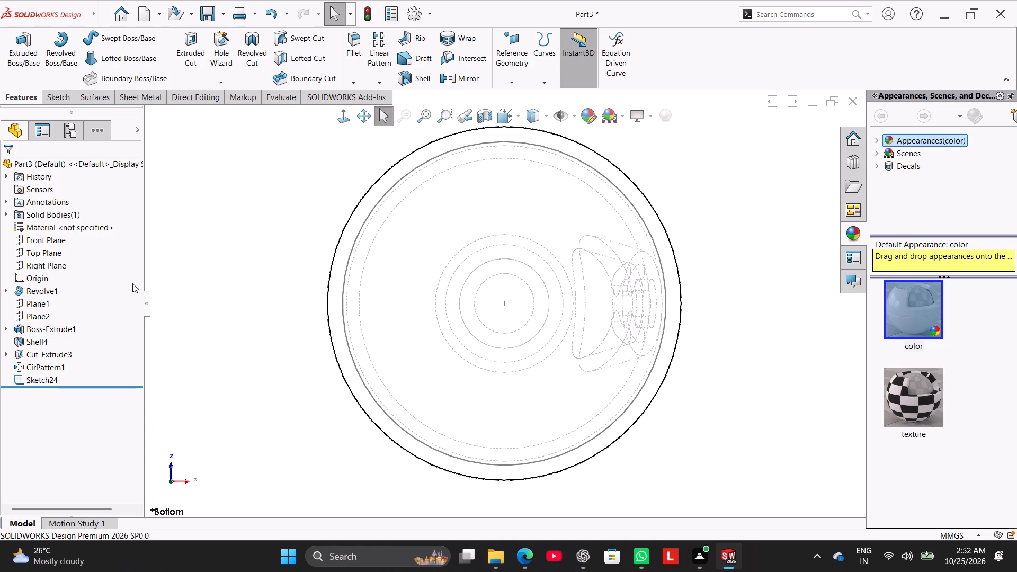
Reopen the bottom-face sketch and check the diameters of the flange's outer edge and the hidden cone-base edge.
right_click(47, 379)
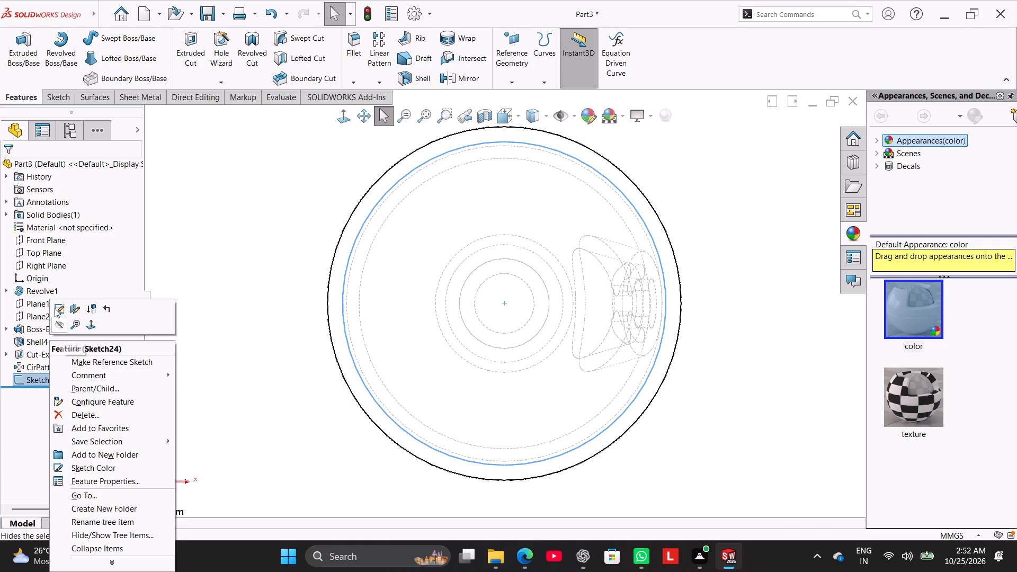
left_click(55, 308)
left_click(192, 217)
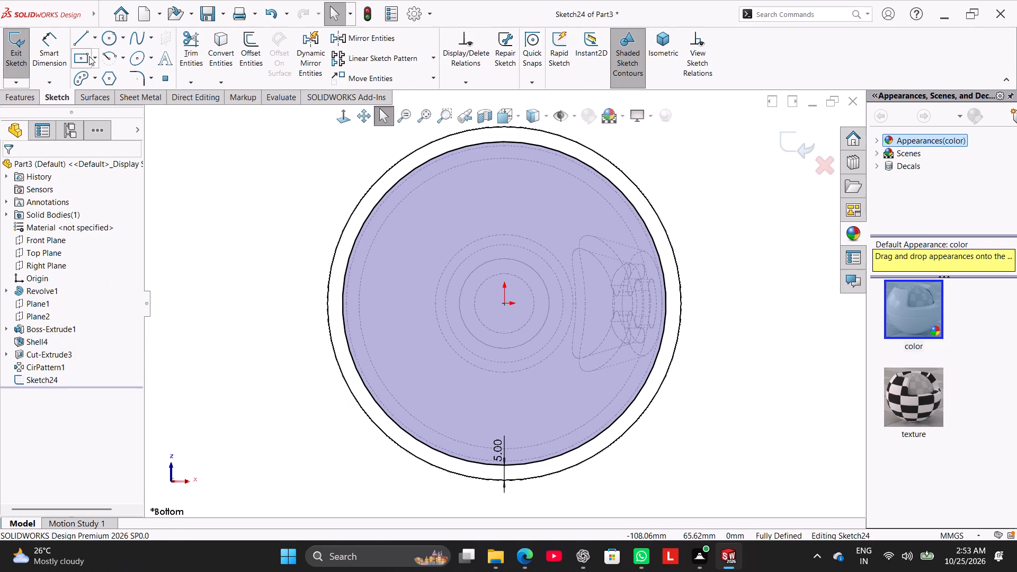
left_click(57, 55)
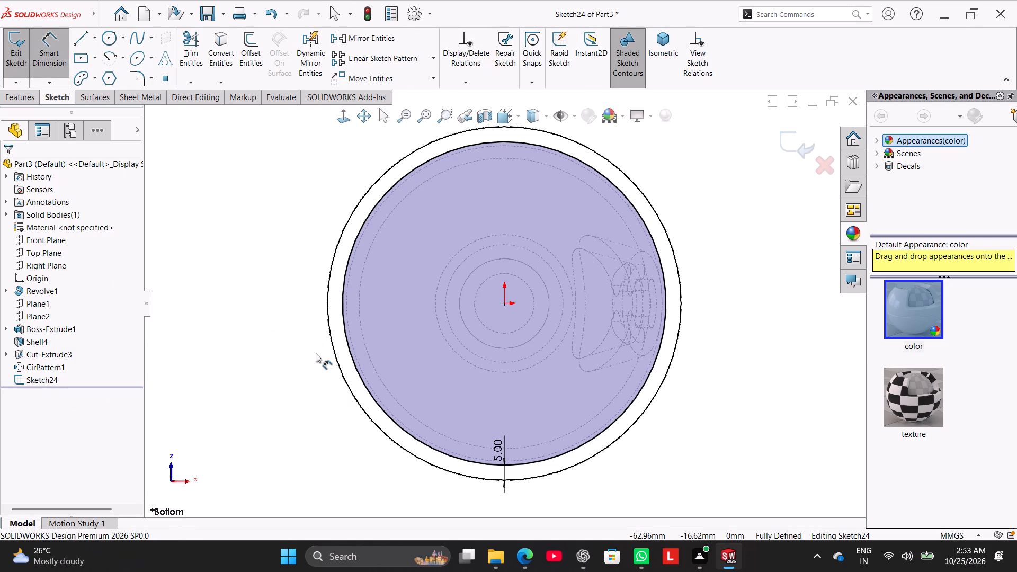
left_click(354, 395)
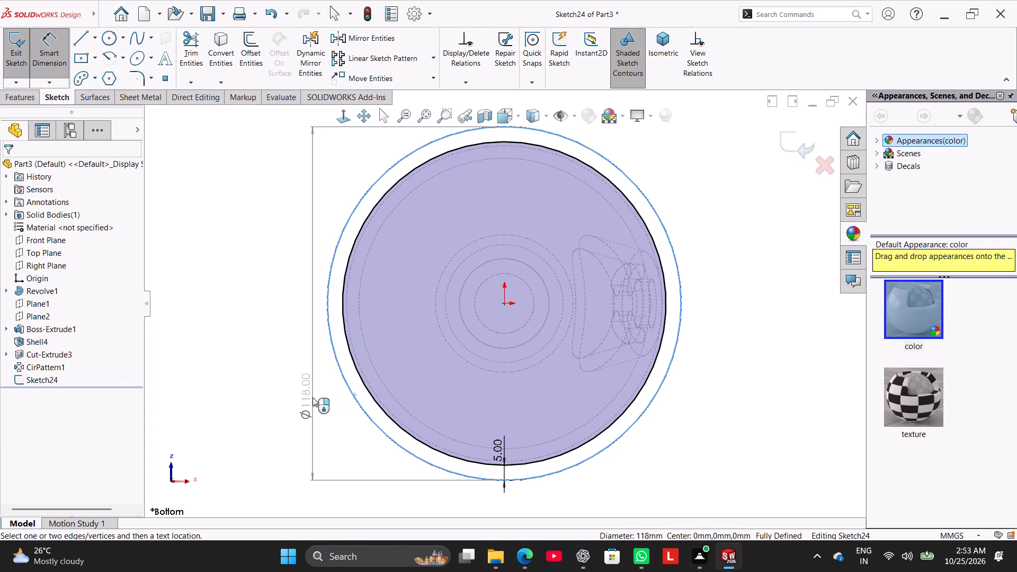
left_click(53, 59)
left_click(217, 254)
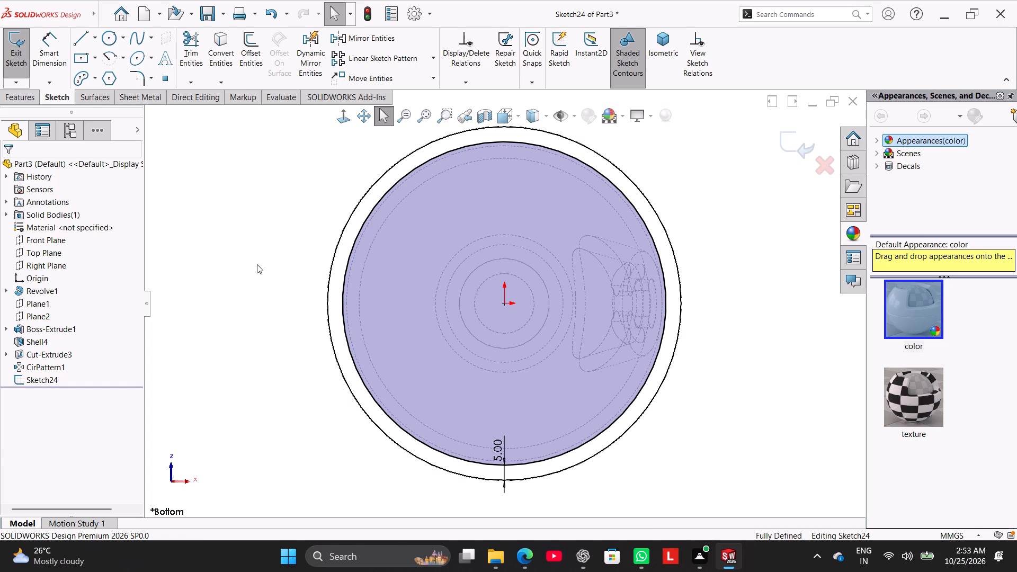
left_click(51, 56)
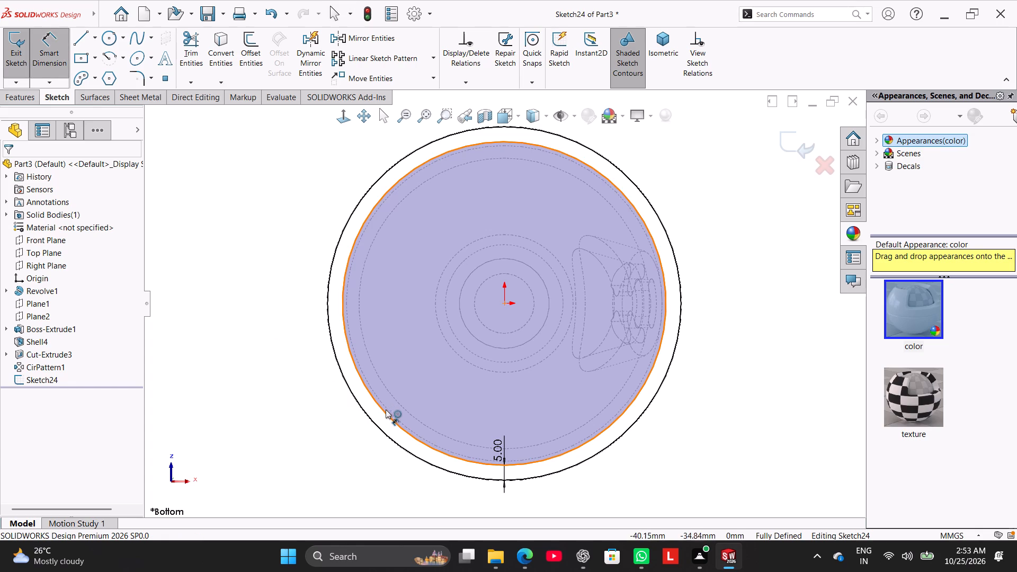
left_click(391, 412)
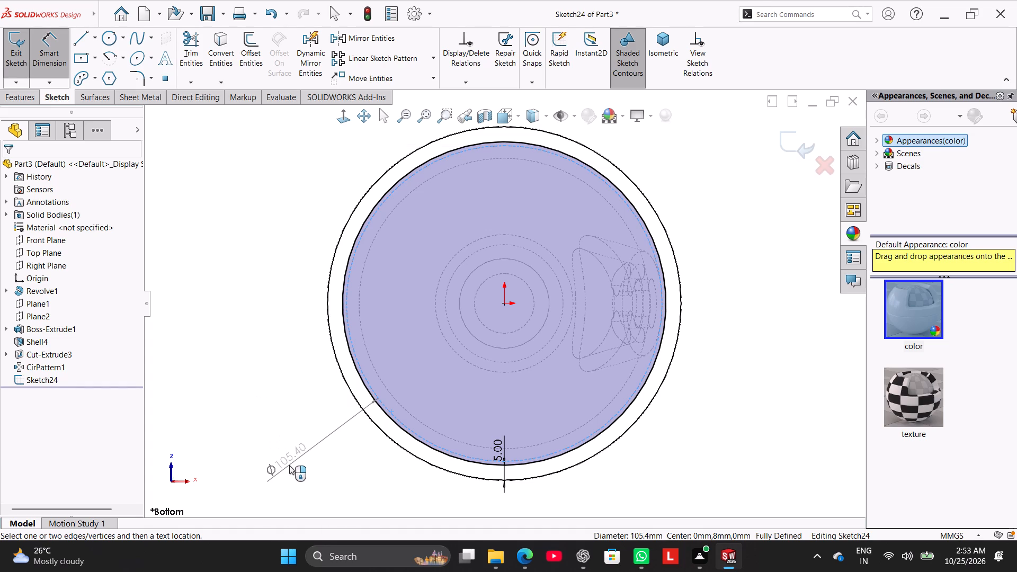
left_click(51, 57)
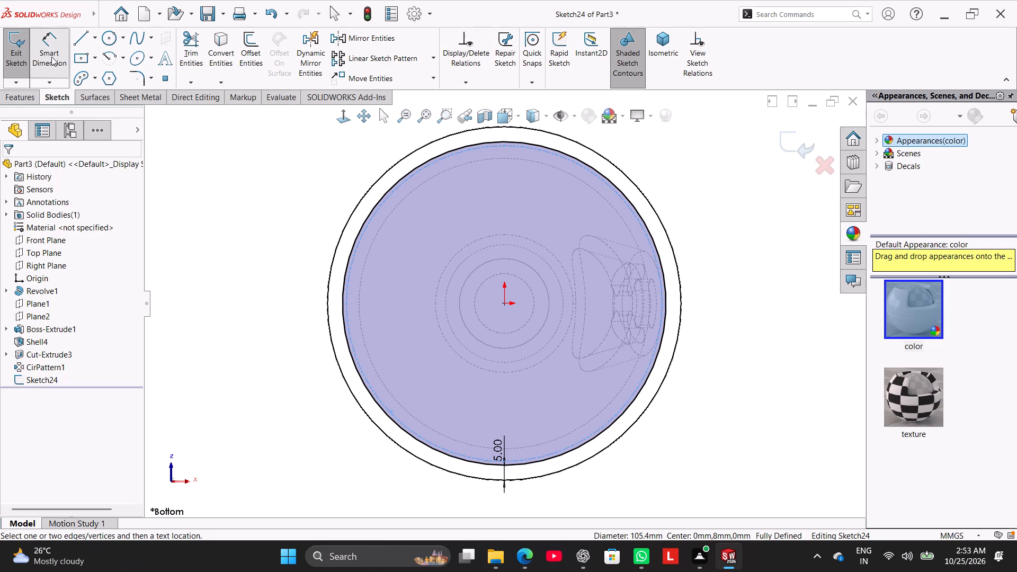
left_click(239, 252)
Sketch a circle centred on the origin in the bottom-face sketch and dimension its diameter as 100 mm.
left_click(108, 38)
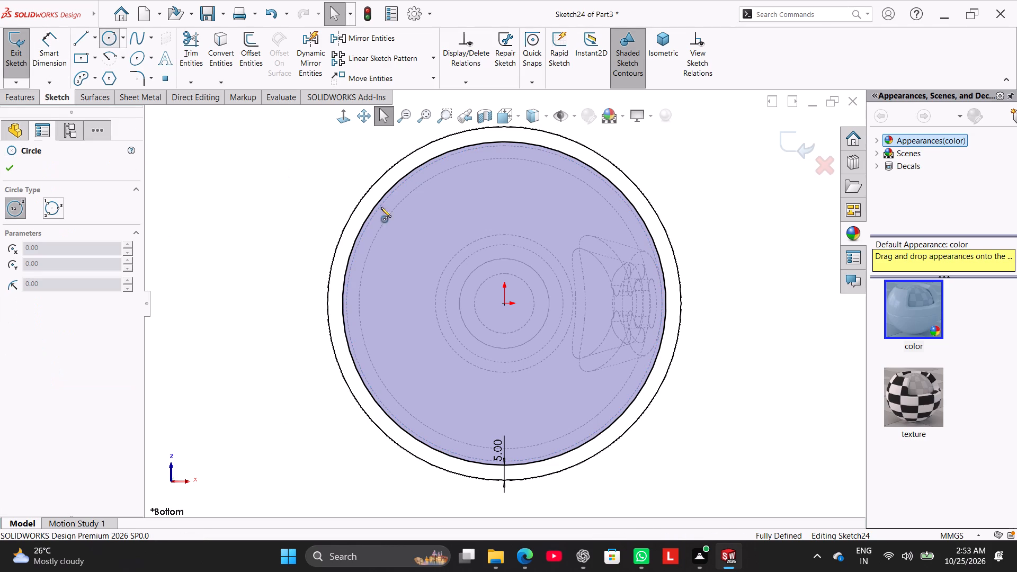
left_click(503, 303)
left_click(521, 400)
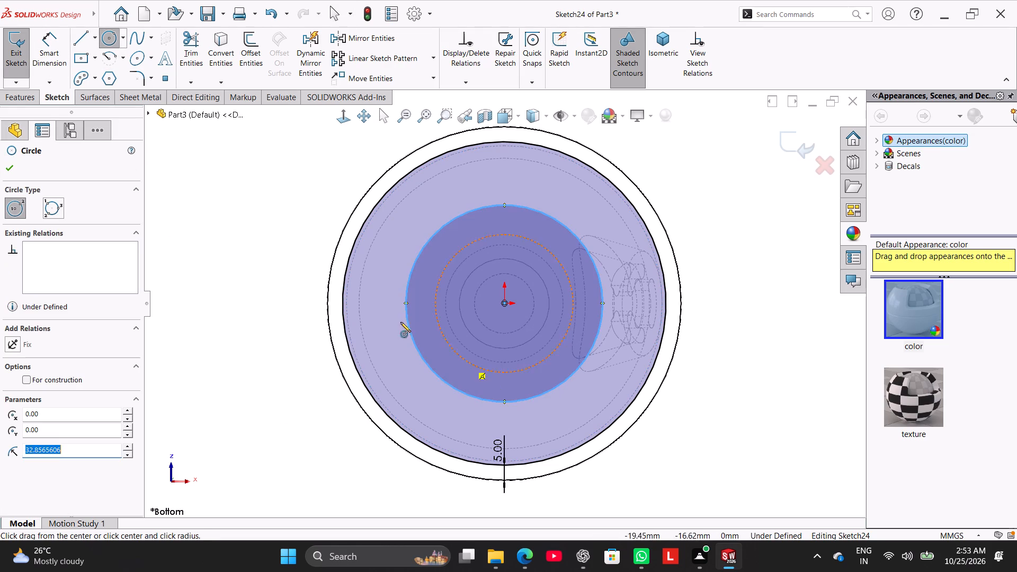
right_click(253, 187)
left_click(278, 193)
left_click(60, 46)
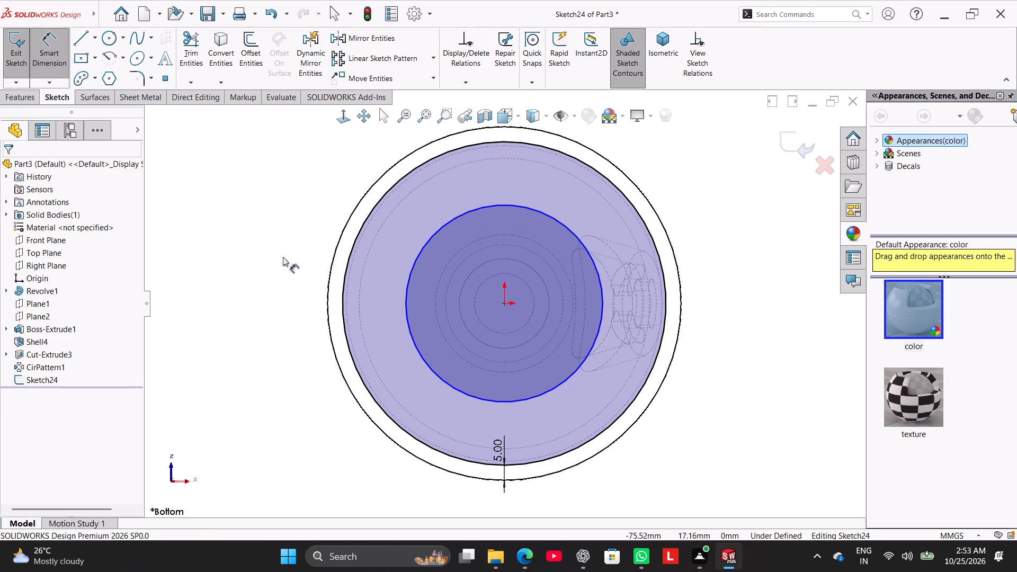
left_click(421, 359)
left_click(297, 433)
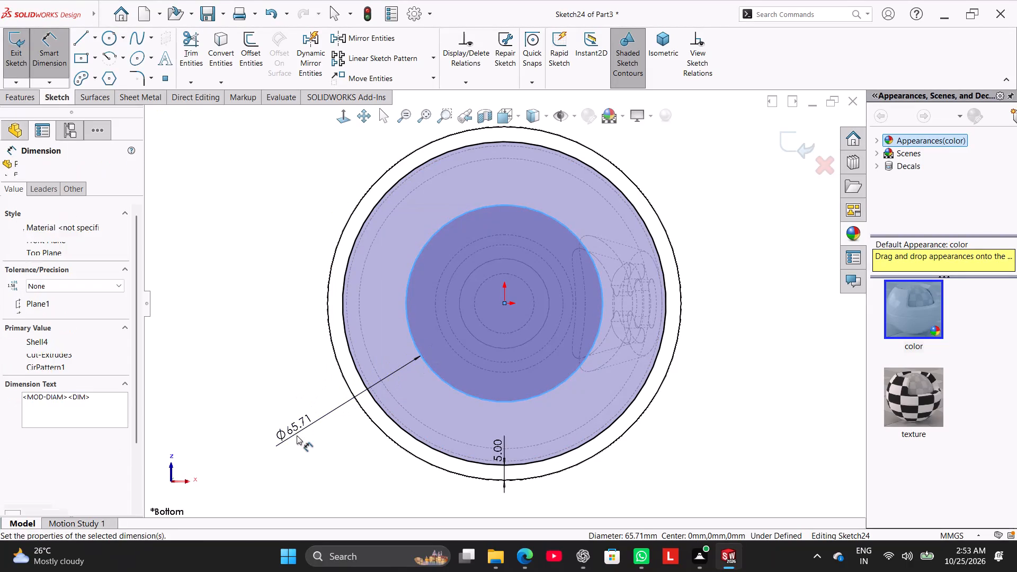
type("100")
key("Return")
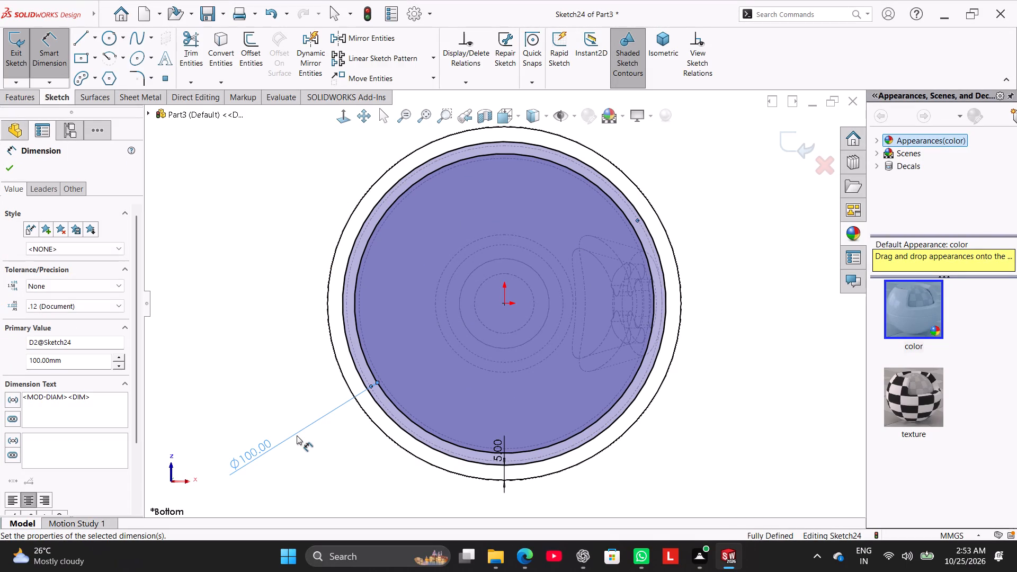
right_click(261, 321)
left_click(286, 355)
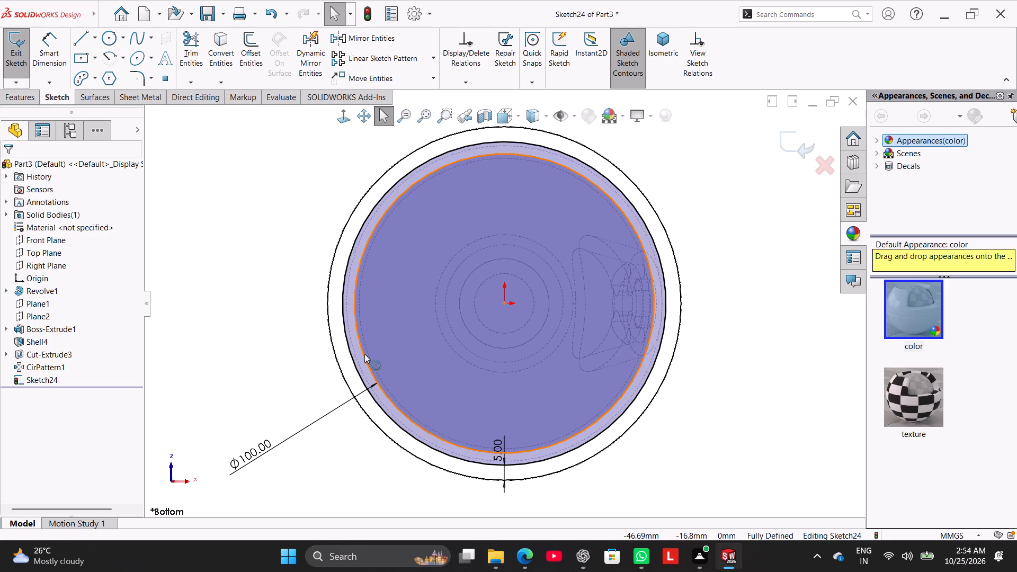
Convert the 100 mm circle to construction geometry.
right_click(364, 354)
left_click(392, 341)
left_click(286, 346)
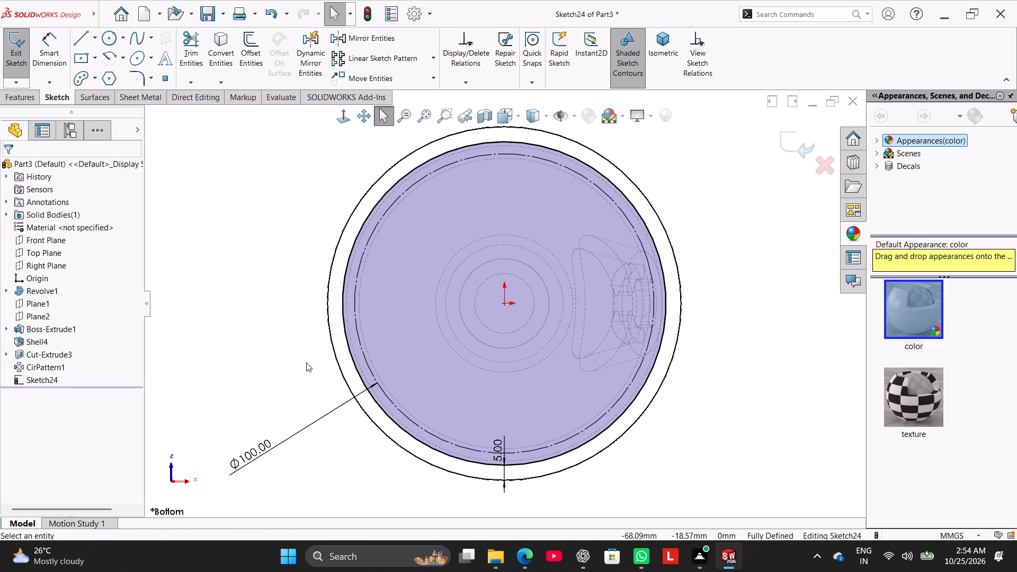
Clear the bottom-face sketch by deleting its 5 mm offset dimension, 100 mm diameter dimension and both circles, and exit it.
right_click(493, 455)
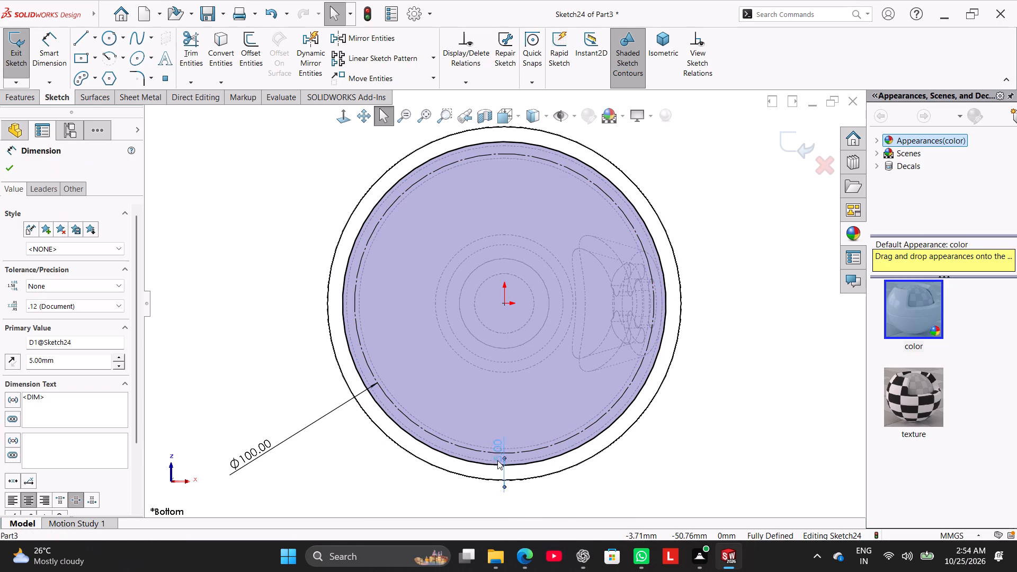
left_click(537, 416)
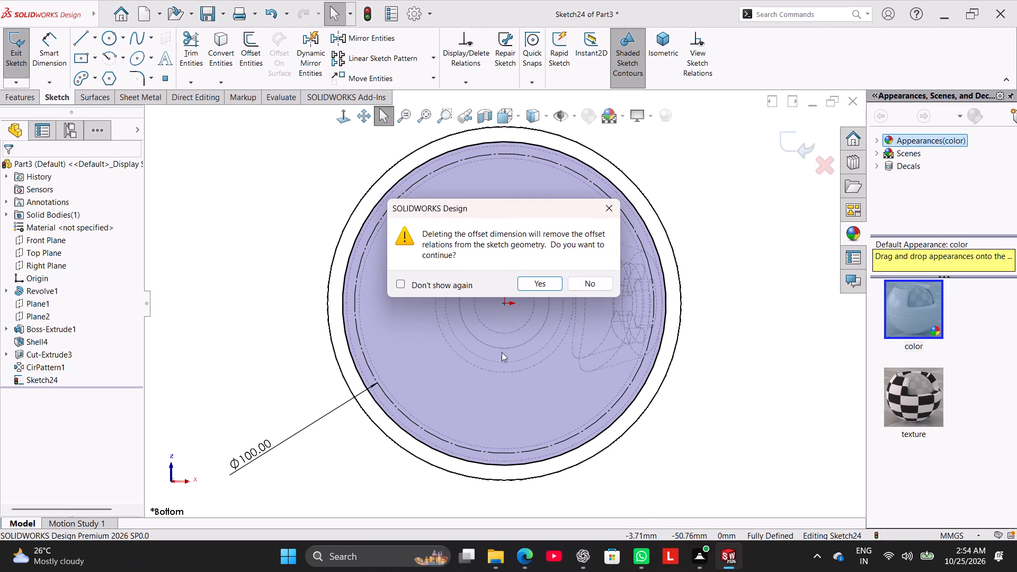
left_click(535, 284)
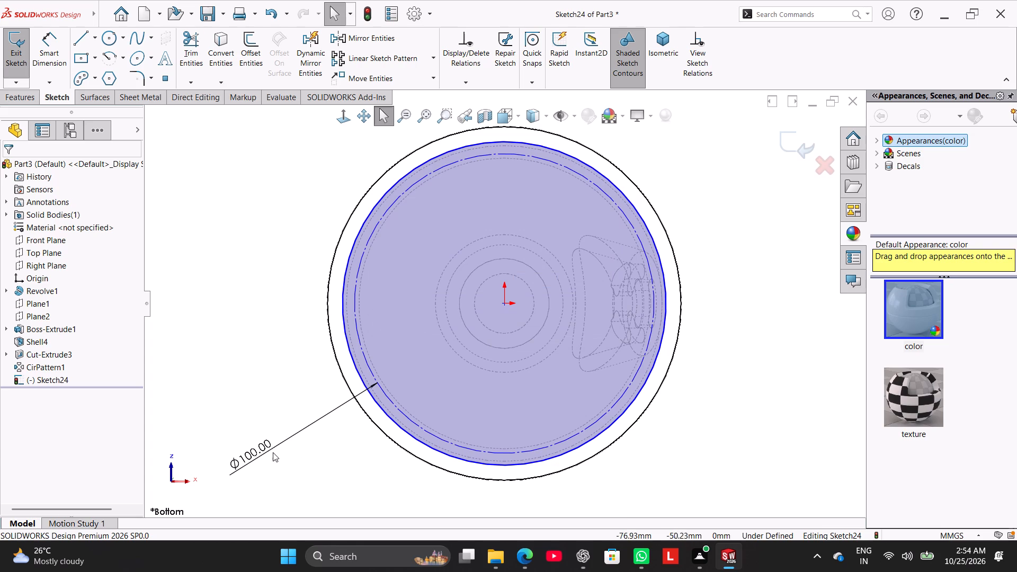
right_click(262, 444)
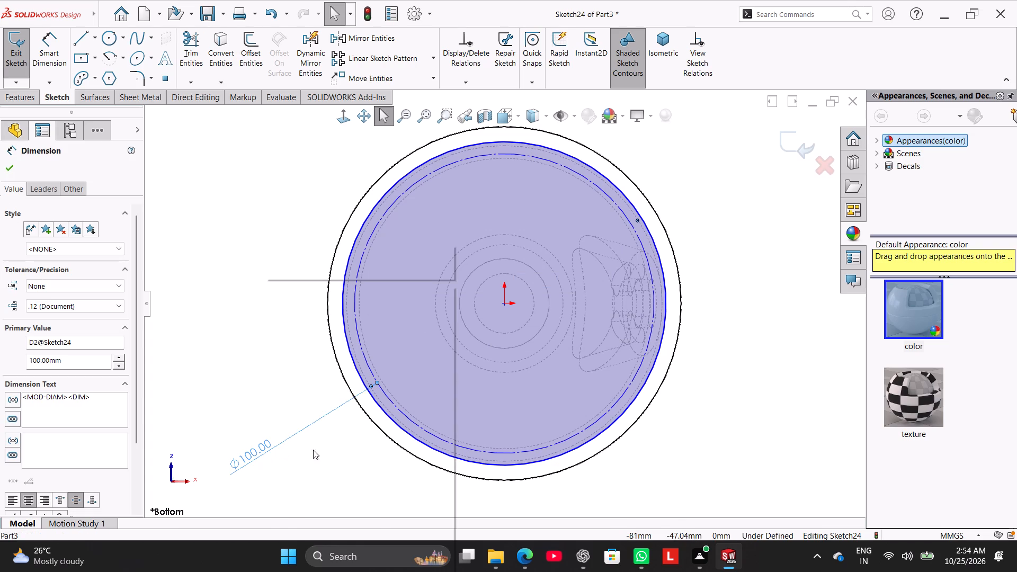
left_click(314, 427)
right_click(370, 392)
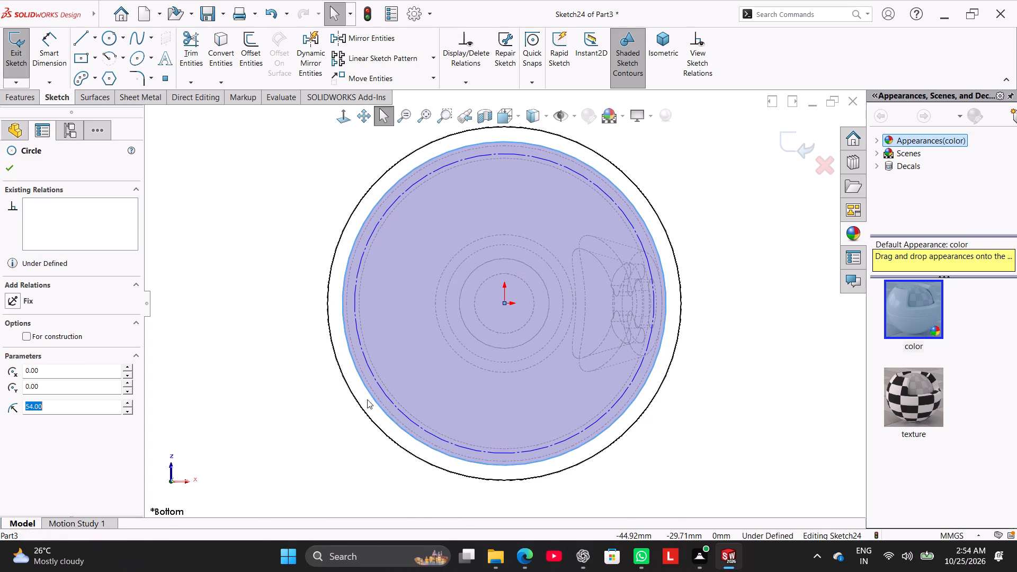
left_click(406, 516)
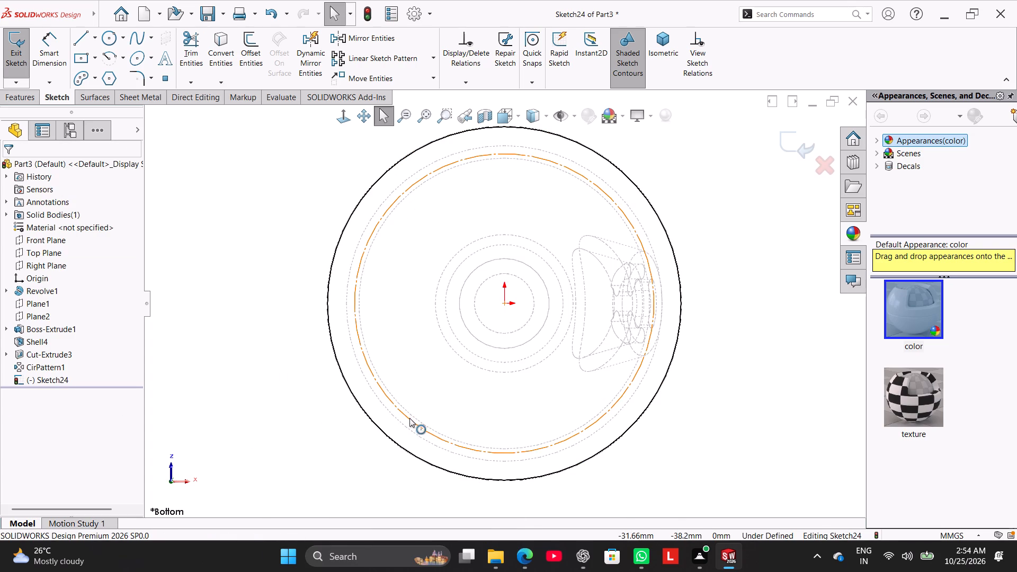
right_click(409, 418)
left_click(437, 516)
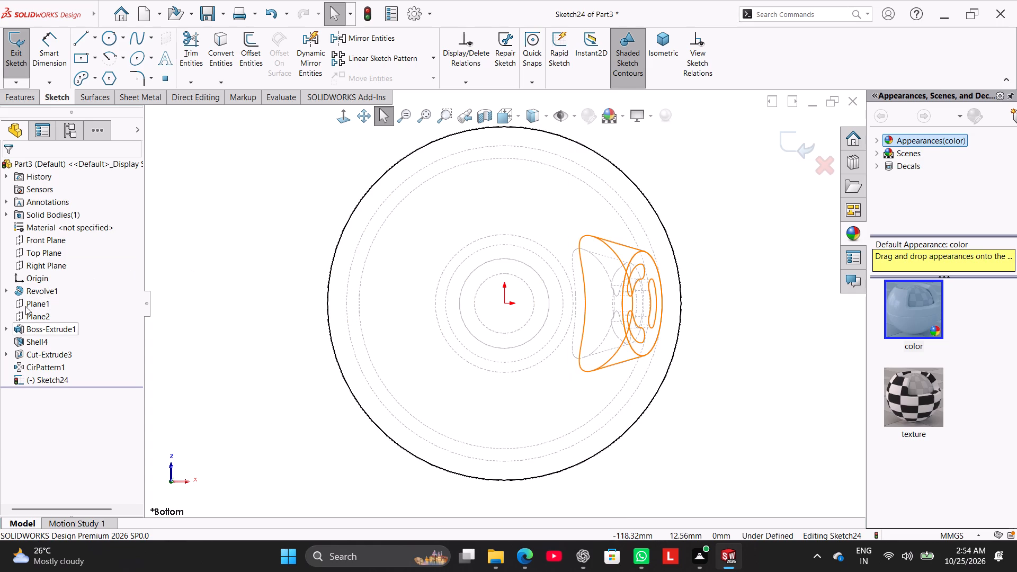
left_click(19, 65)
Open the shell feature's definition to review its thickness and removed face, and close it.
right_click_drag(219, 325, 369, 251)
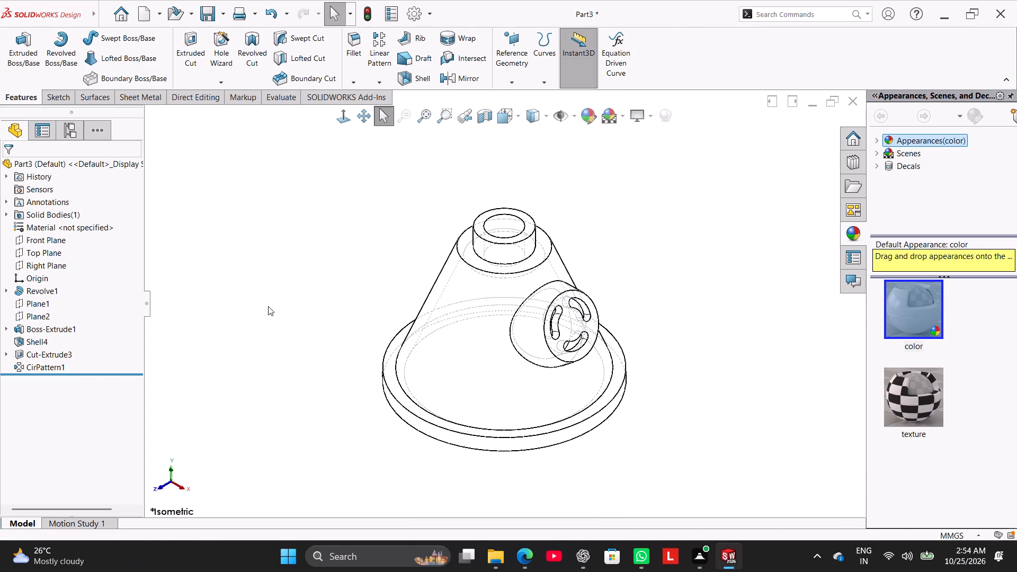
left_click(268, 306)
right_click(39, 342)
left_click(57, 309)
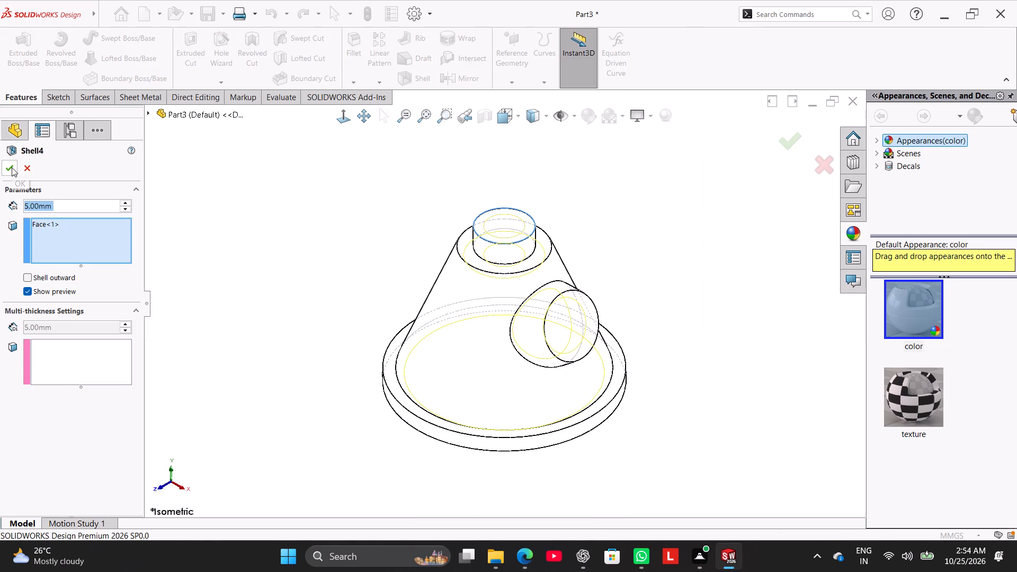
left_click(12, 167)
left_click(181, 270)
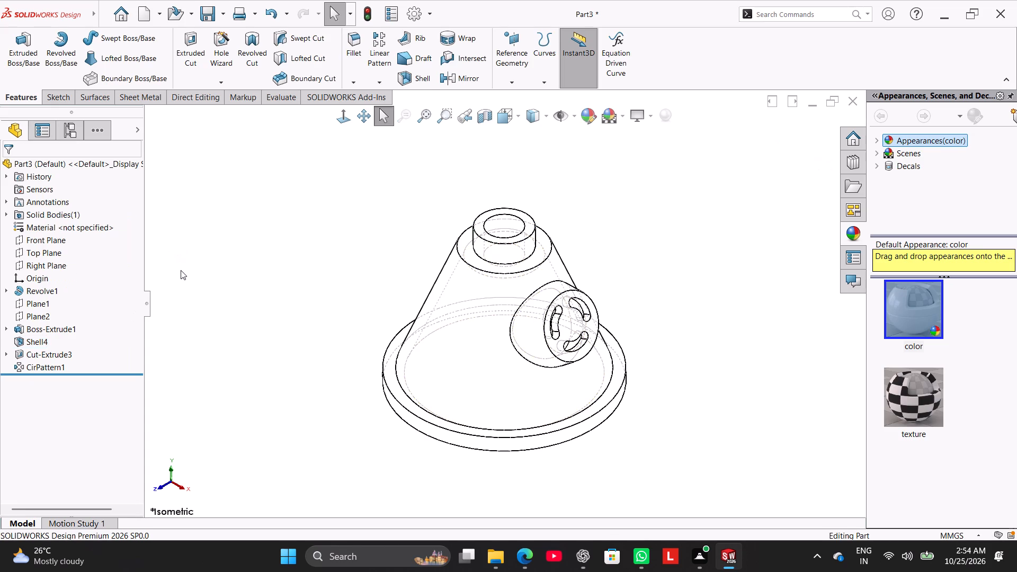
Review the dimensions of the base revolve's profile sketch and exit the sketch.
right_click(40, 290)
left_click(69, 262)
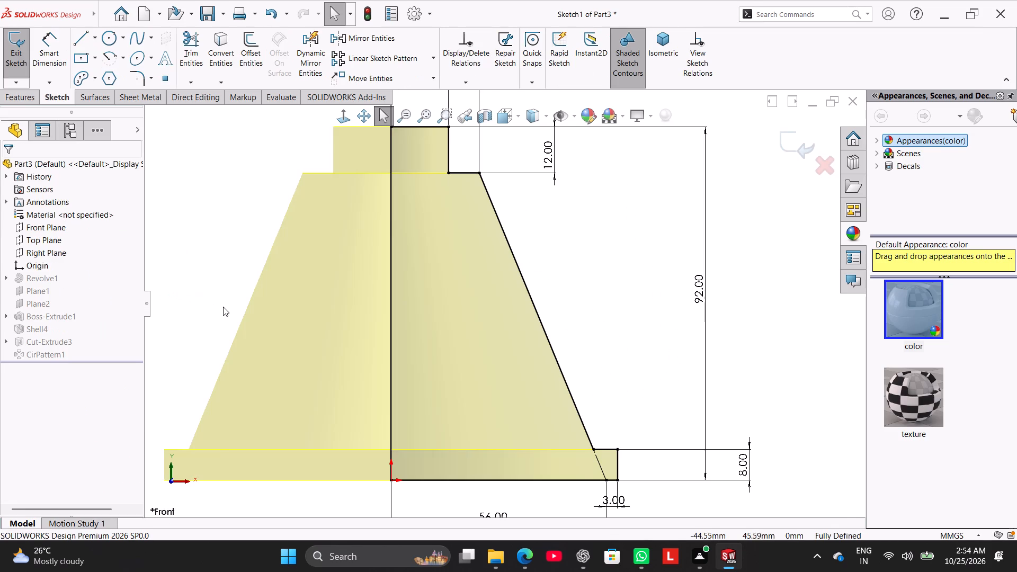
scroll(427, 360, "up", 2)
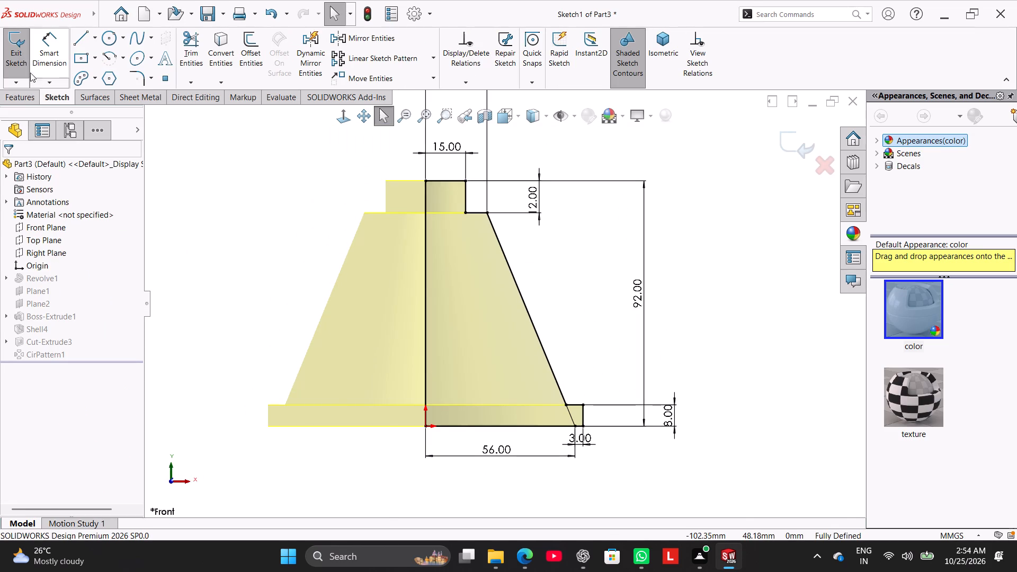
left_click(23, 63)
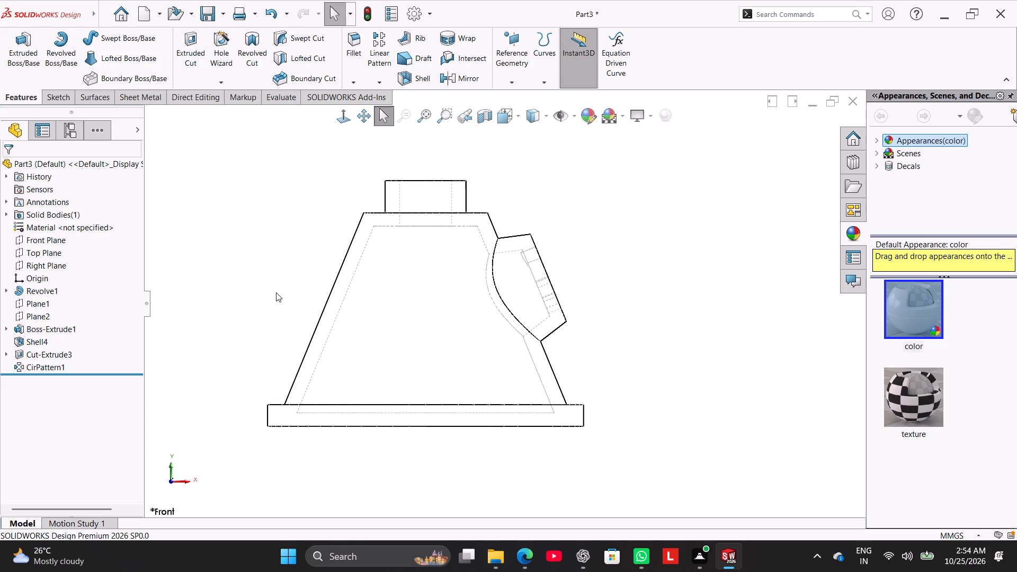
right_click(34, 288)
left_click(58, 263)
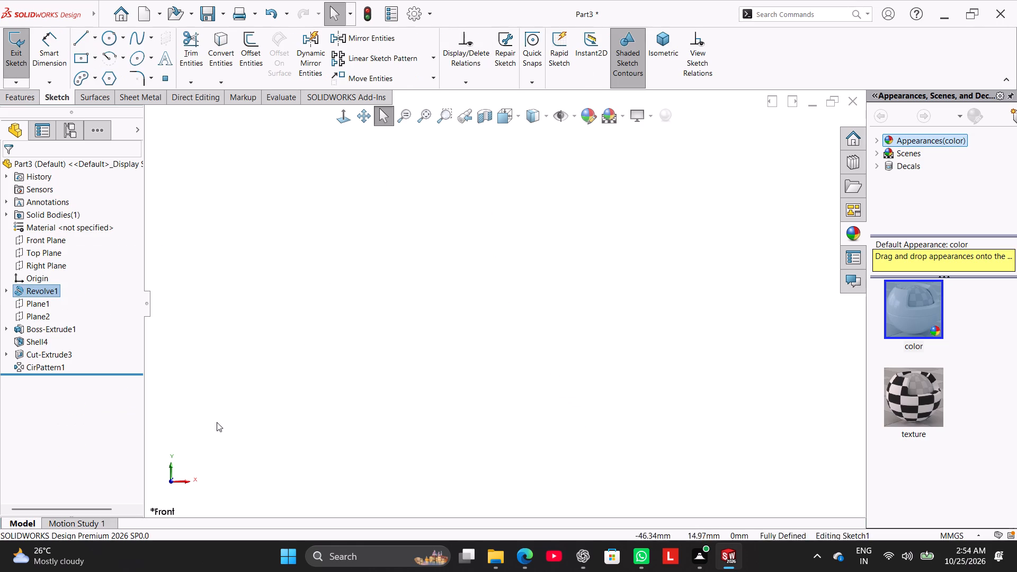
scroll(560, 395, "up", 2)
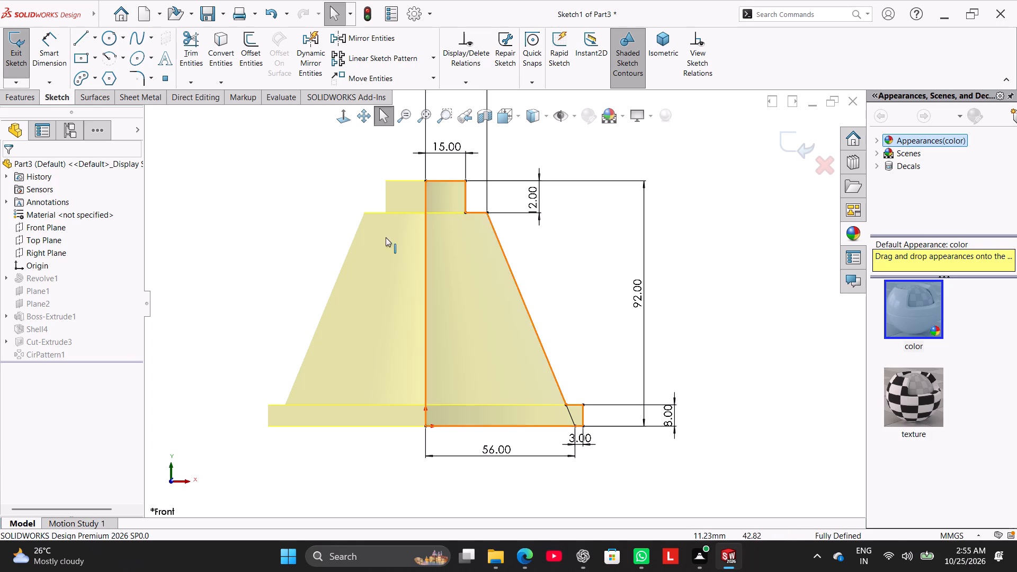
left_click(7, 60)
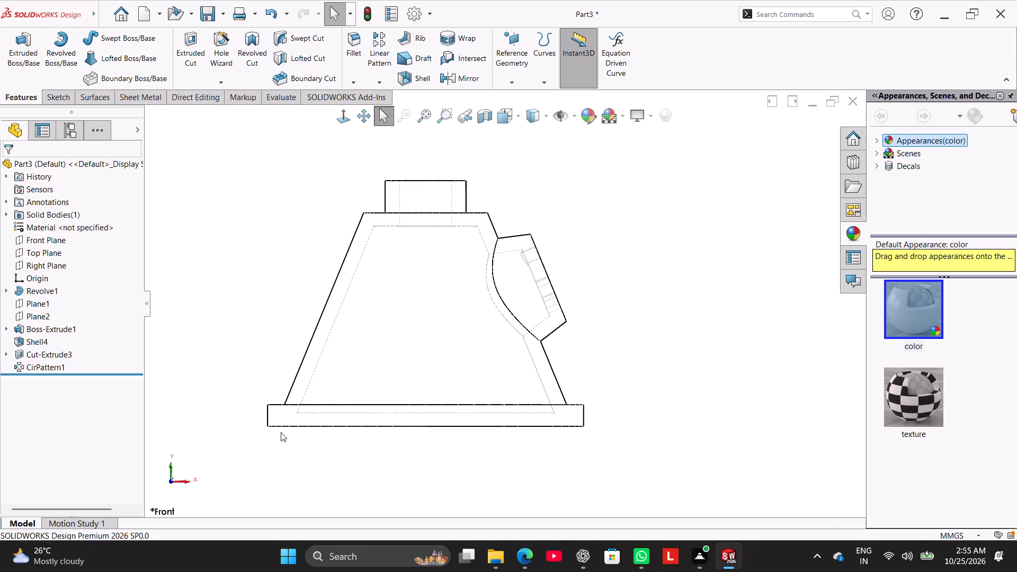
Start a sketch on the part's bottom face and draw a circle about 78 mm in diameter centred on the origin.
middle_click_drag(292, 450, 291, 420)
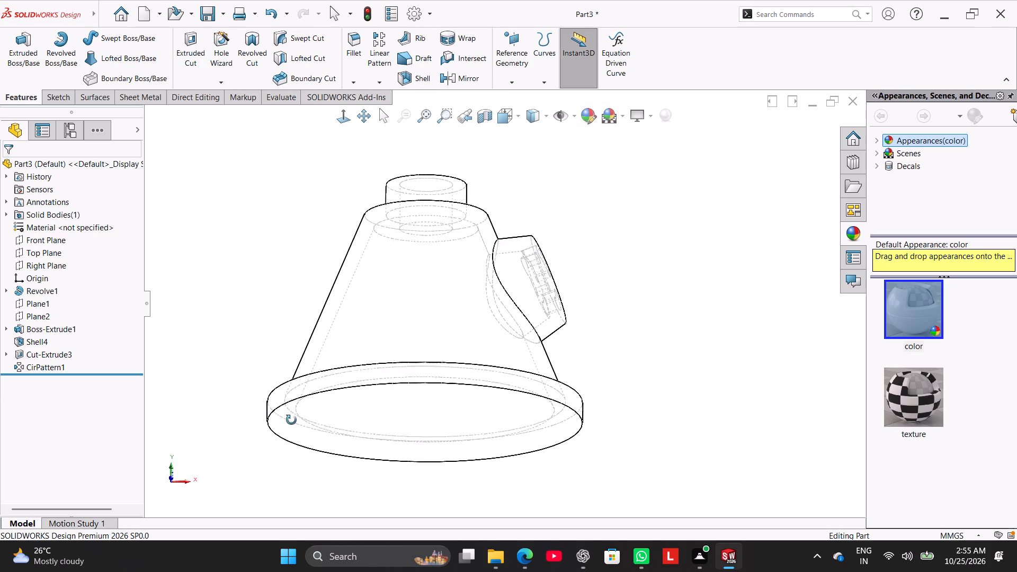
middle_click_drag(291, 420, 292, 471)
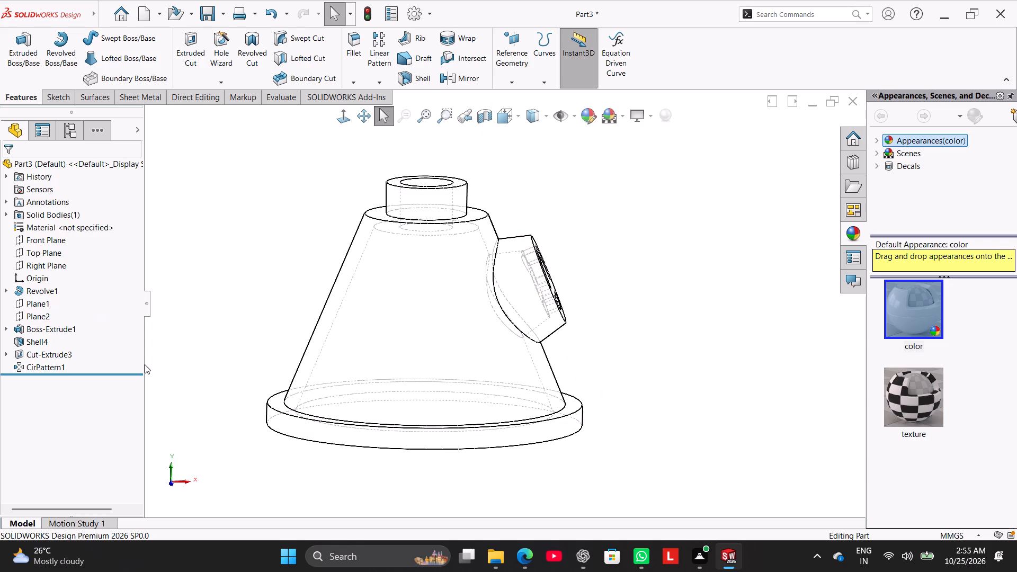
middle_click_drag(155, 379, 208, 243)
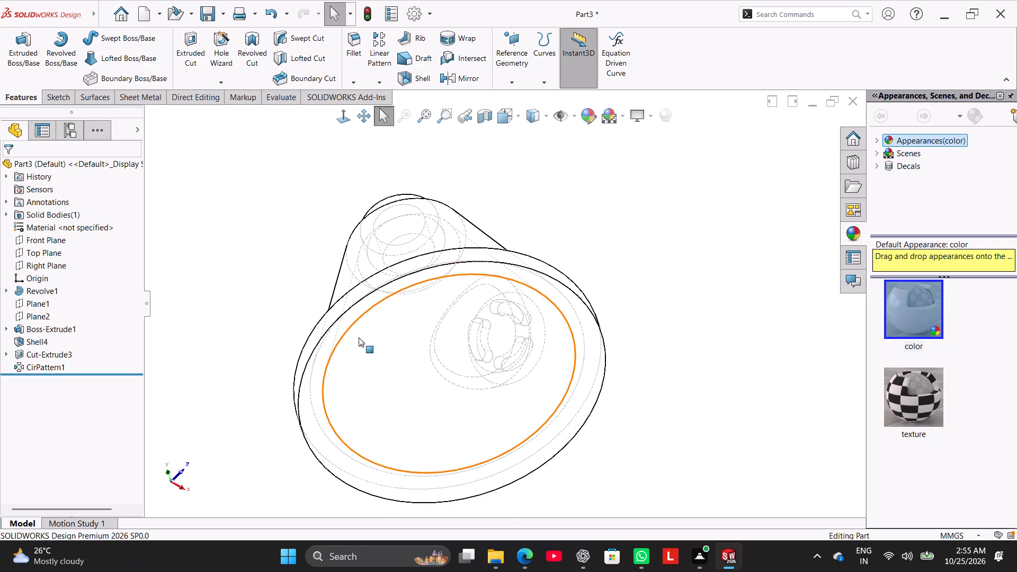
right_click(359, 337)
left_click(384, 308)
left_click(254, 240)
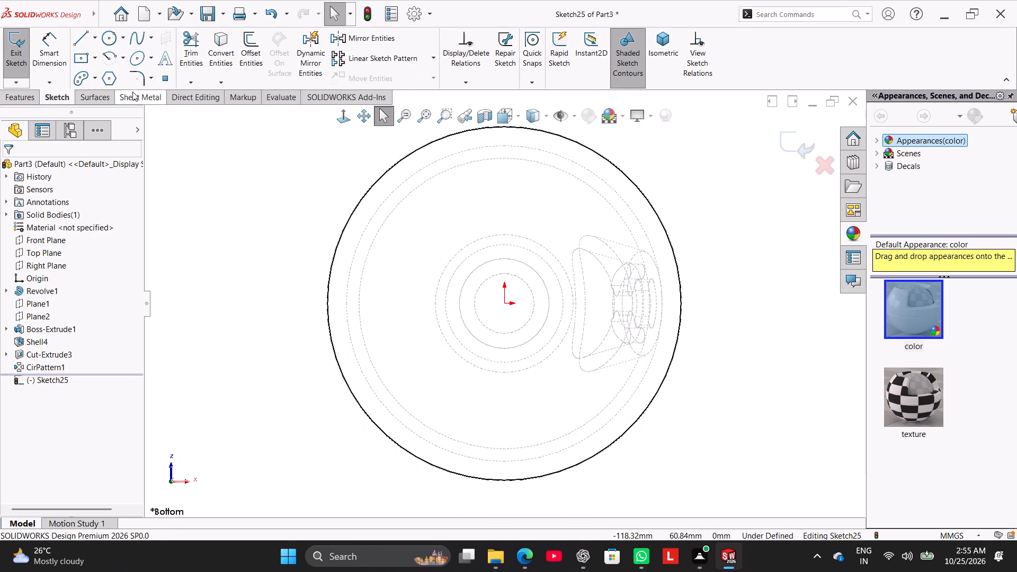
left_click(112, 35)
left_click(505, 302)
left_click(495, 420)
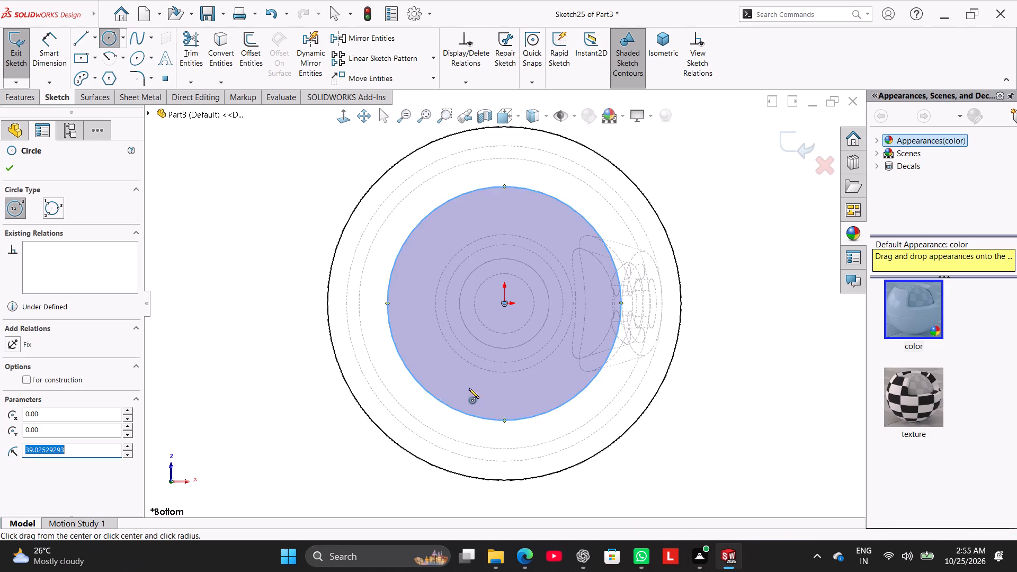
Dimension the origin-centred circle's diameter to 100 mm.
left_click(41, 51)
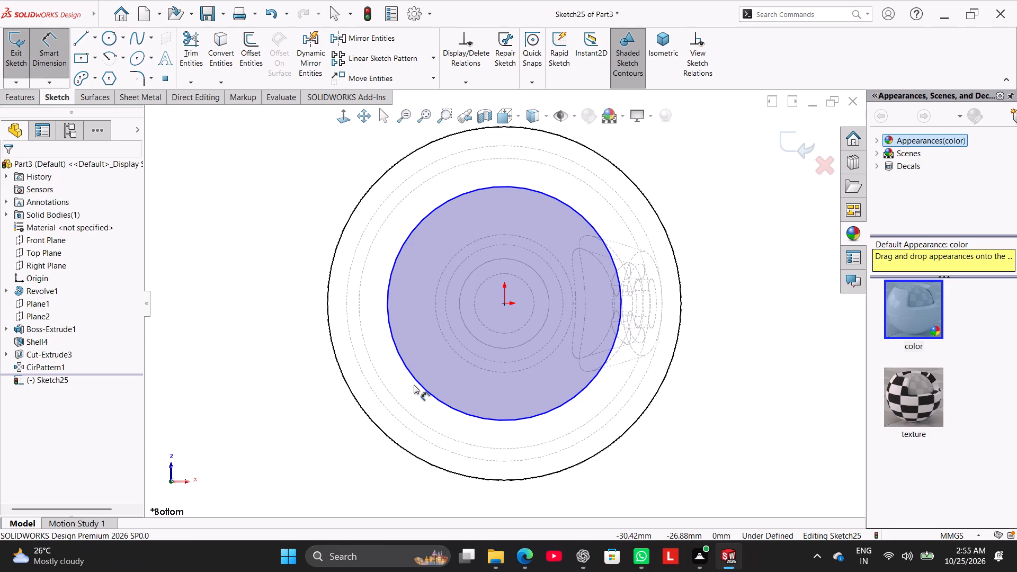
left_click(415, 385)
left_click(415, 379)
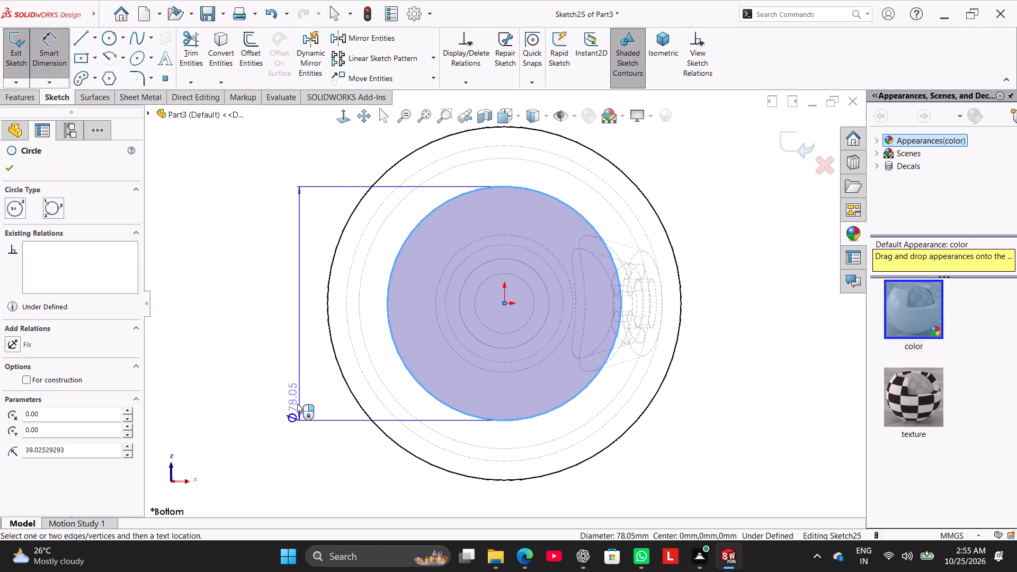
left_click(272, 434)
type("100")
key("Return")
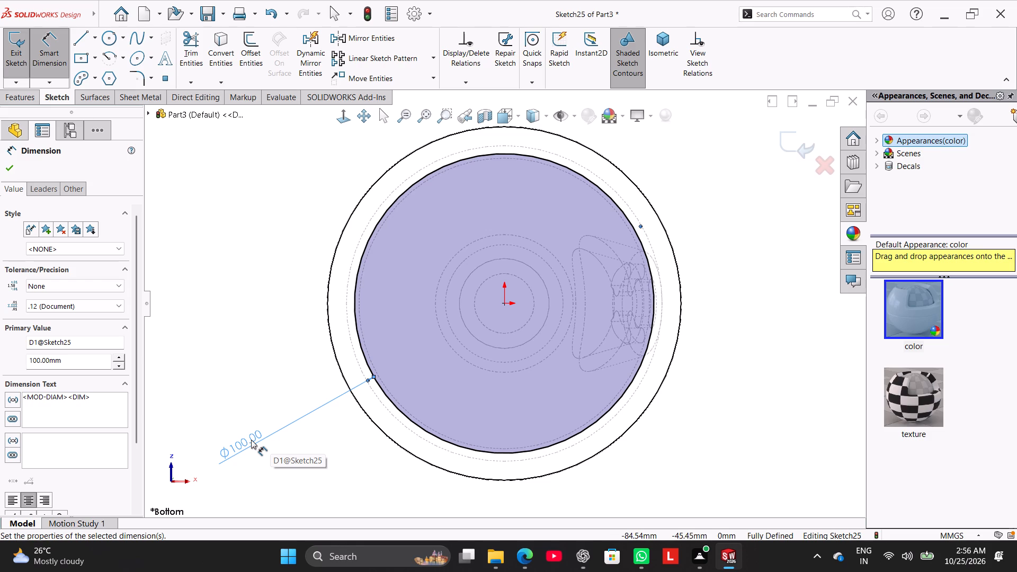
right_click(249, 343)
left_click(276, 376)
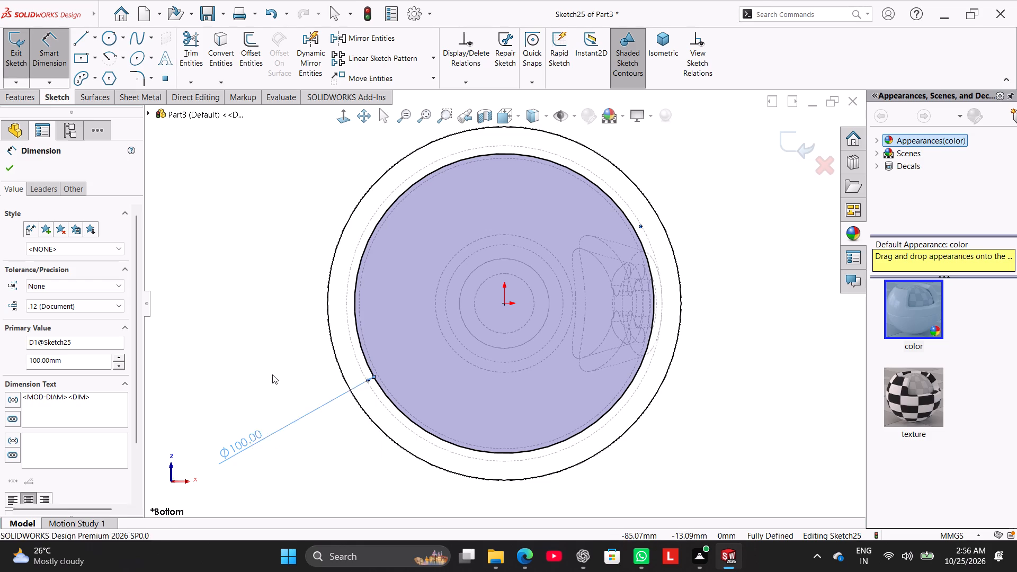
Convert the 100 mm circle to construction geometry.
right_click(389, 207)
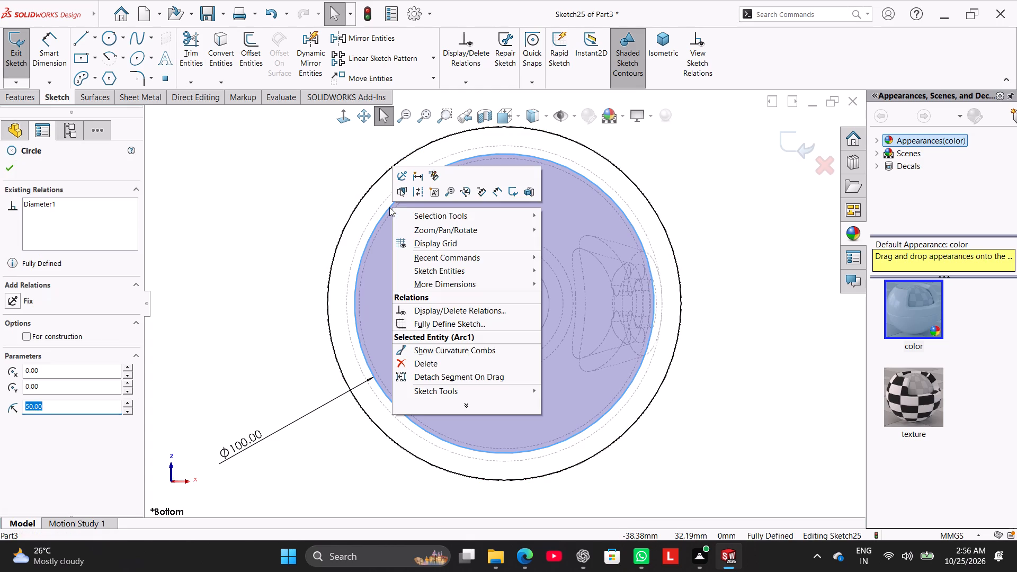
left_click(418, 195)
left_click(247, 248)
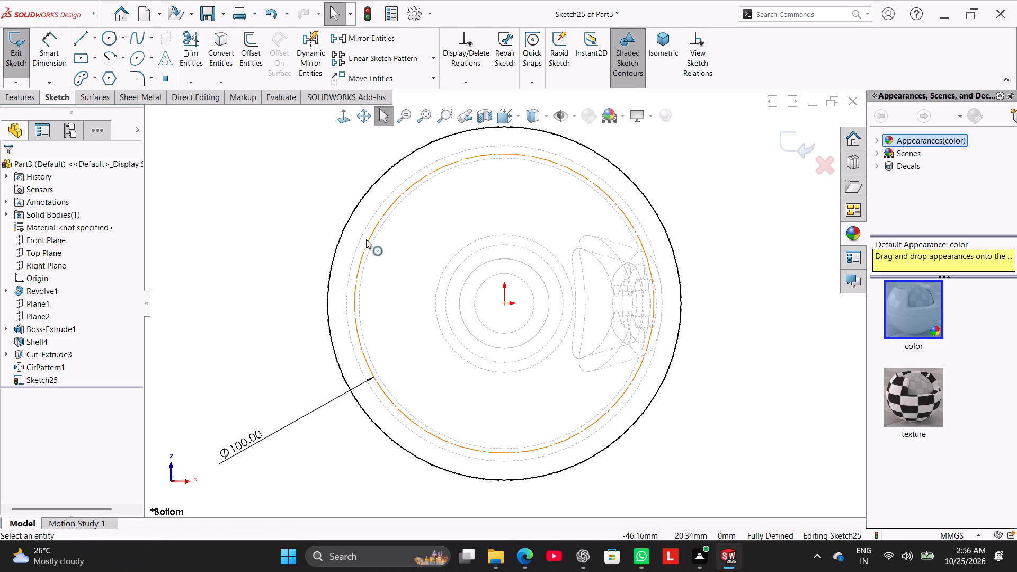
Convert the hidden circular edge just outside the 100 mm construction circle into a sketch entity.
left_click(363, 233)
left_click_drag(224, 54, 225, 59)
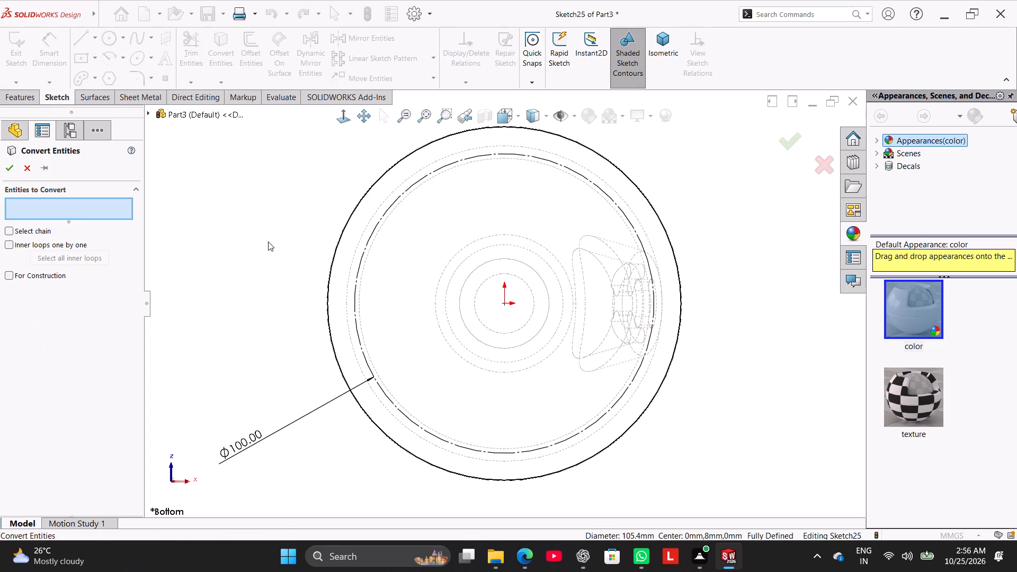
left_click(360, 242)
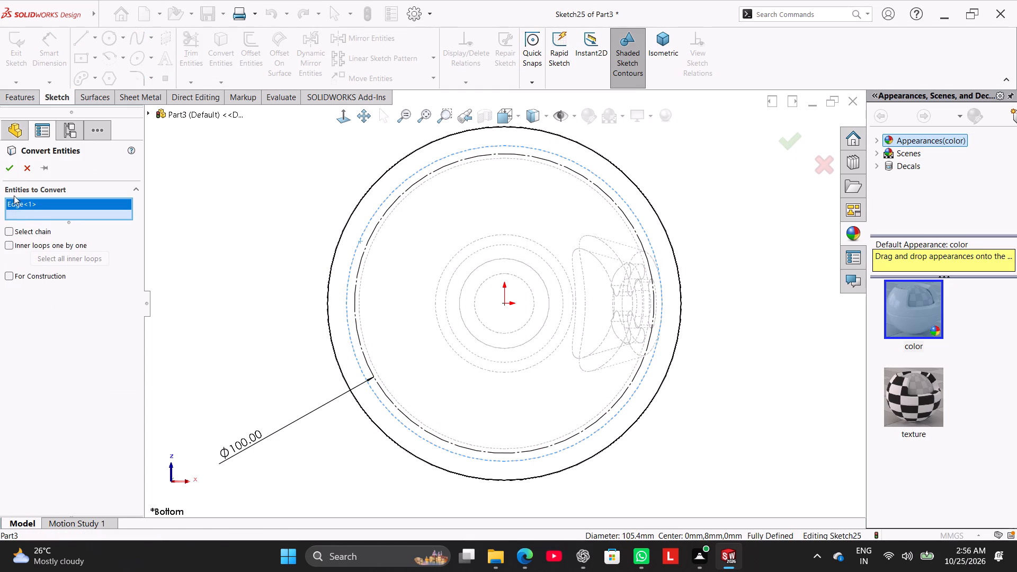
left_click(11, 166)
left_click(153, 259)
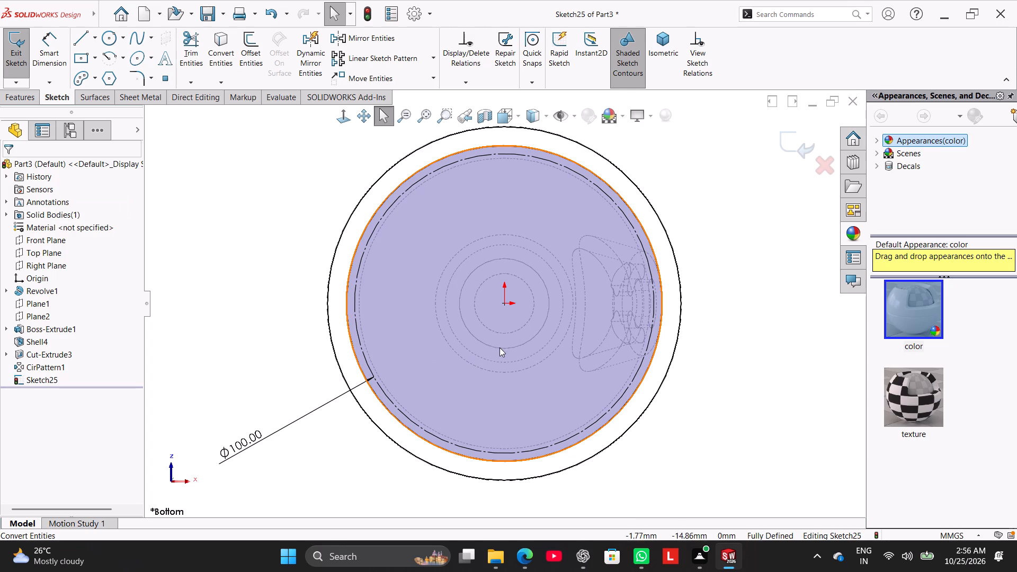
Sketch a circle about 16 mm in diameter centred on the 100 mm construction circle's quadrant point on the negative X side.
scroll(549, 236, "down", 2)
scroll(549, 236, "up", 2)
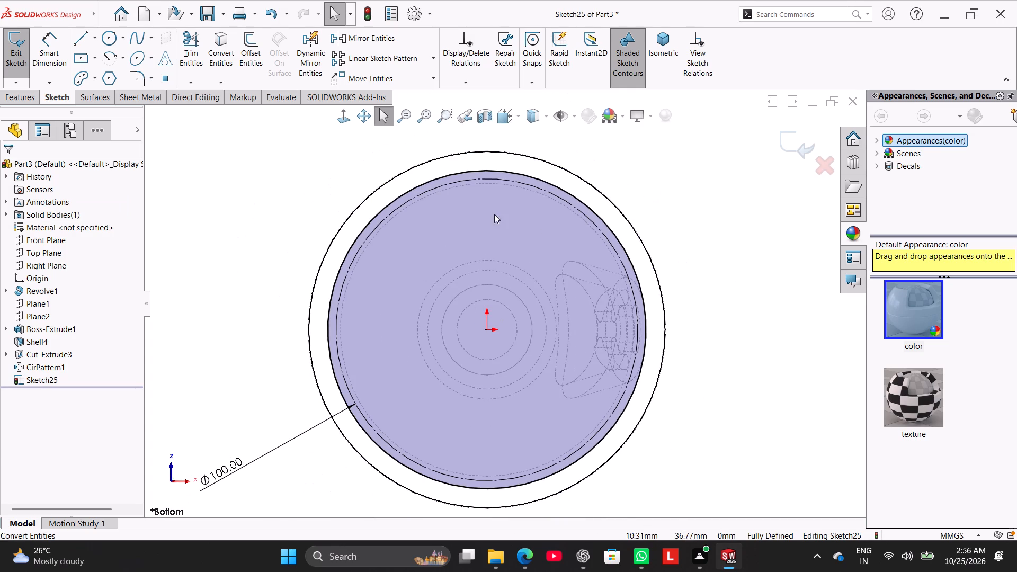
left_click(112, 38)
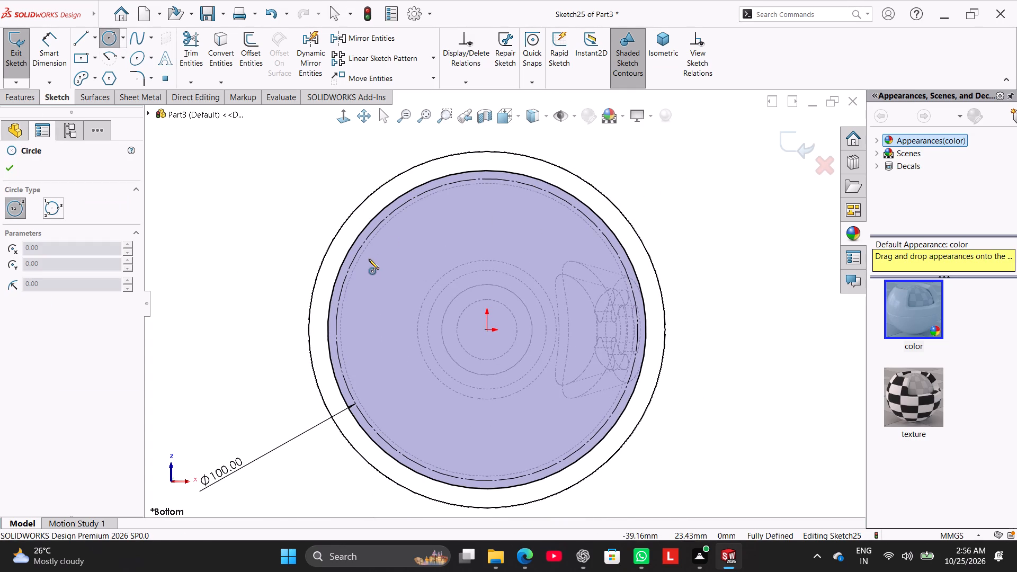
scroll(368, 261, "down", 2)
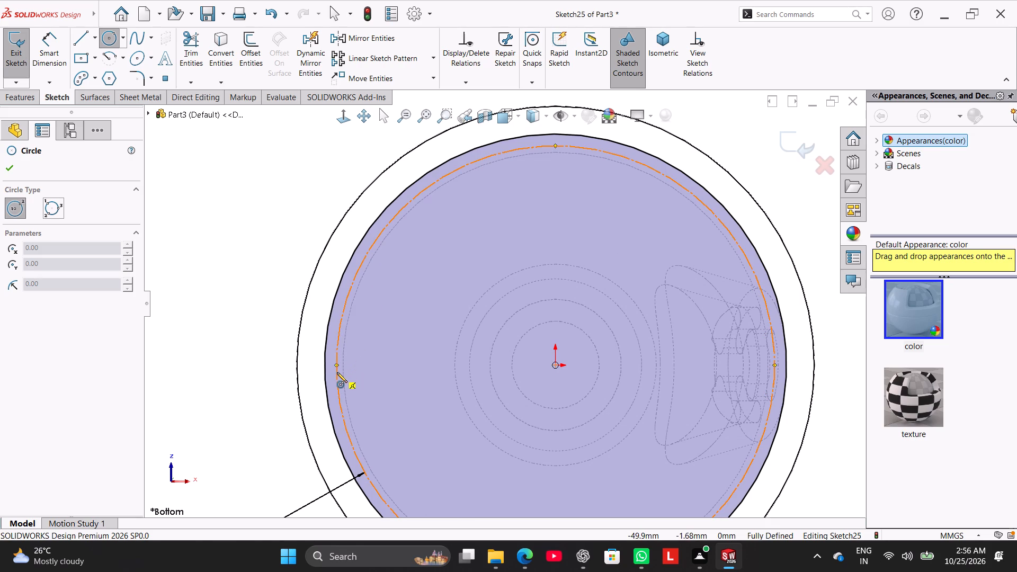
left_click(336, 364)
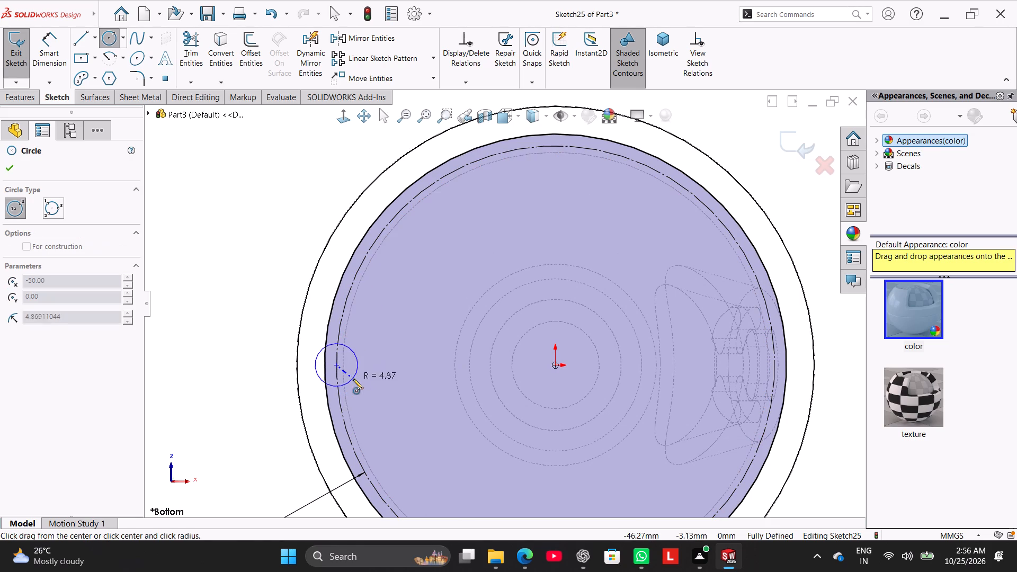
left_click(363, 387)
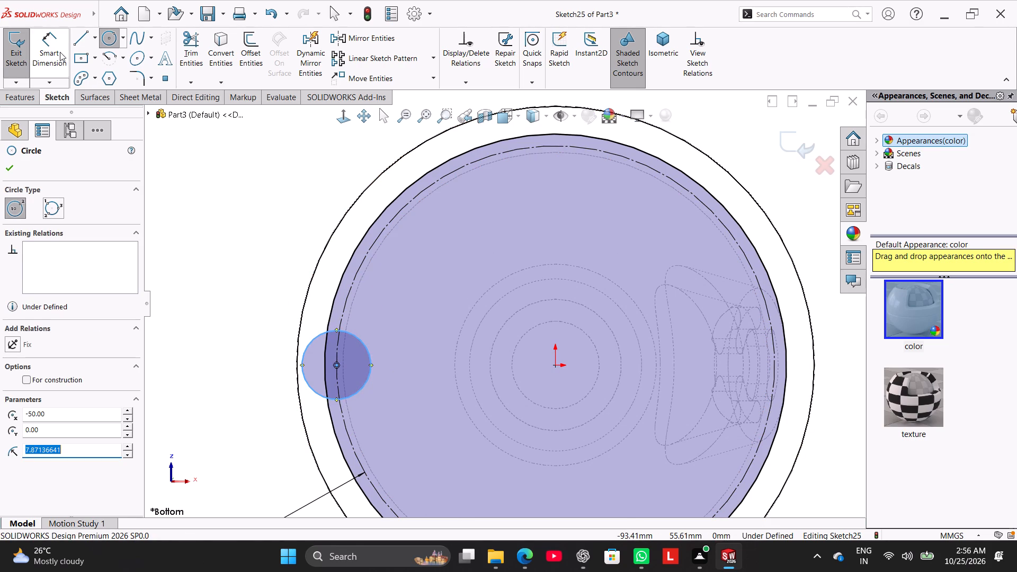
Dimension the small circle's diameter to 18 mm.
left_click(60, 52)
left_click(360, 339)
left_click(397, 291)
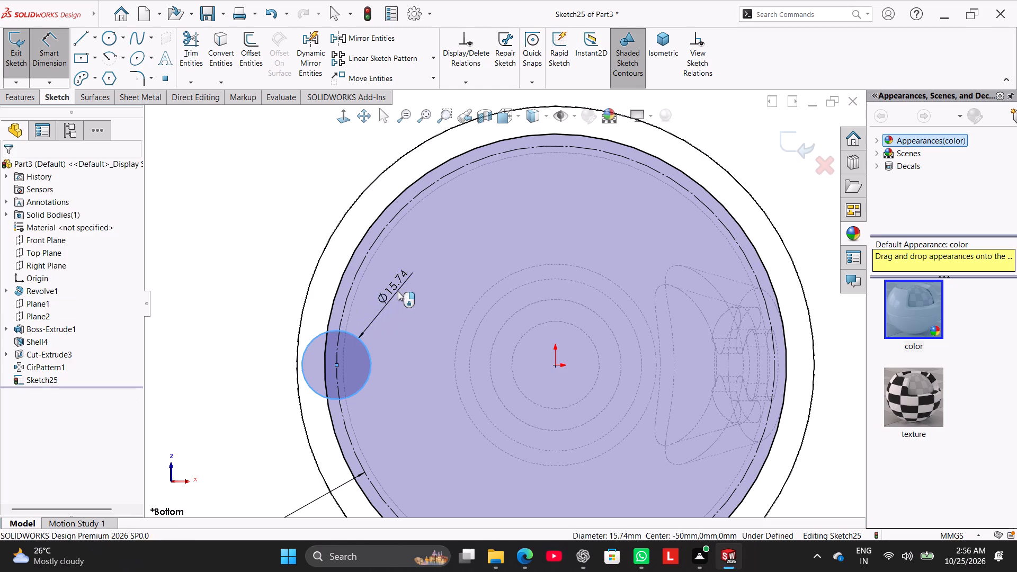
type("9*2")
key("Return")
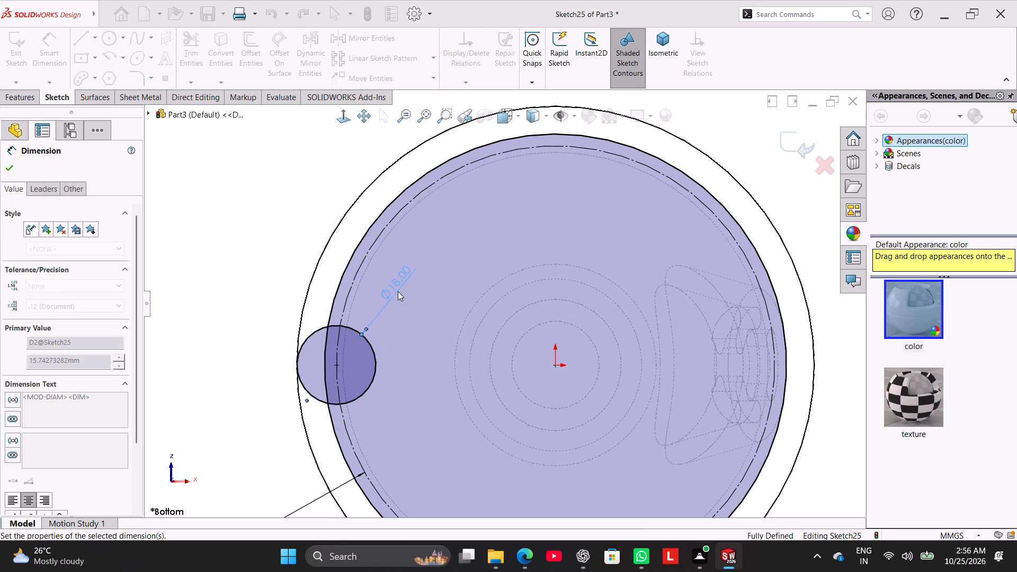
right_click(236, 277)
left_click(261, 315)
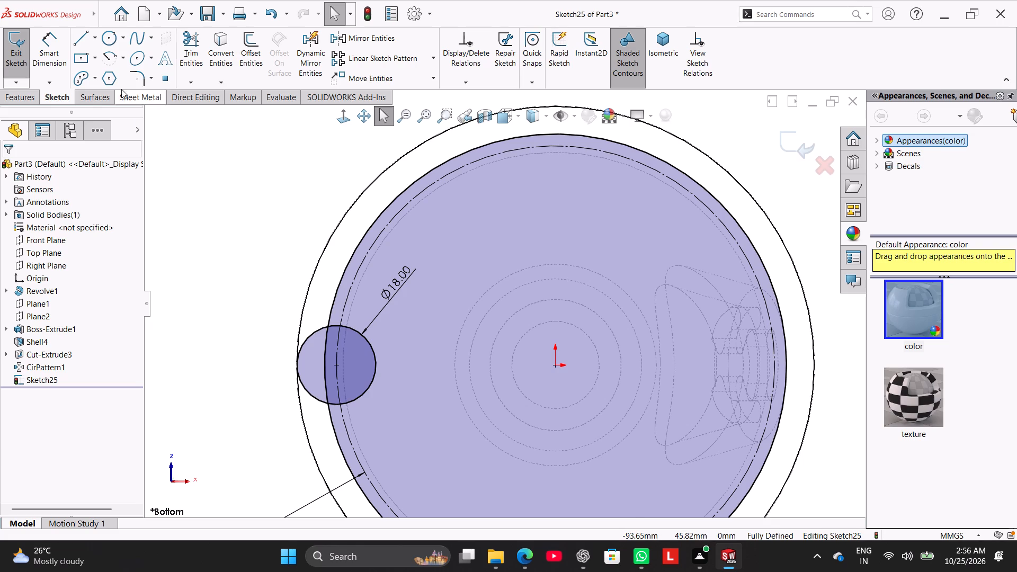
Sketch a line about 25 mm long tangent to the 18 mm circle's upper side, slanting outward past the base's outer edge.
left_click(84, 39)
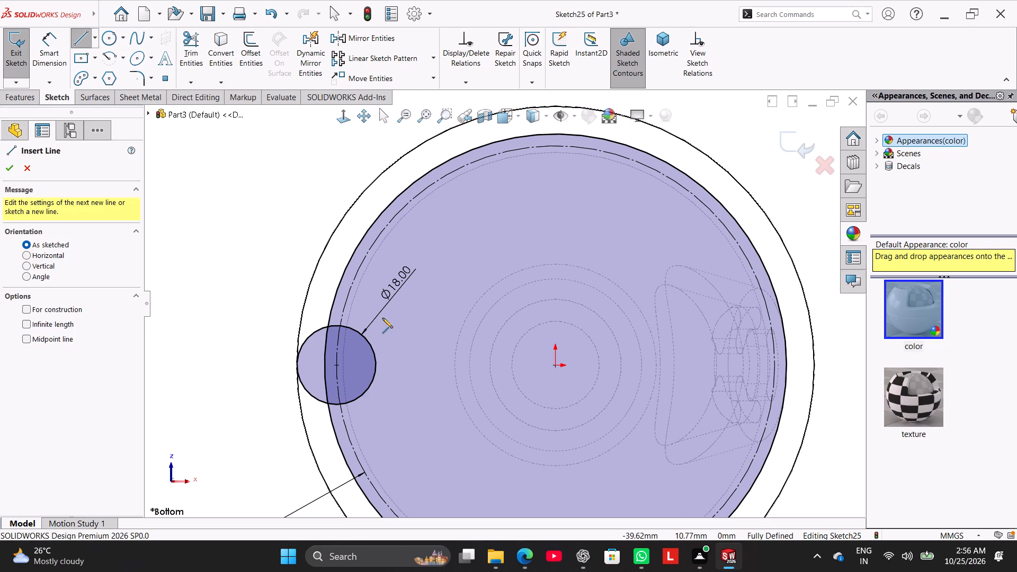
scroll(382, 318, "down", 2)
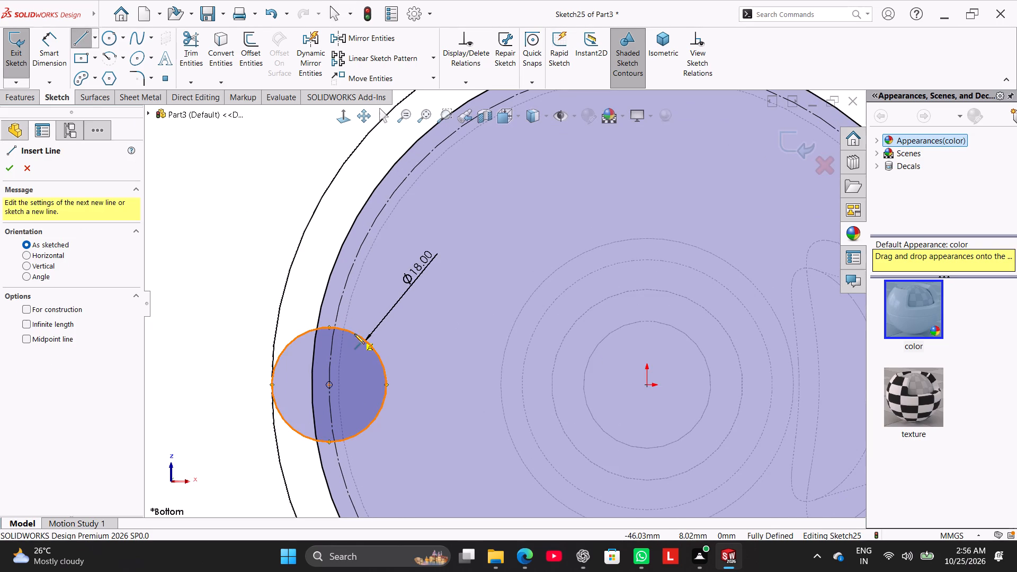
left_click(354, 334)
left_click(231, 249)
right_click(244, 218)
left_click(274, 226)
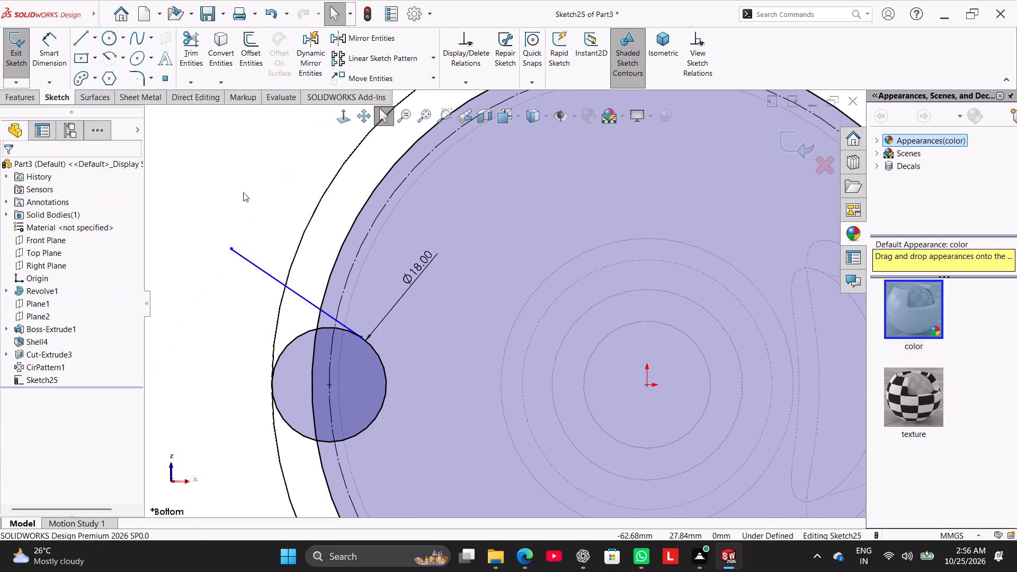
Draw a horizontal centerline across the full diameter of the 18 mm circle.
left_click(97, 41)
left_click(110, 69)
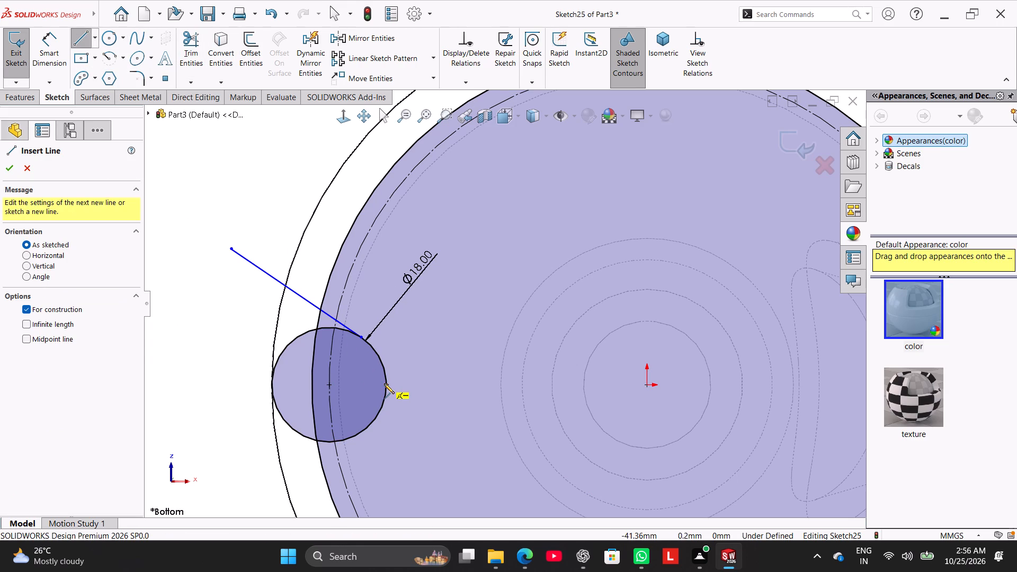
left_click(384, 385)
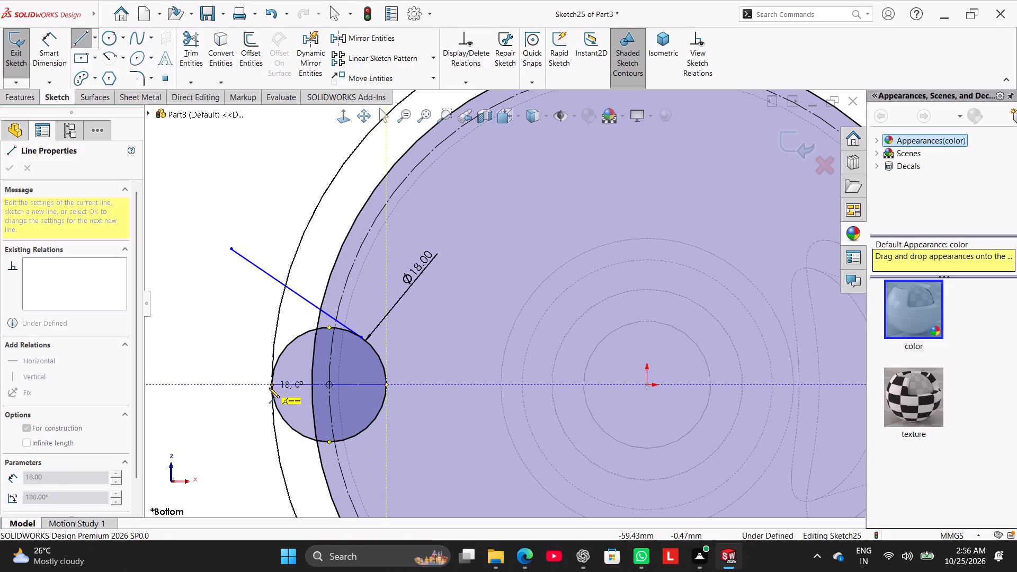
left_click(269, 388)
right_click(194, 316)
left_click(213, 323)
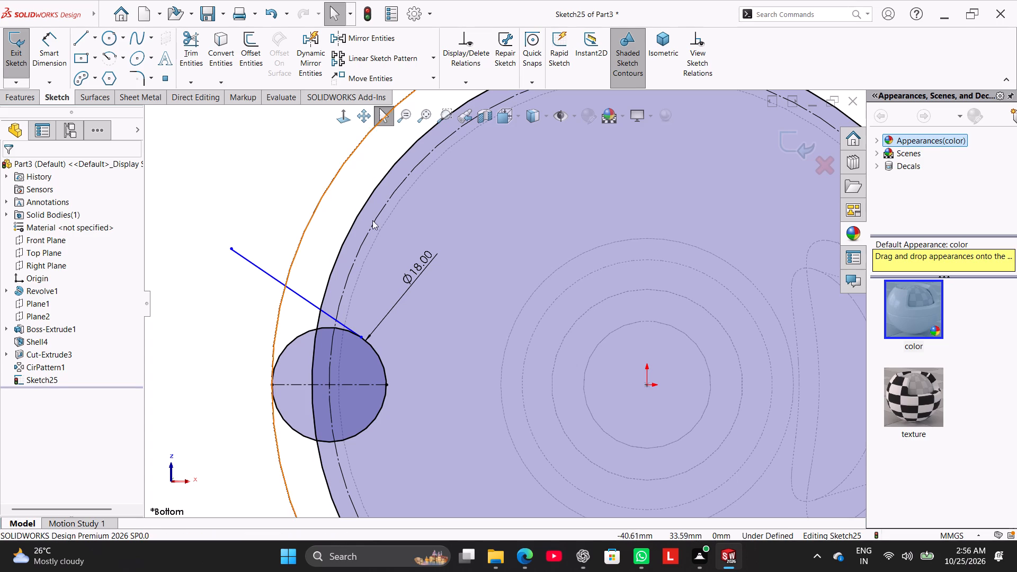
Mirror the tangent line about the horizontal centerline of the 18 mm circle.
left_click(301, 296, "ctrl")
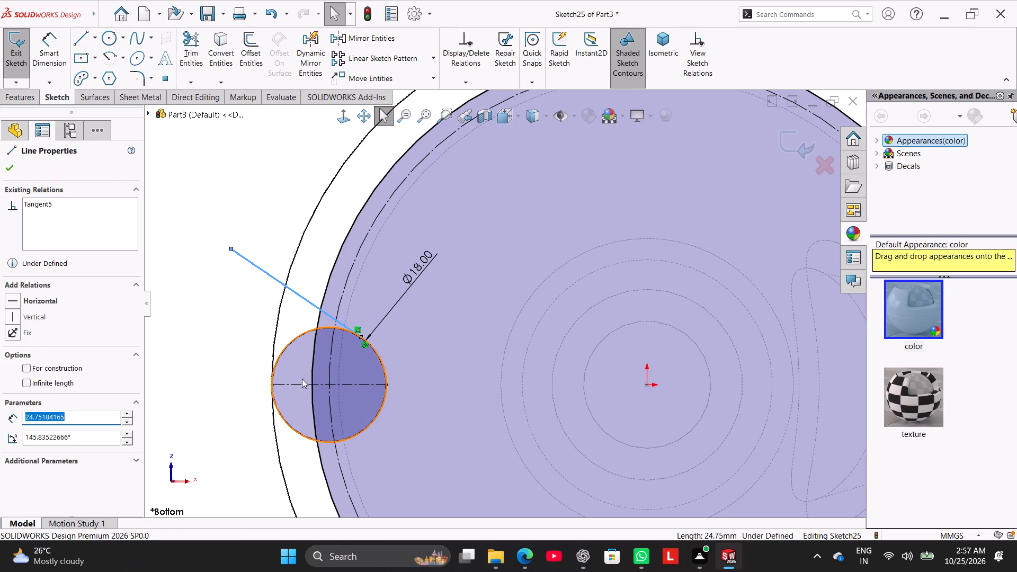
left_click(301, 383, "ctrl")
left_click(380, 40, "ctrl")
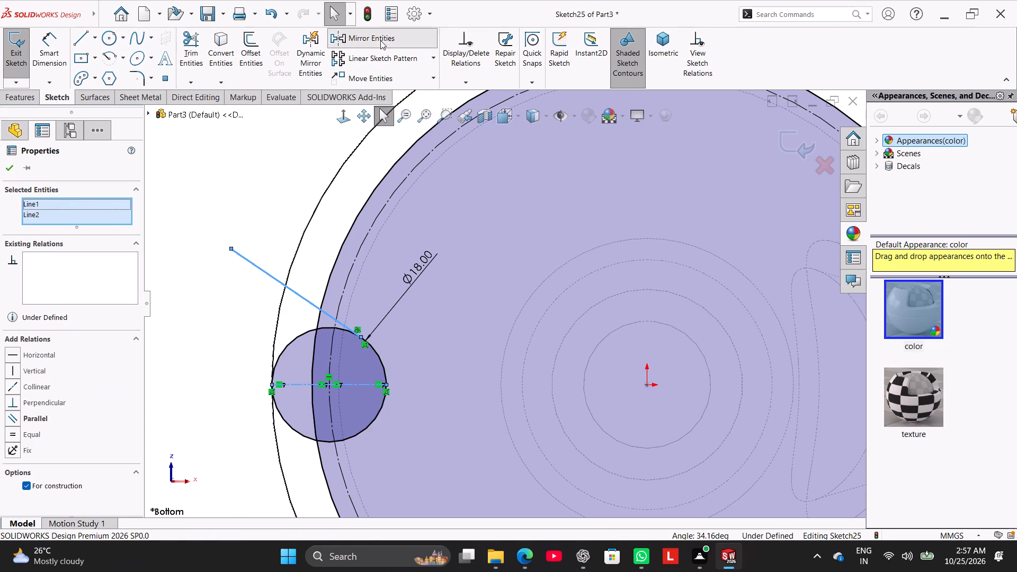
Dimension the angle between the two mirrored tangent lines to 72°.
scroll(187, 285, "up", 1)
left_click(44, 50)
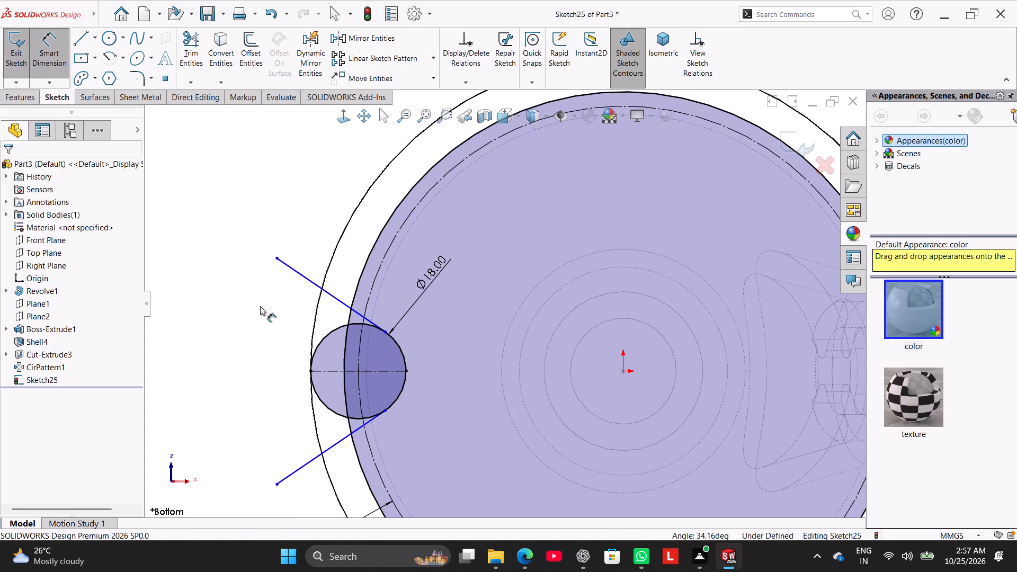
left_click(299, 275)
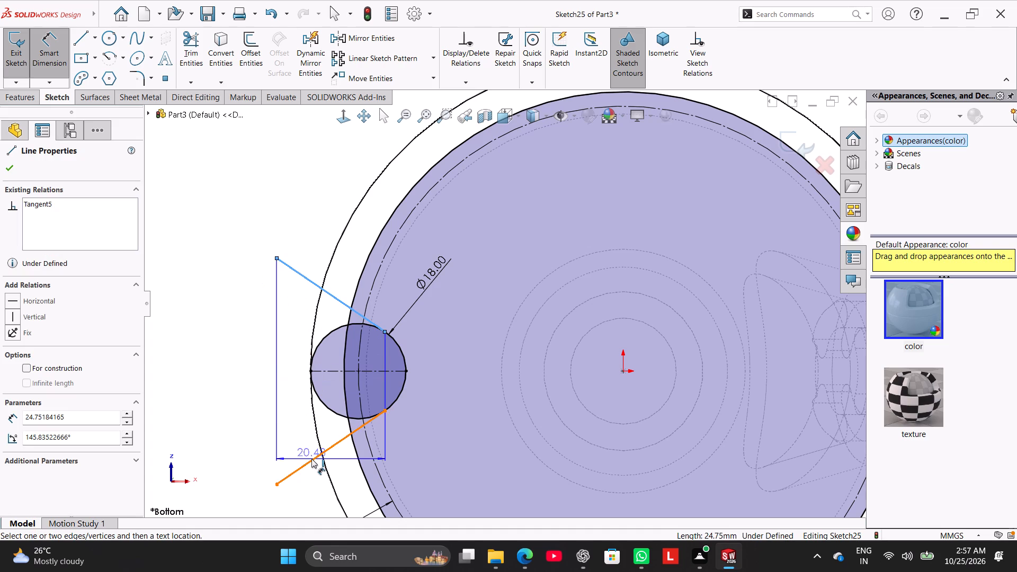
left_click(311, 459)
left_click(270, 369)
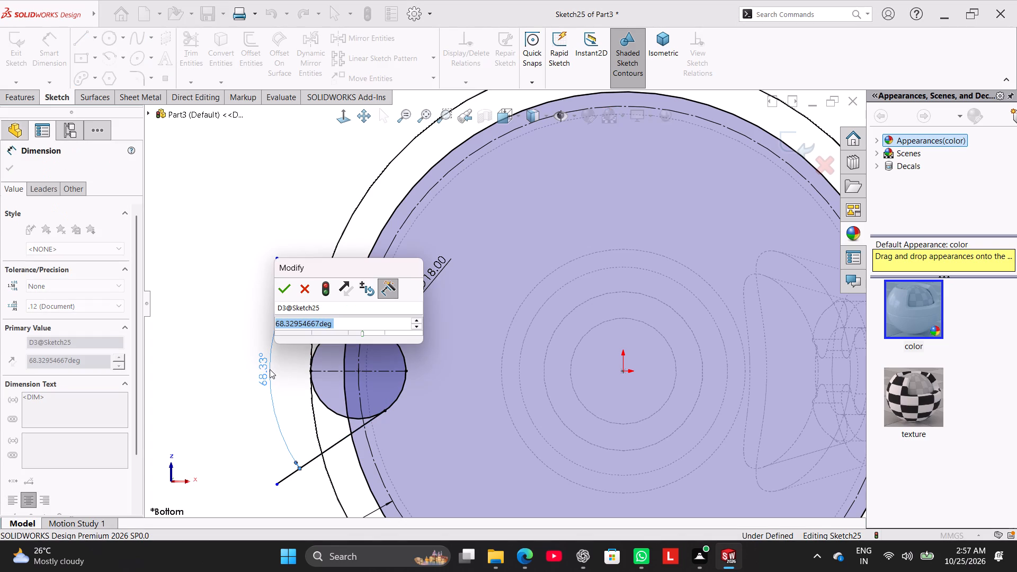
type("72")
key("Return")
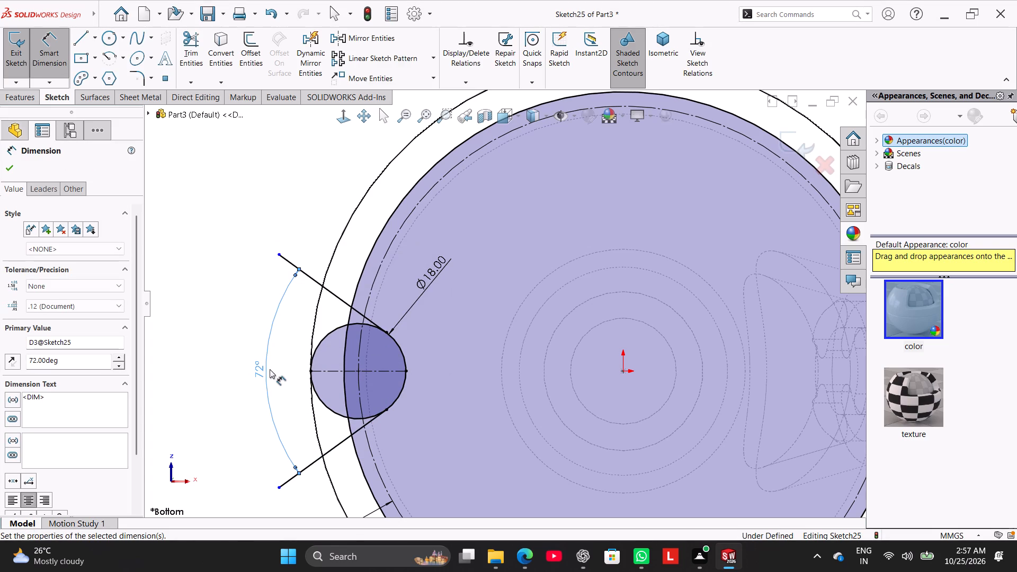
right_click(269, 217)
left_click(313, 251)
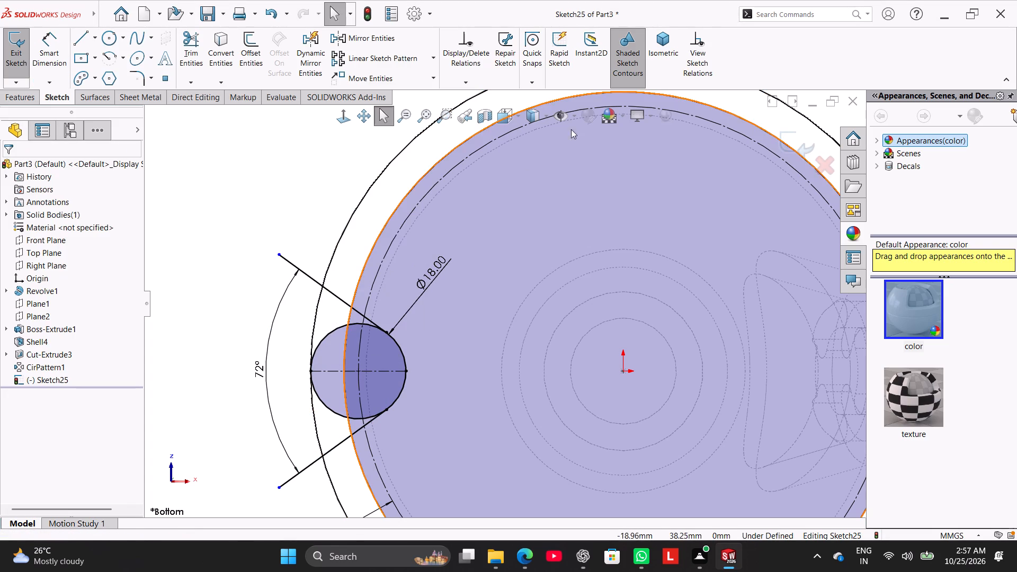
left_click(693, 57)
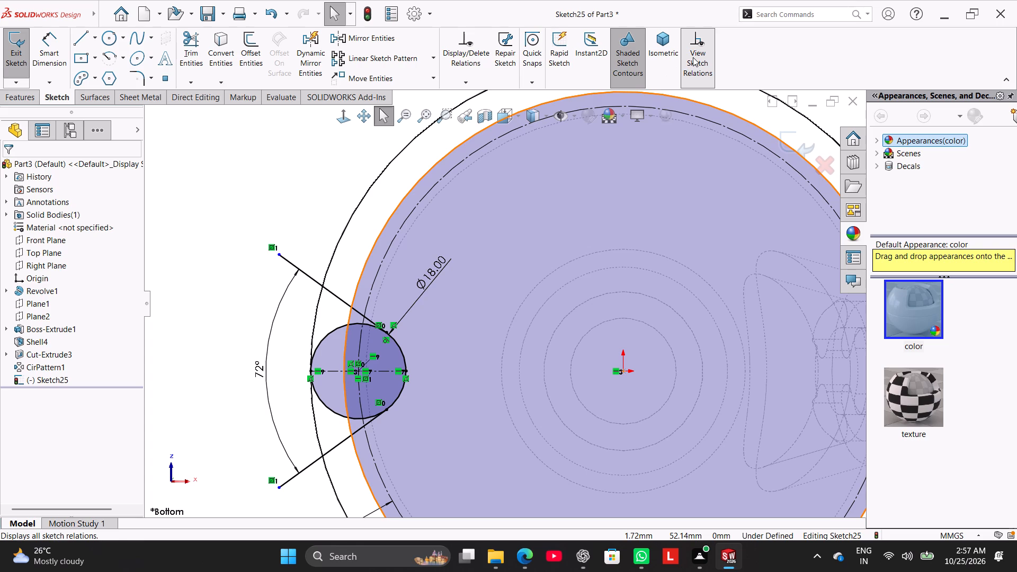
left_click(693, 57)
Trim the 18 mm circle back to its tangent points with the two angled lines, keeping only the inner arc.
scroll(399, 314, "down", 7)
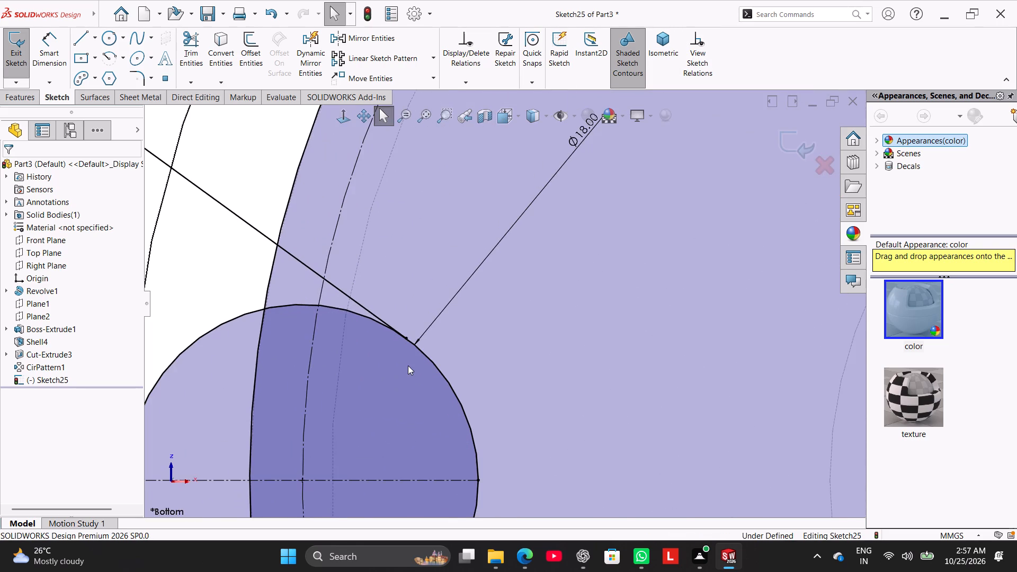
scroll(408, 365, "up", 4)
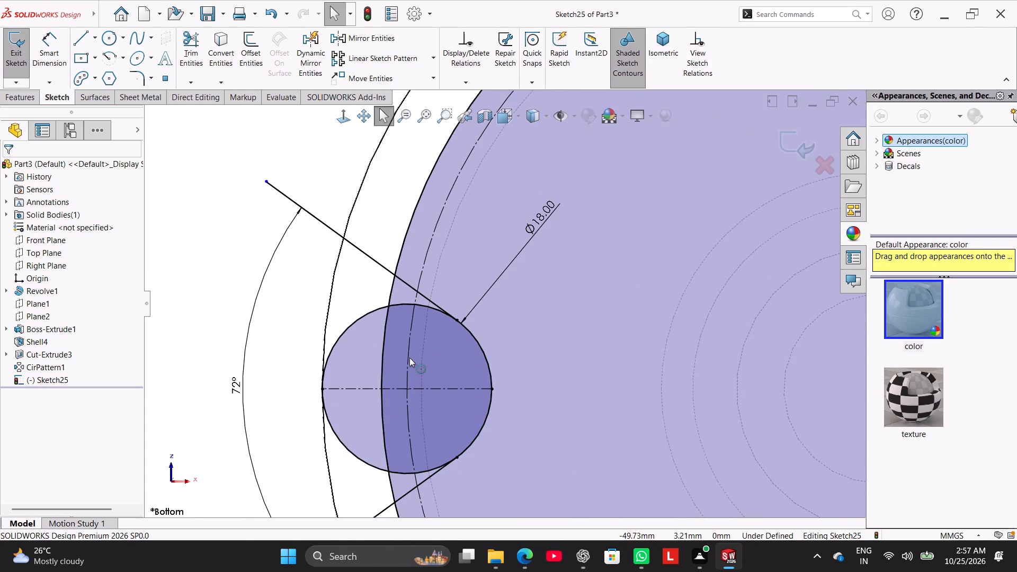
scroll(409, 358, "up", 2)
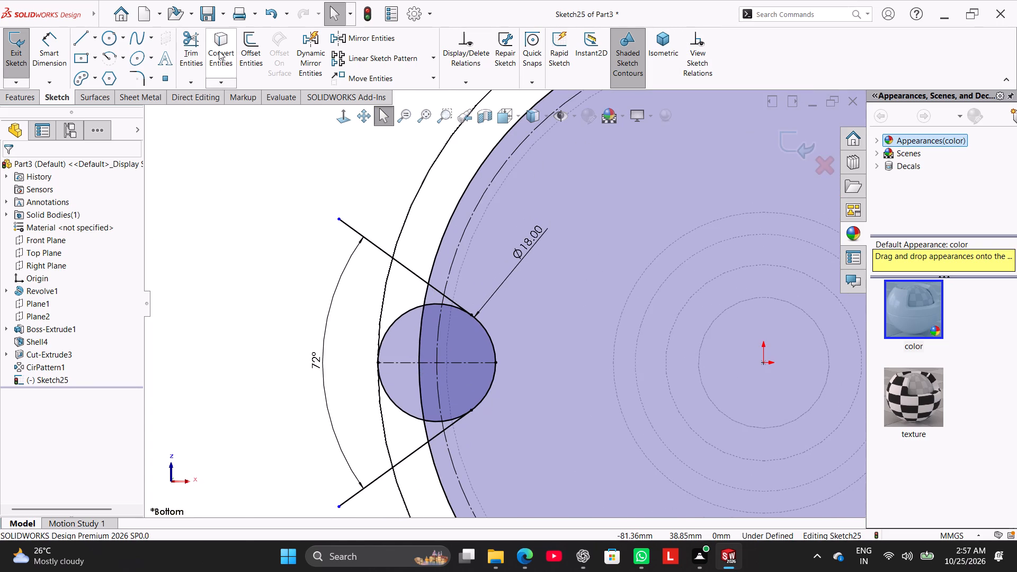
left_click_drag(196, 47, 200, 58)
left_click_drag(406, 284, 411, 319)
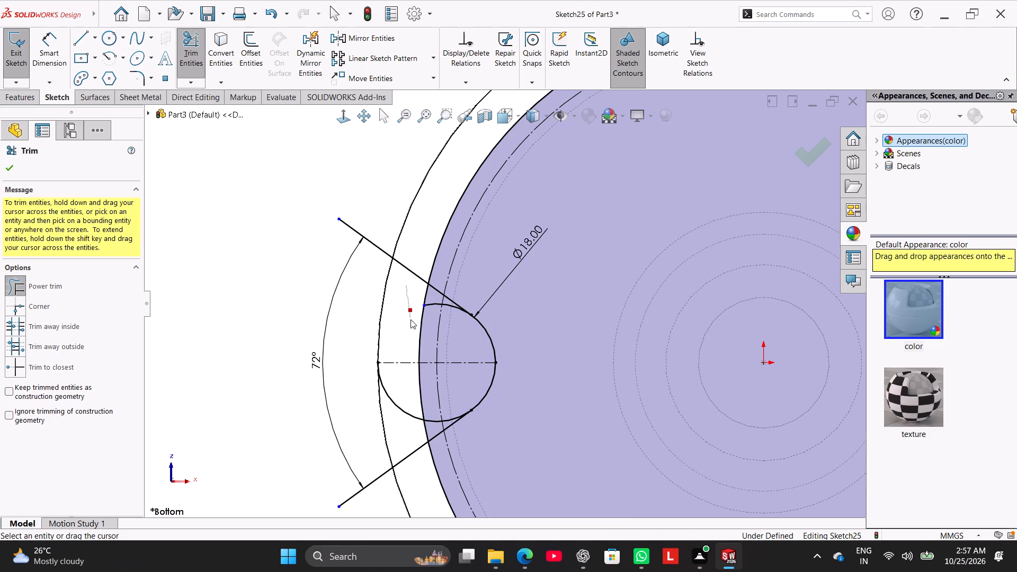
left_click_drag(411, 319, 411, 321)
left_click_drag(400, 384, 396, 413)
scroll(453, 403, "down", 3)
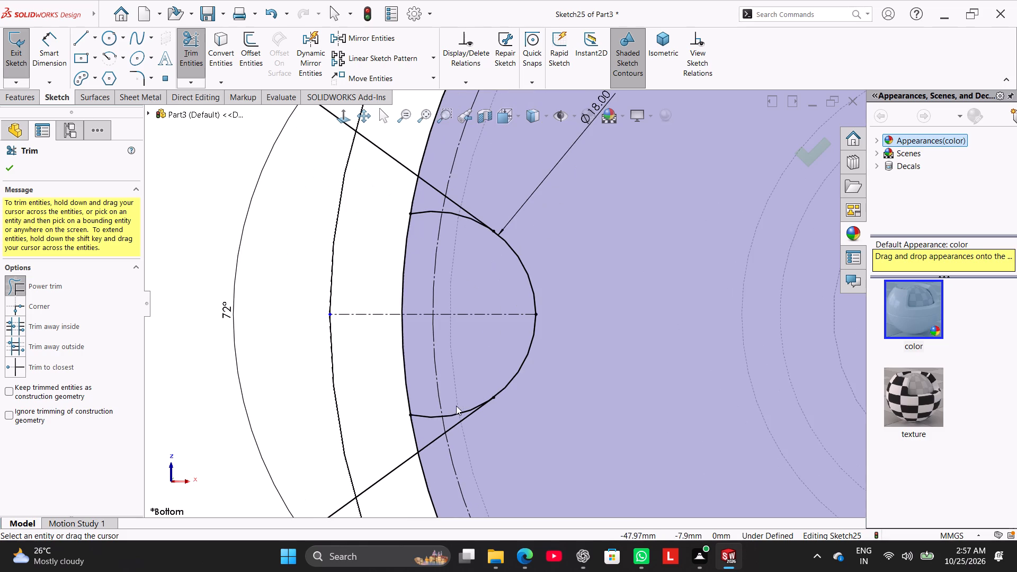
left_click_drag(424, 394, 429, 419)
scroll(457, 395, "down", 4)
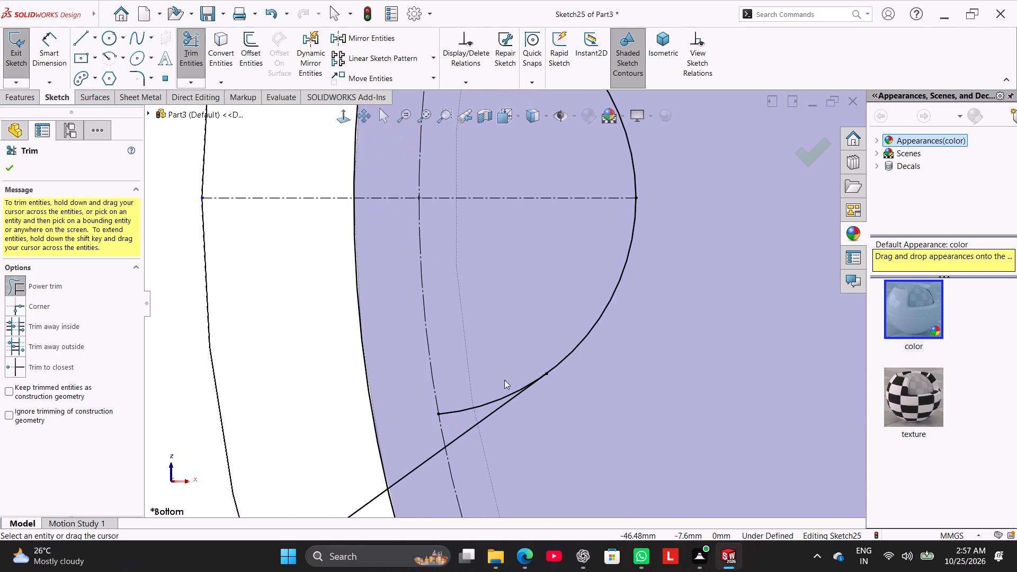
left_click_drag(504, 380, 500, 401)
scroll(461, 263, "up", 5)
scroll(496, 203, "down", 4)
scroll(499, 200, "up", 1)
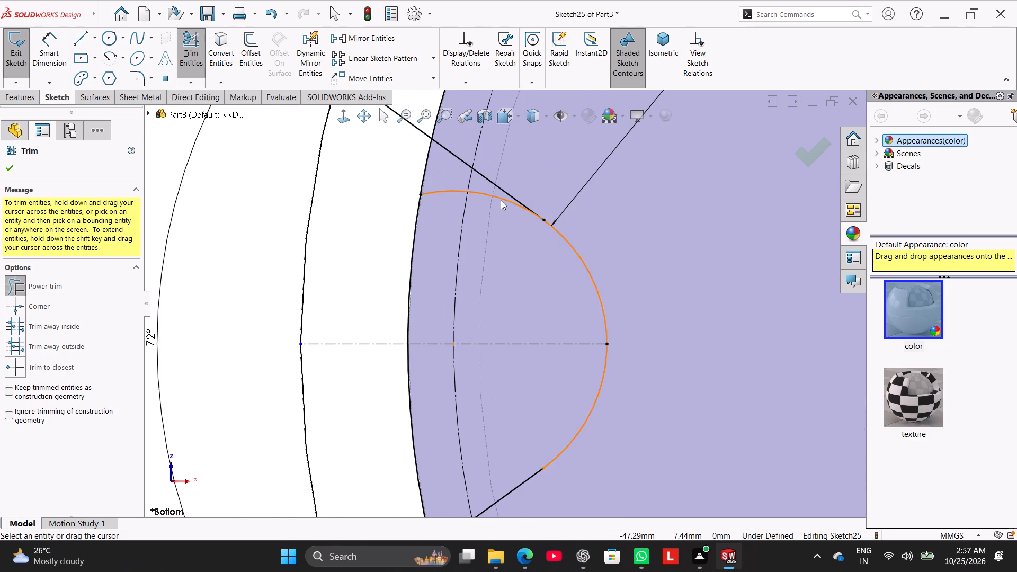
left_click_drag(482, 187, 482, 203)
left_click_drag(448, 179, 450, 207)
scroll(461, 243, "up", 2)
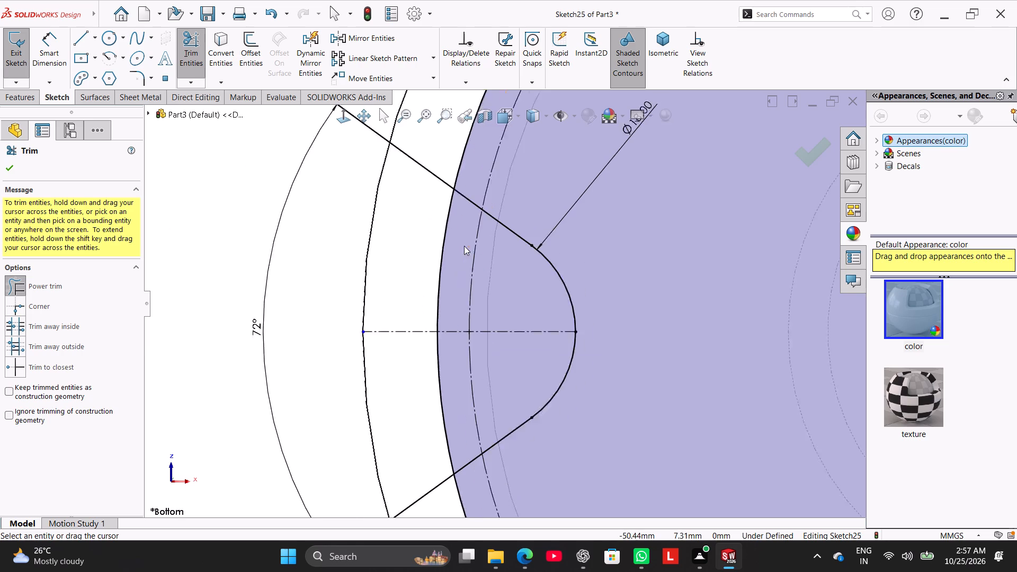
Trim the outer ends of both tangent lines back to the solid circle just outside the 100 mm construction circle.
scroll(464, 246, "up", 3)
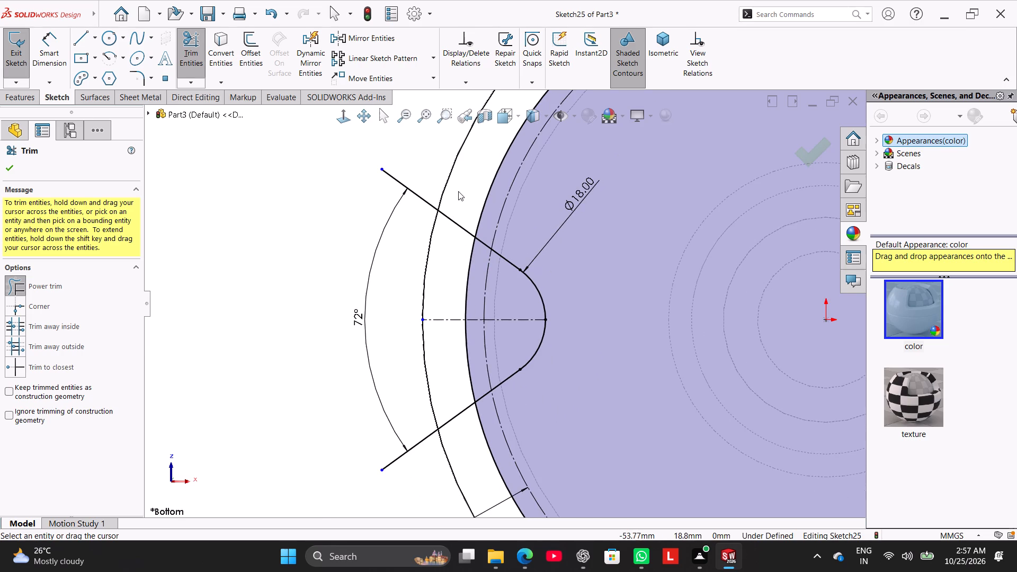
left_click_drag(458, 191, 455, 228)
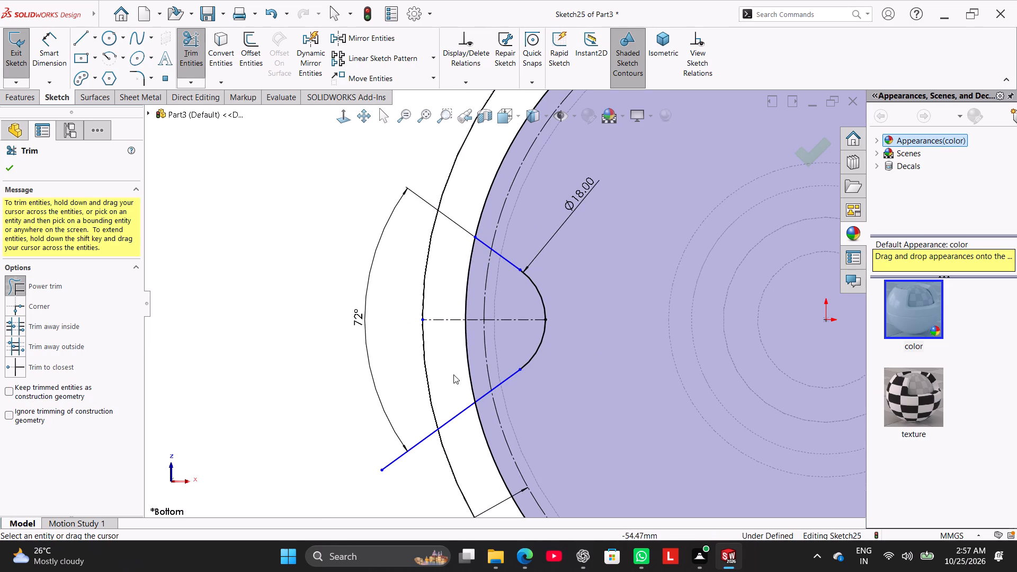
left_click_drag(453, 374, 459, 422)
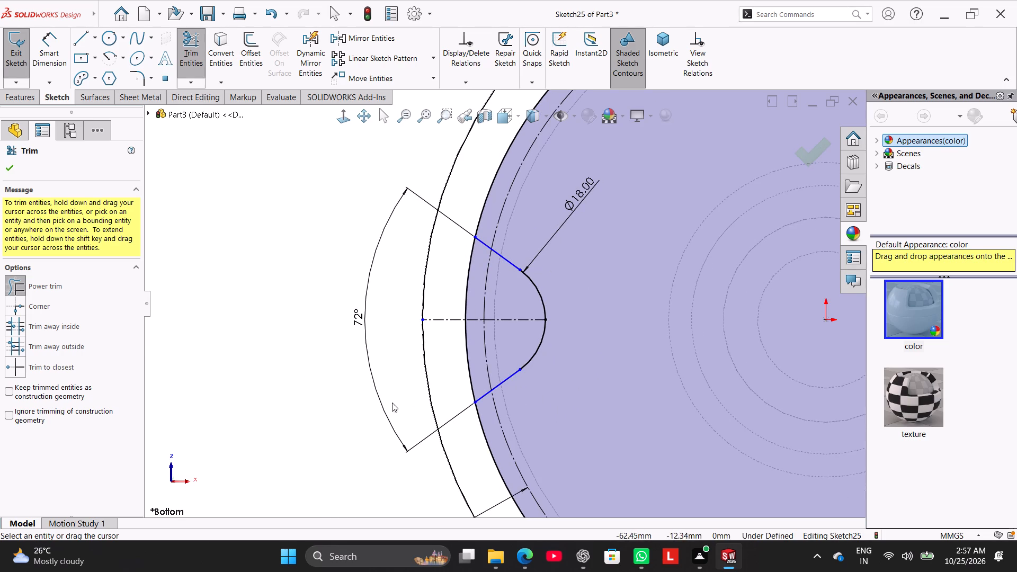
right_click(267, 251)
left_click(286, 285)
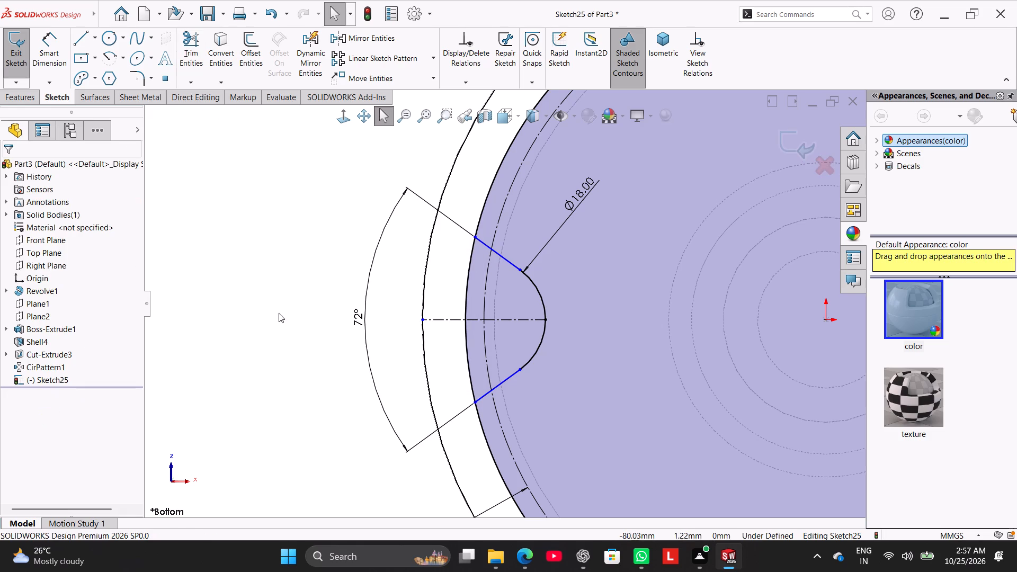
Move the 72° angle dimension closer to the notch profile.
left_click_drag(358, 318, 368, 328)
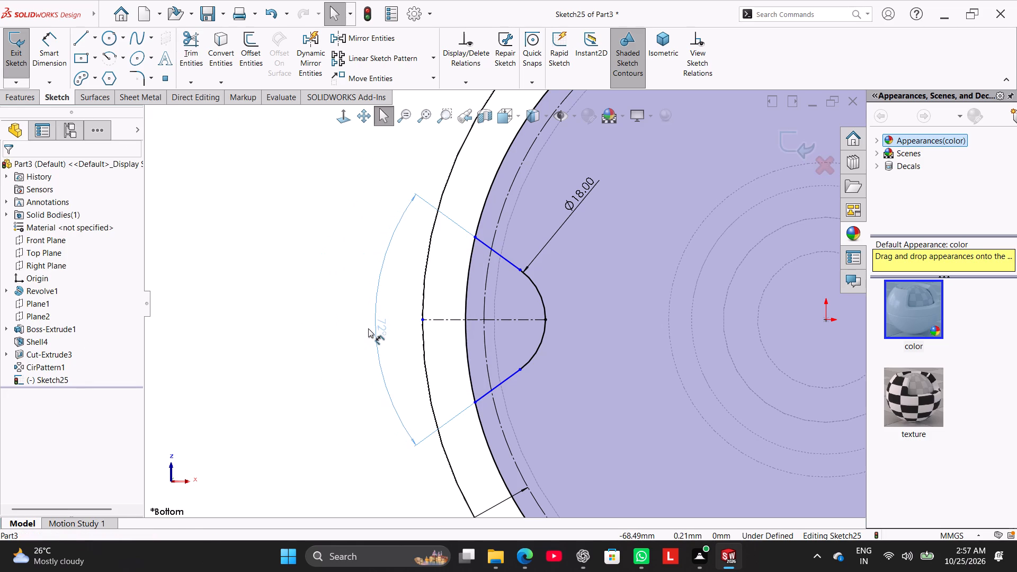
left_click_drag(368, 328, 368, 329)
left_click(290, 329)
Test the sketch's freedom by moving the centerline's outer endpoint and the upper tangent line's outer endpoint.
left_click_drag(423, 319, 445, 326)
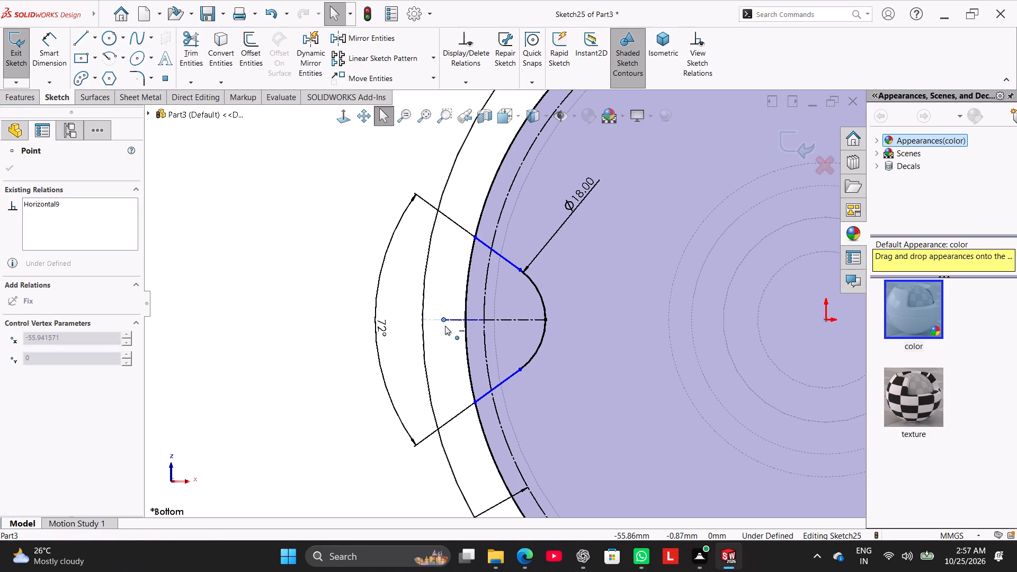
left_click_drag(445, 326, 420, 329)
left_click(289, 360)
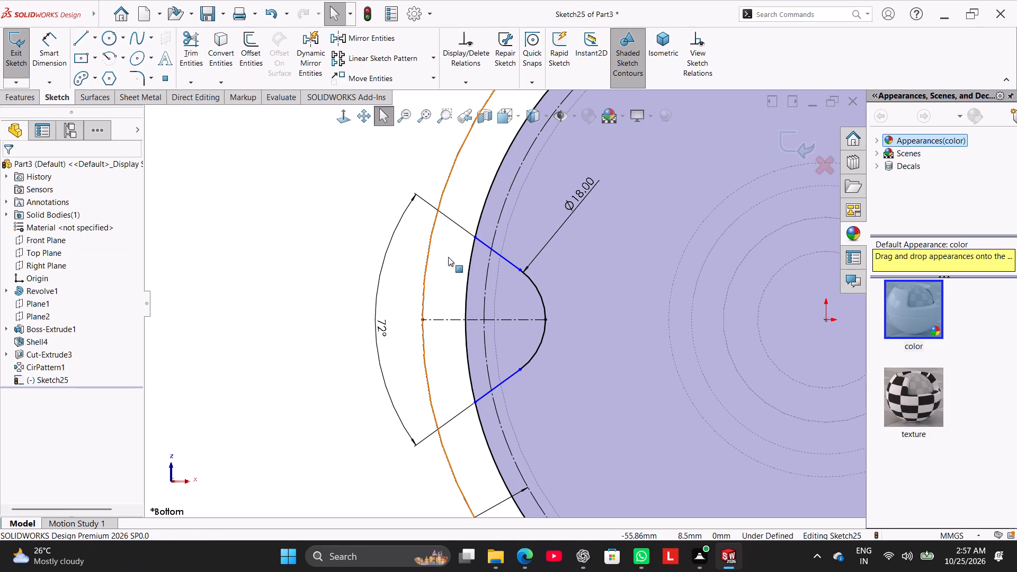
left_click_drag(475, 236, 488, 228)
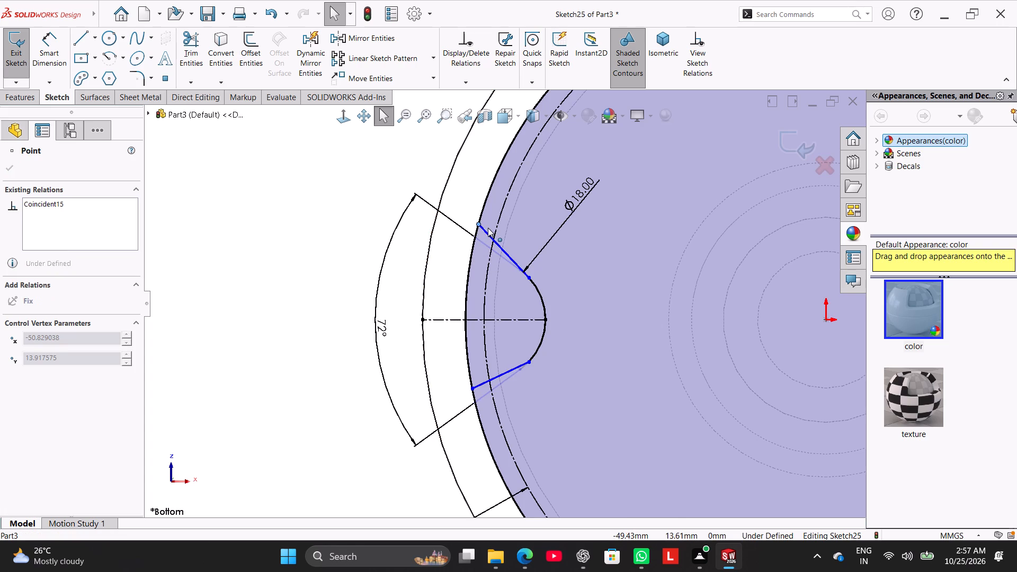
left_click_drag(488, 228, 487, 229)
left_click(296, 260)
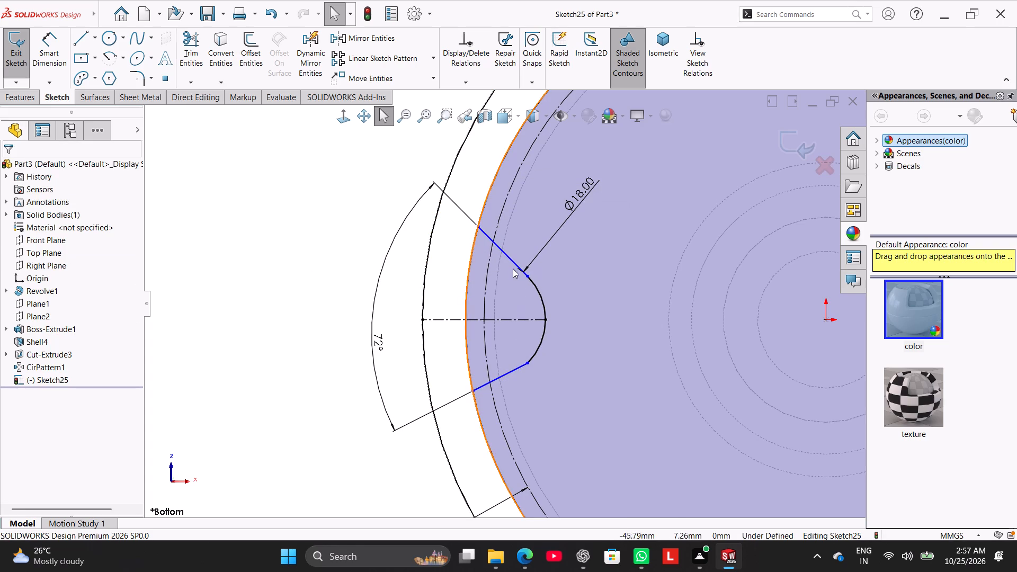
Make the two tangent lines symmetric about the notch's horizontal centerline.
left_click(508, 255, "ctrl")
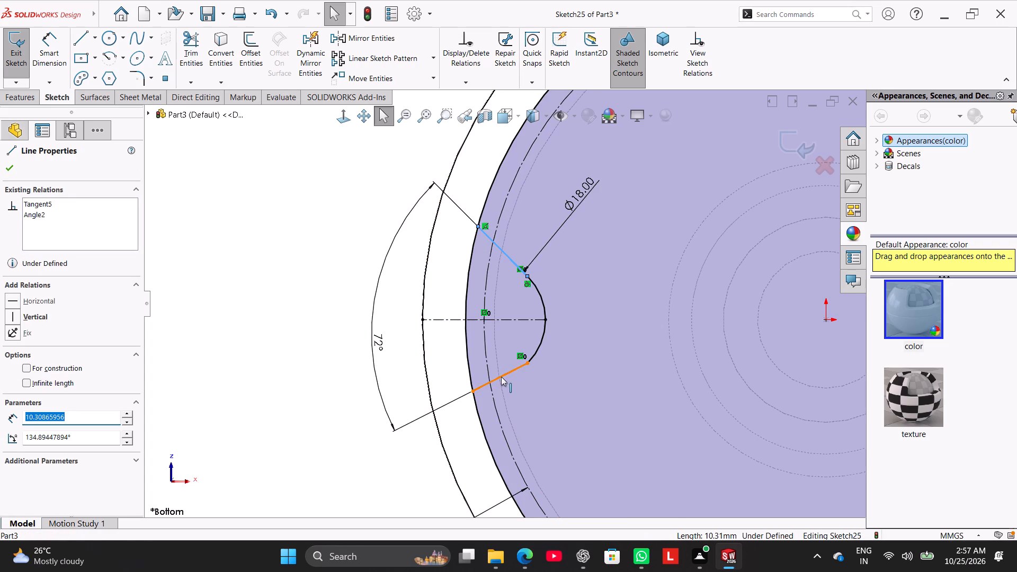
left_click(501, 377, "ctrl")
left_click(501, 318, "ctrl")
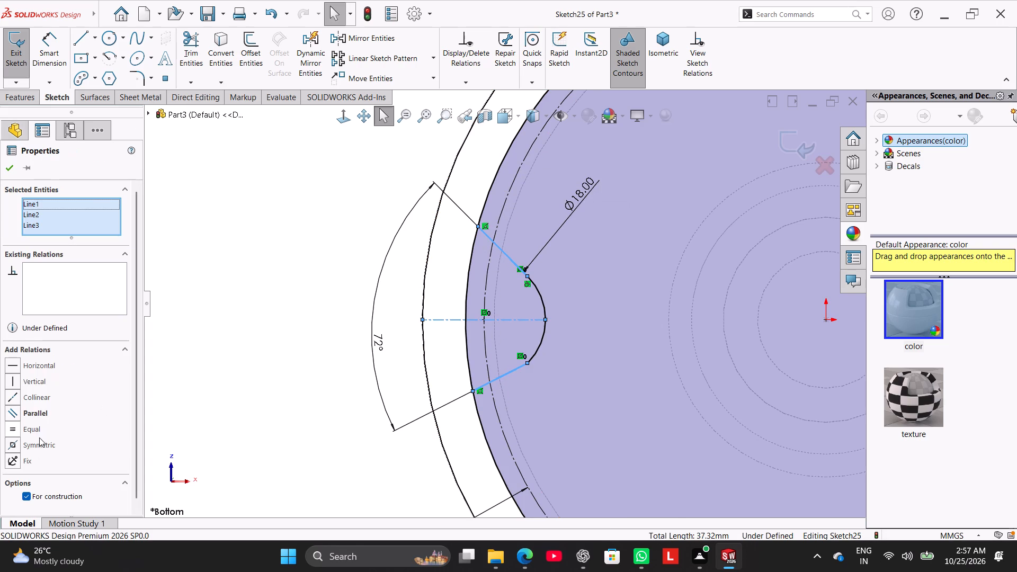
left_click(40, 446)
left_click(169, 353)
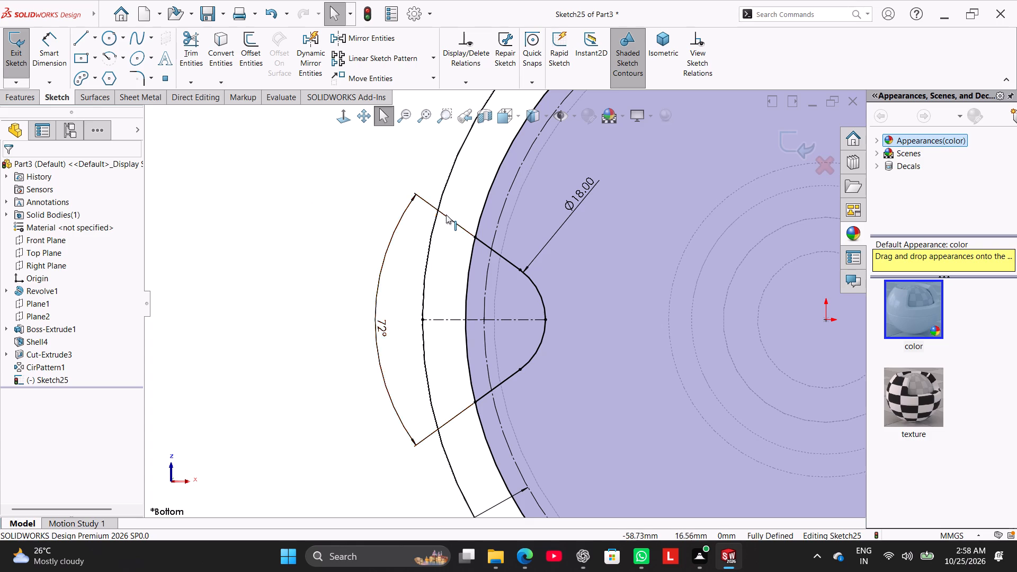
Trim the solid circle outside the 100 mm construction circle, keeping only the short arc that closes the notch profile.
scroll(557, 260, "up", 6)
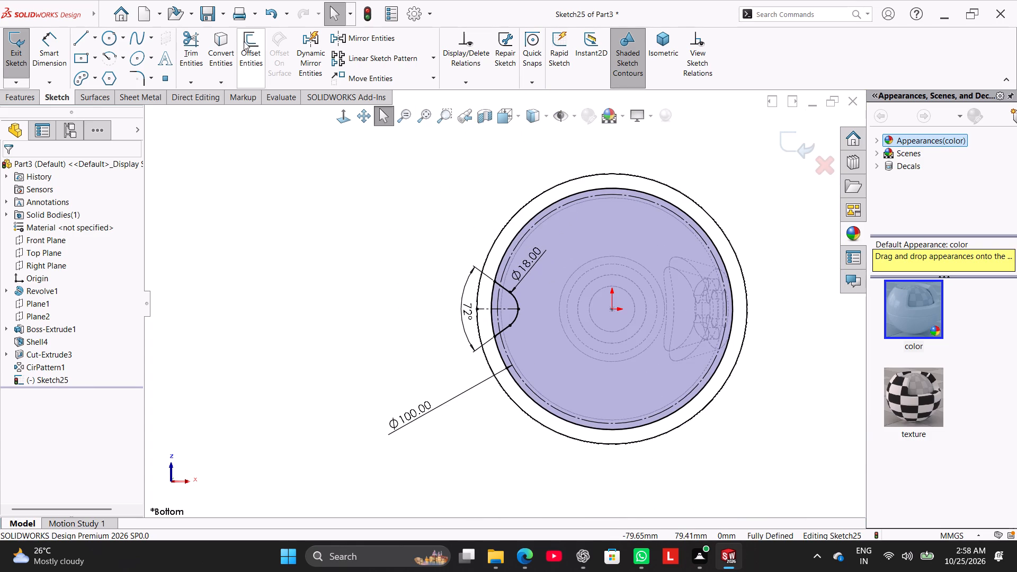
left_click(198, 51)
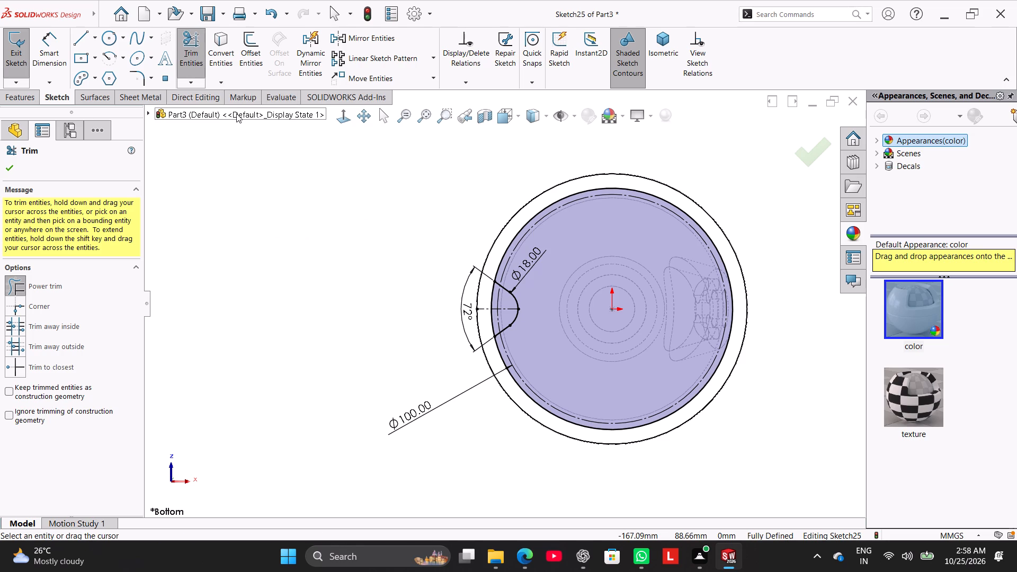
scroll(621, 227, "down", 3)
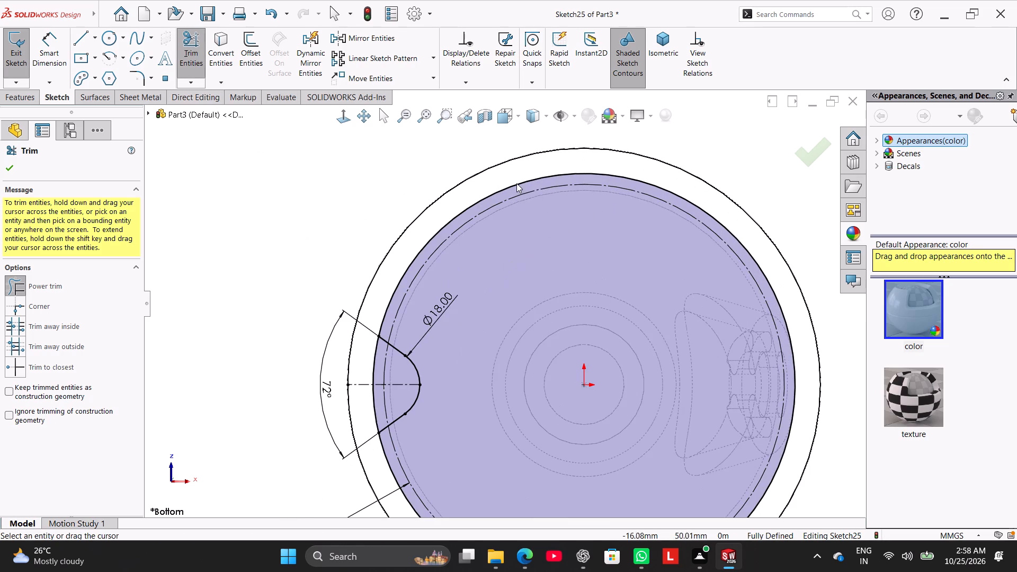
left_click_drag(514, 177, 527, 183)
scroll(506, 335, "up", 2)
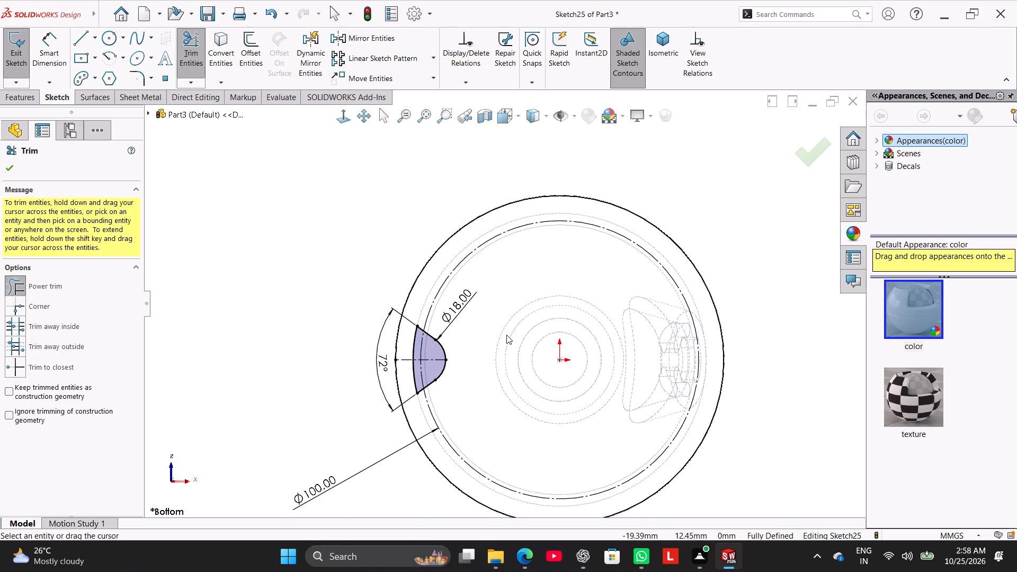
left_click(11, 168)
left_click(270, 237)
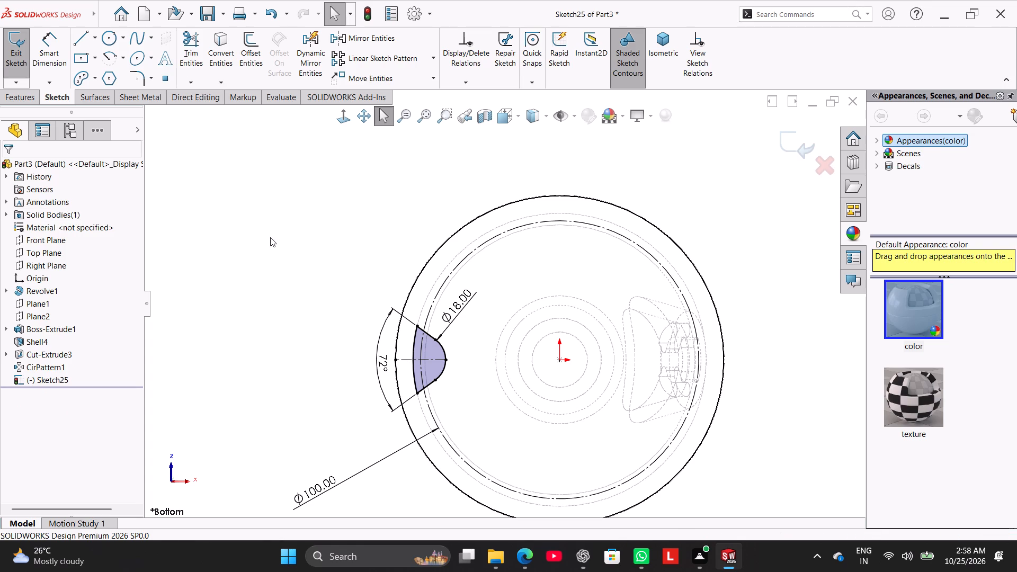
Exit the notch profile sketch.
middle_click_drag(302, 238, 327, 391)
scroll(353, 365, "up", 2)
middle_click_drag(356, 312, 358, 354)
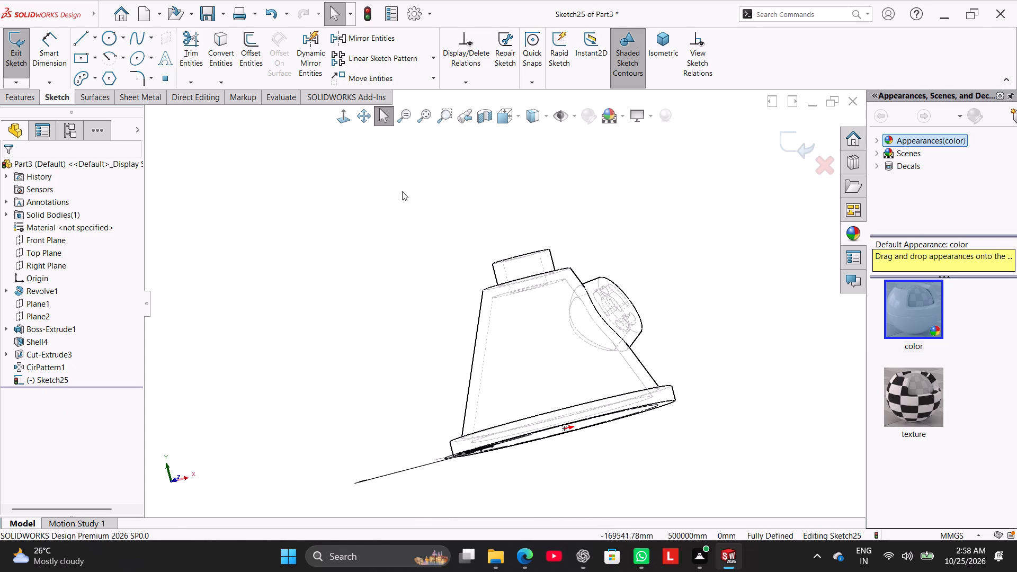
left_click(344, 120)
right_click_drag(327, 260, 411, 165)
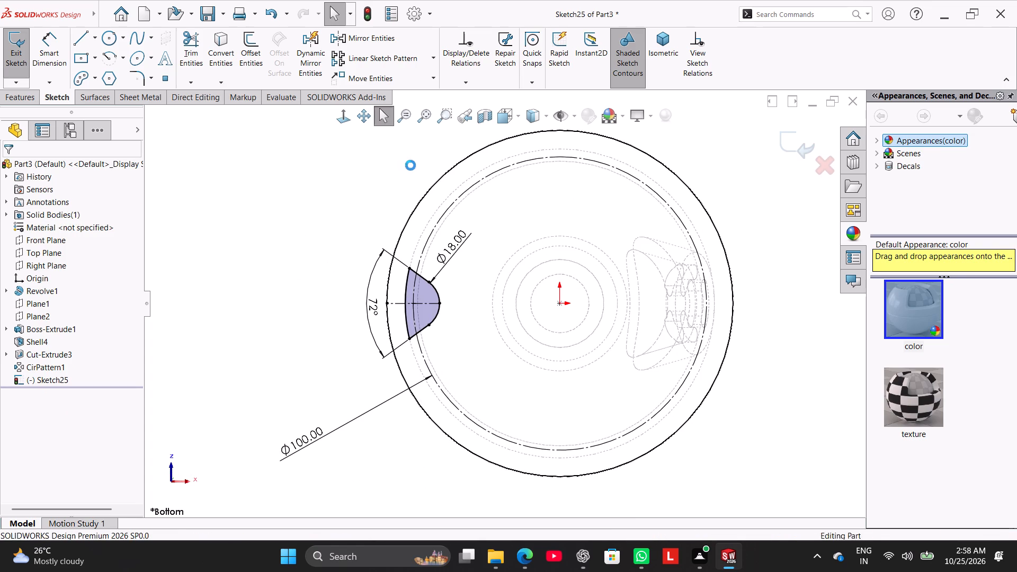
Show the part in isometric view with the Shaded With Edges display style.
right_click_drag(305, 279, 407, 152)
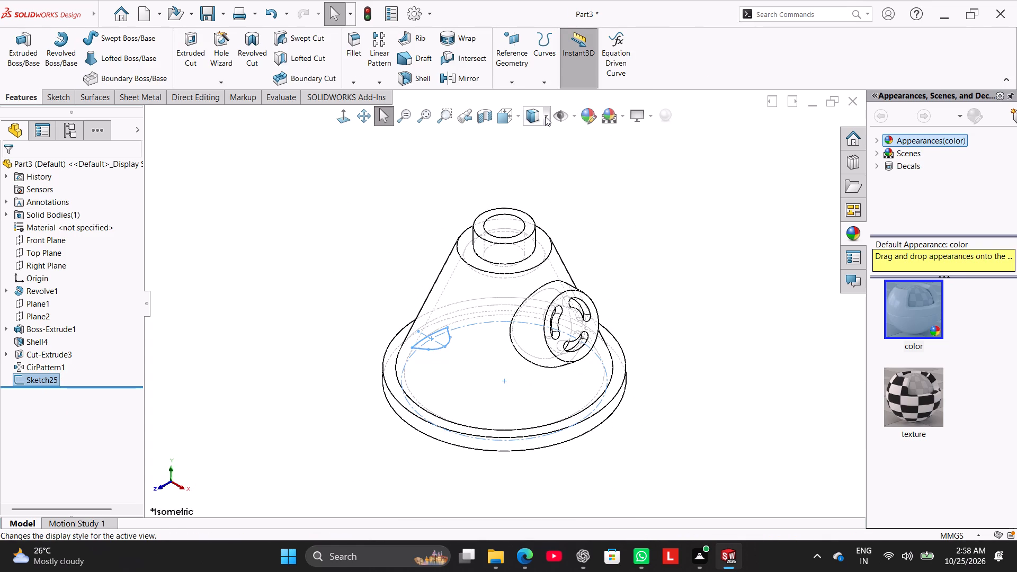
left_click(545, 117)
left_click(538, 140)
Extrude-cut the closed notch profile from its sketch plane into the cone wall with the Up To Next end condition.
middle_click_drag(328, 274, 367, 312)
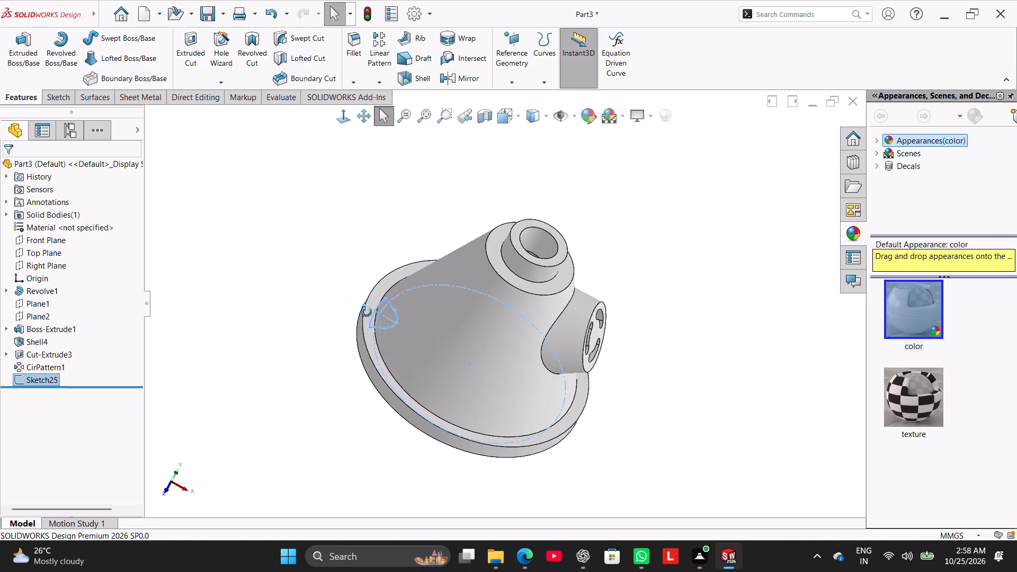
middle_click_drag(367, 312, 373, 324)
left_click(23, 102)
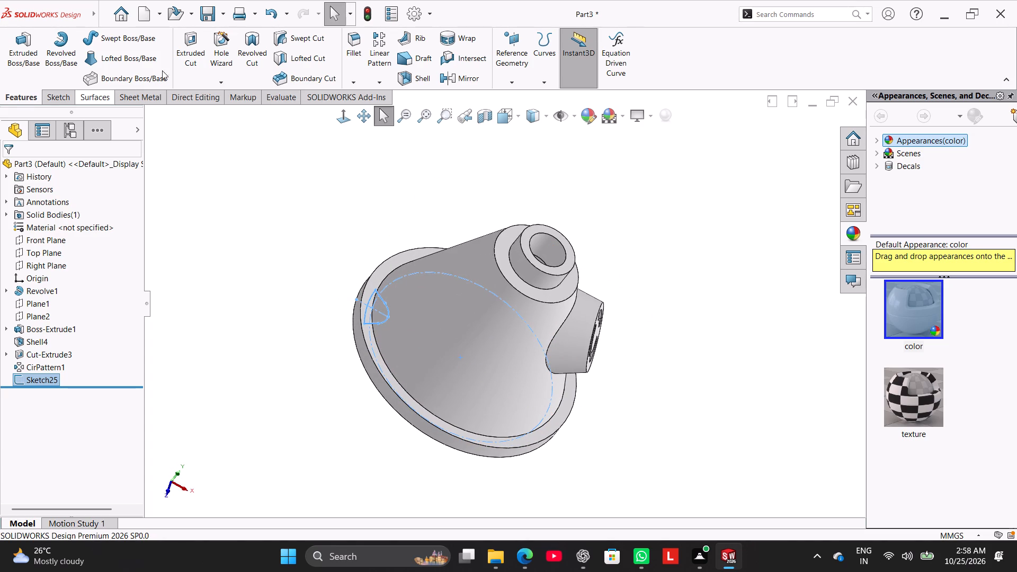
left_click(180, 55)
middle_click_drag(215, 251, 233, 217)
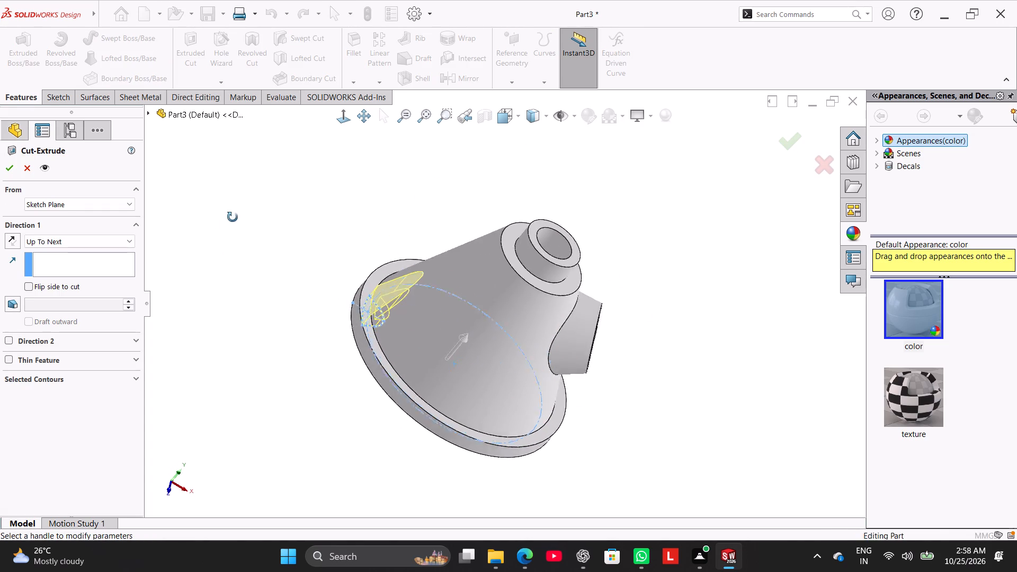
middle_click_drag(233, 217, 190, 165)
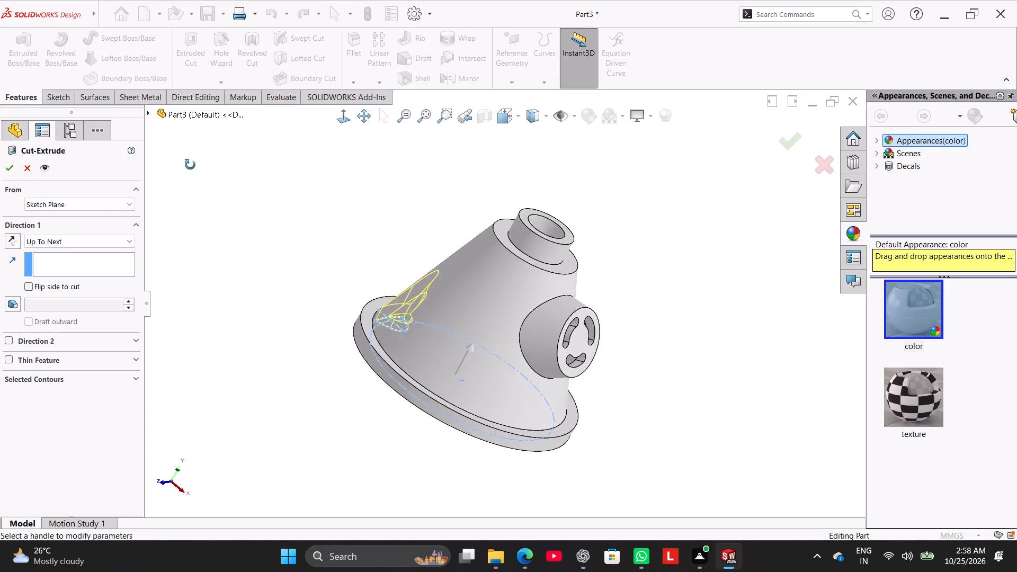
middle_click_drag(190, 165, 189, 267)
scroll(194, 237, "up", 1)
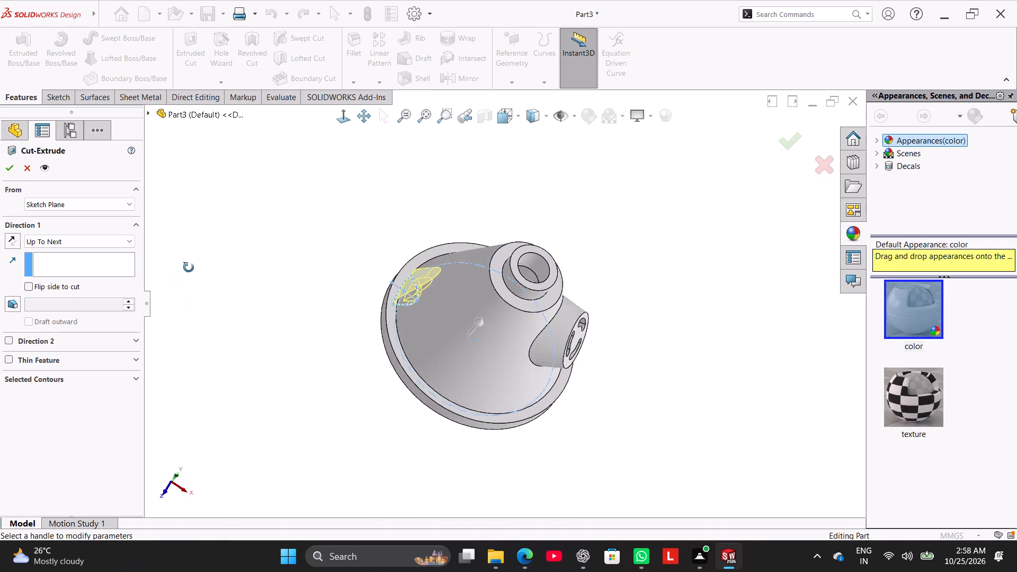
middle_click_drag(189, 267, 300, 130)
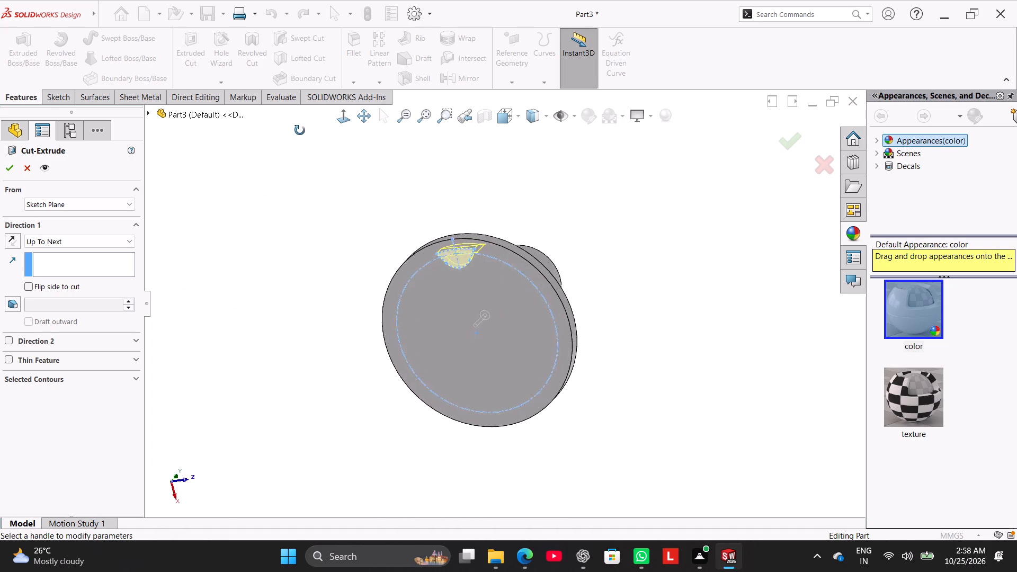
middle_click_drag(300, 130, 324, 88)
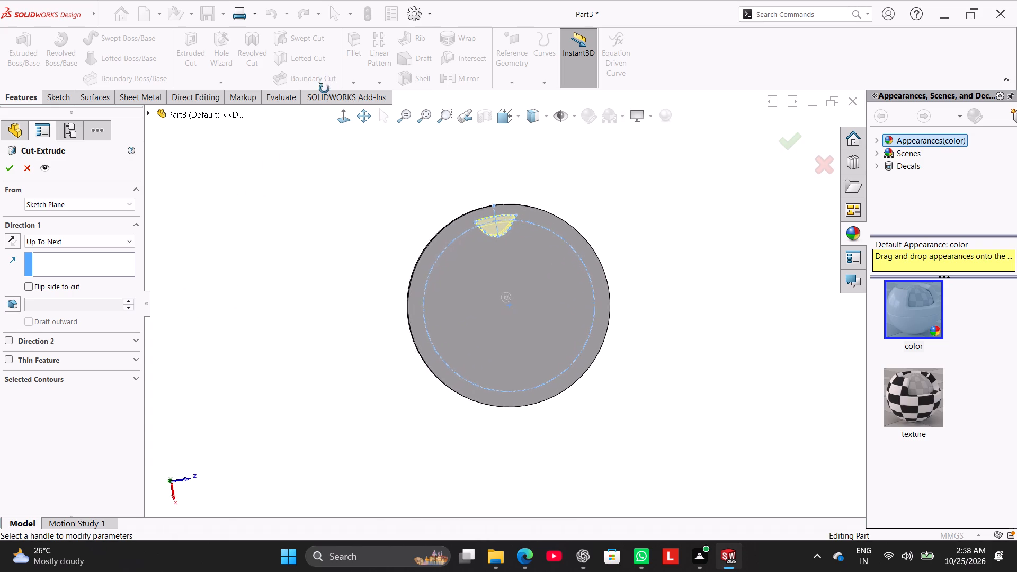
middle_click_drag(324, 88, 188, 246)
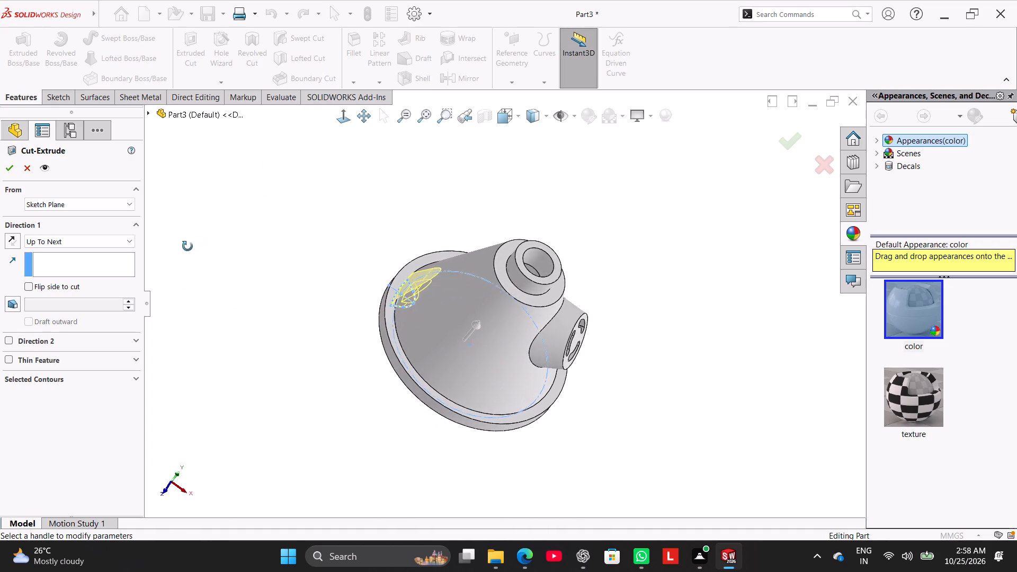
middle_click_drag(188, 246, 182, 244)
left_click(8, 166)
left_click(238, 231)
Edit the notch cut to start from the base flange's upper face and run Through All.
middle_click_drag(305, 257, 328, 245)
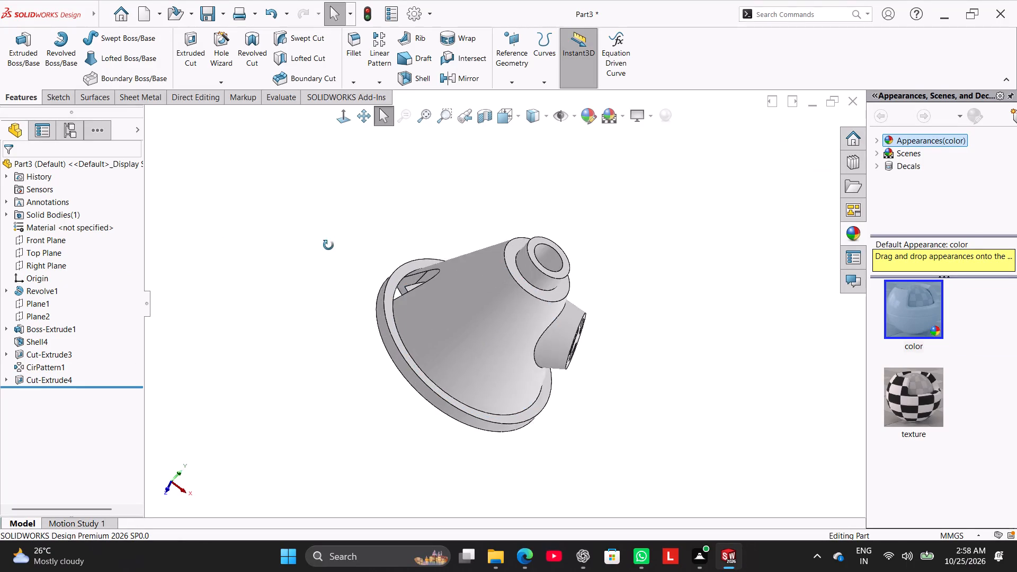
middle_click_drag(328, 245, 326, 300)
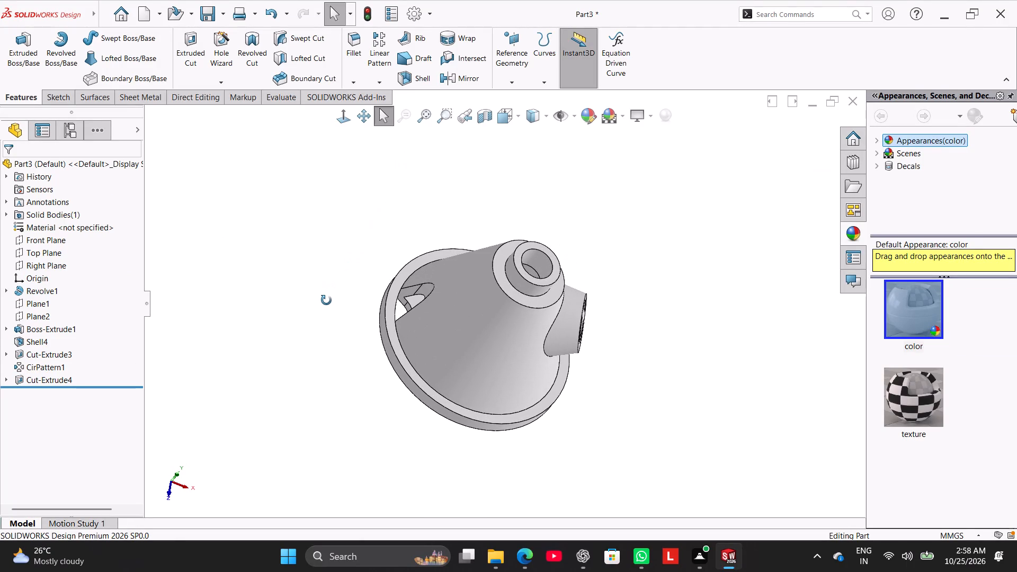
middle_click_drag(326, 300, 326, 301)
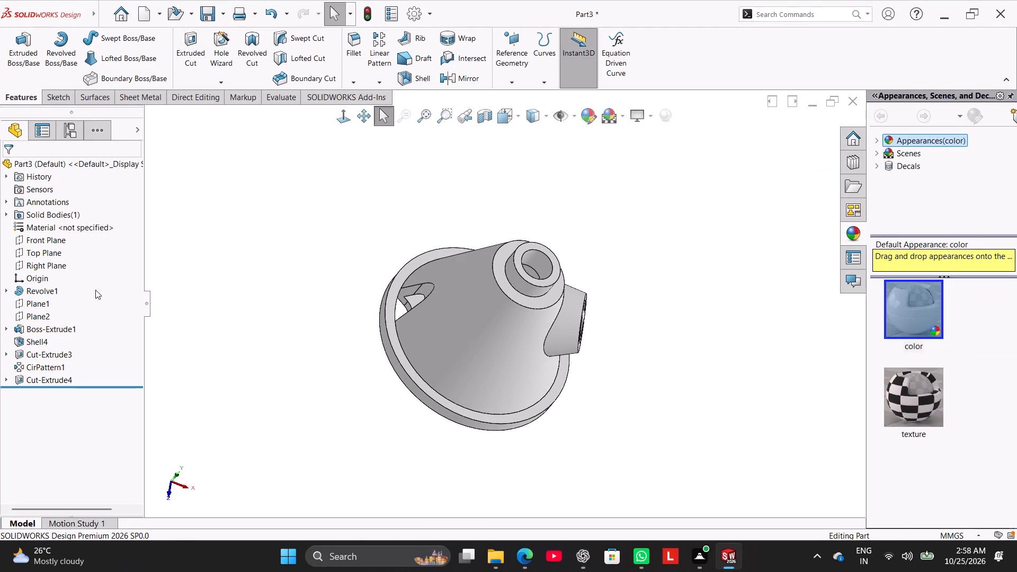
right_click(57, 378)
left_click(68, 311)
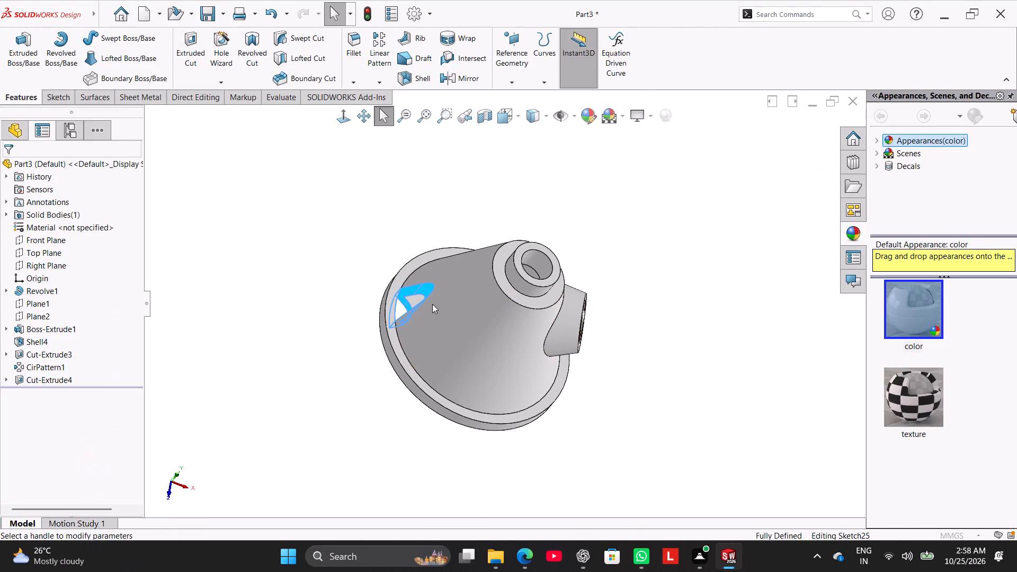
scroll(487, 295, "down", 4)
scroll(442, 306, "down", 2)
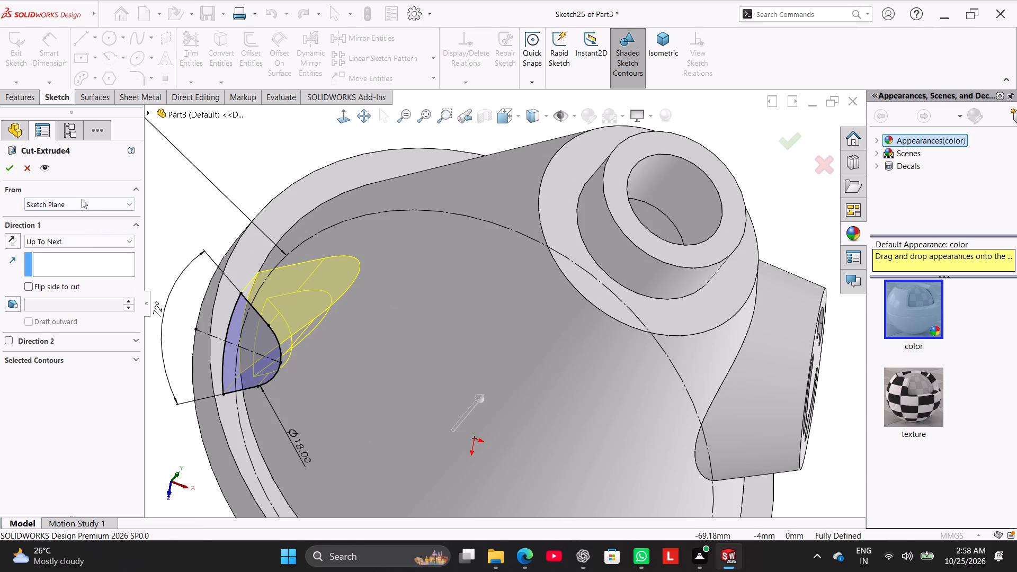
left_click(82, 200)
left_click(80, 224)
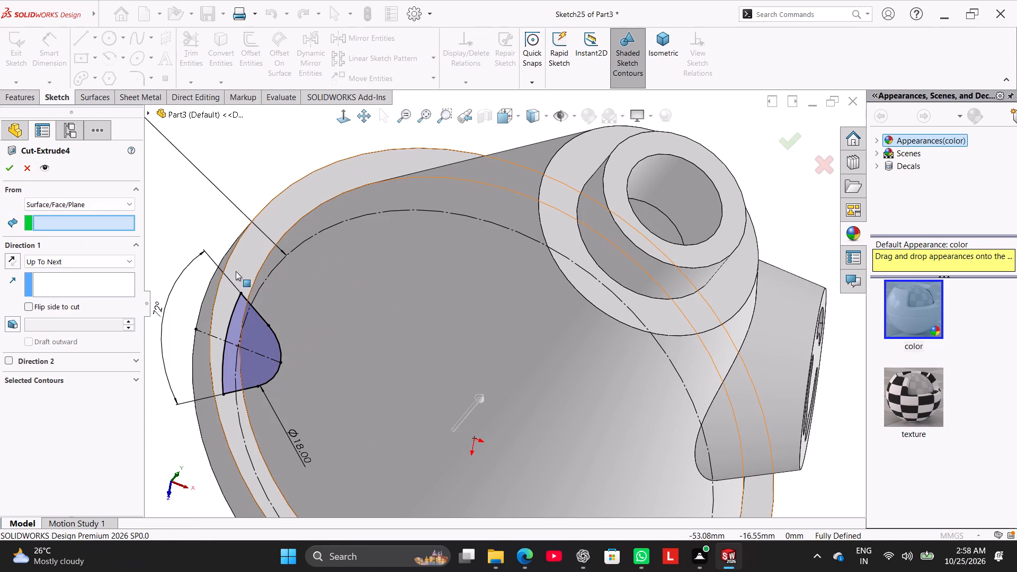
left_click(236, 271)
scroll(224, 320, "up", 2)
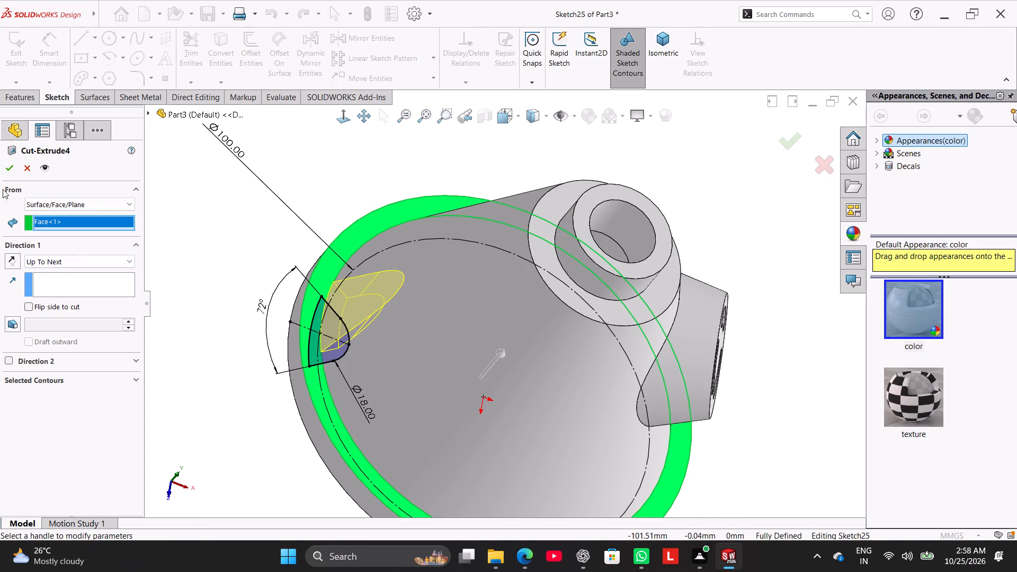
left_click(78, 262)
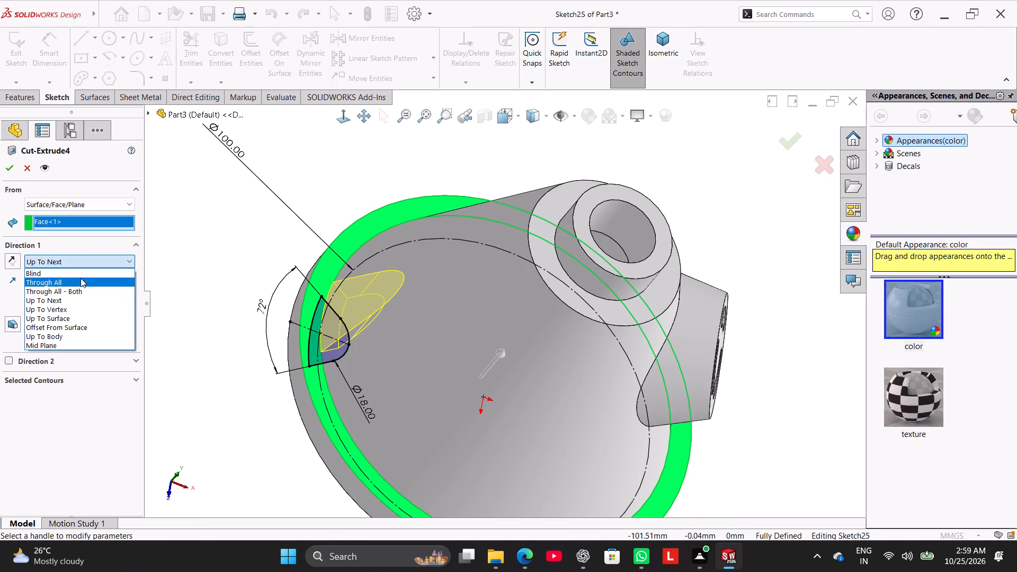
left_click(81, 280)
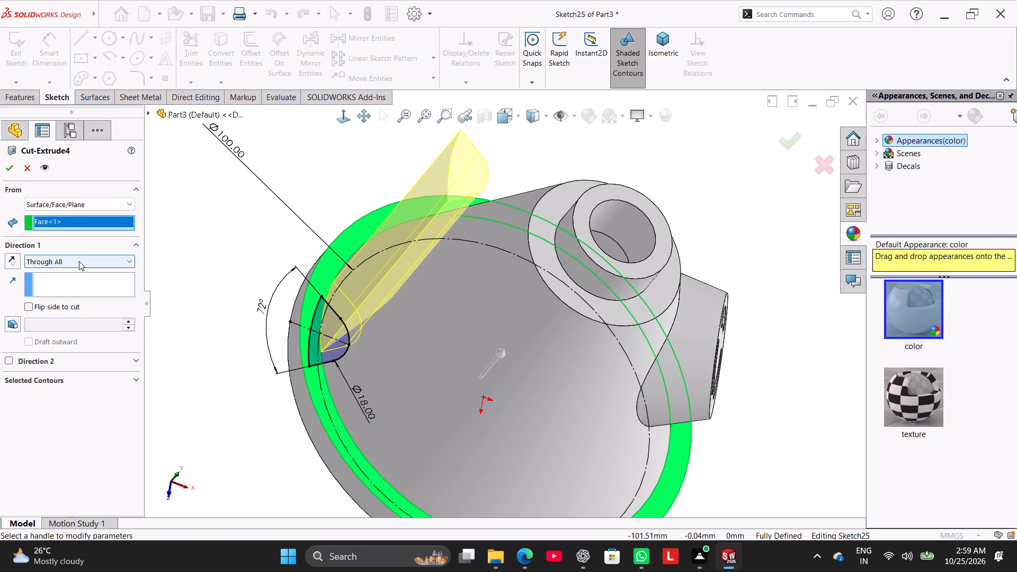
left_click(79, 261)
scroll(186, 275, "up", 2)
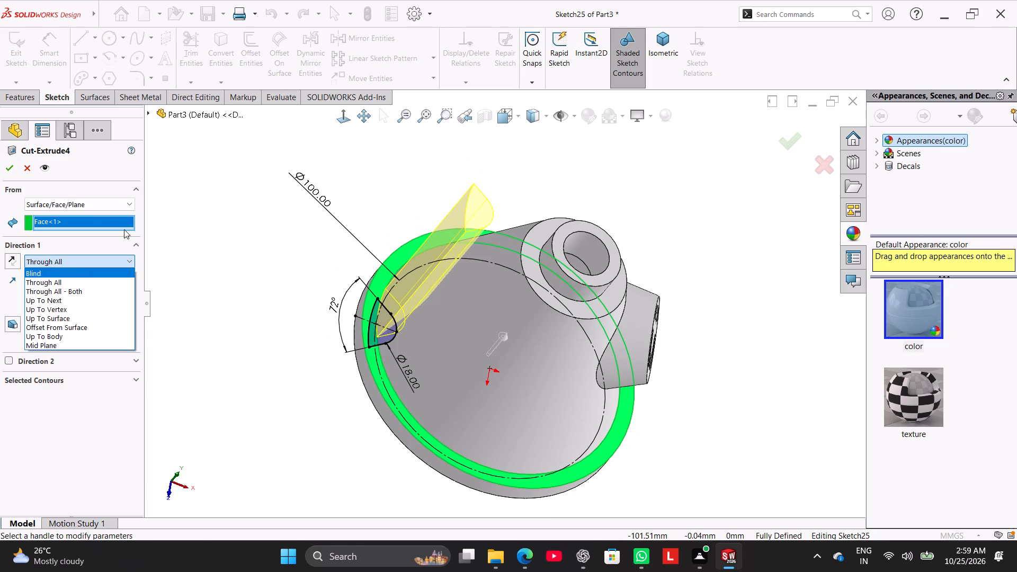
left_click(16, 168)
left_click(7, 168)
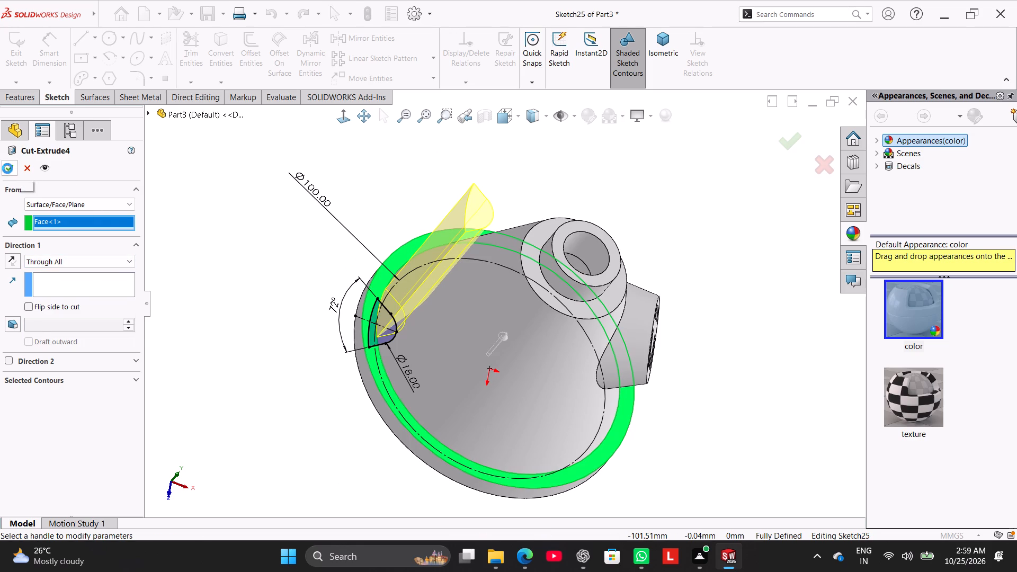
left_click(199, 234)
Examine the notch in the cone wall from several angles, including the isometric and top views.
middle_click_drag(249, 270, 304, 320)
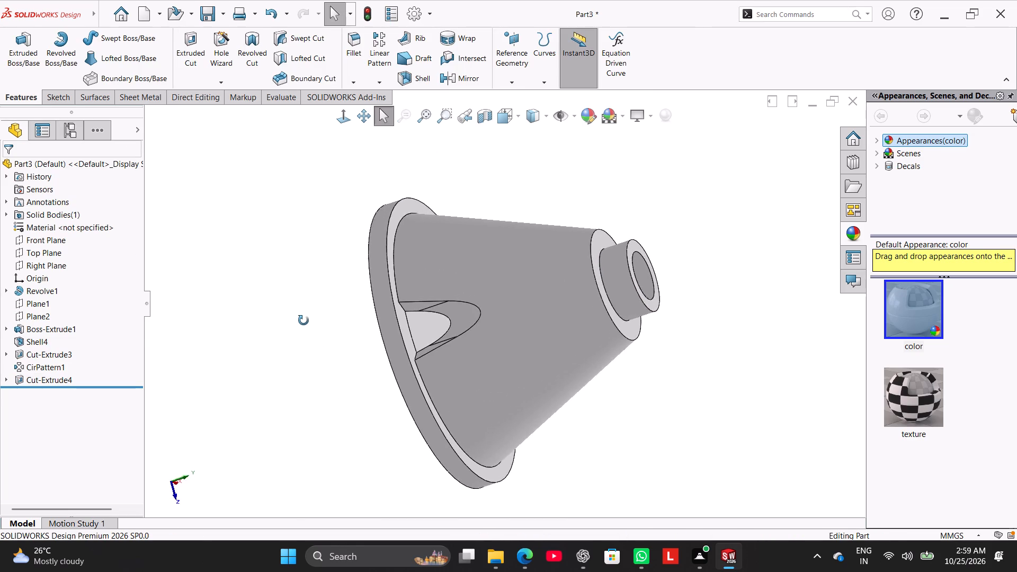
middle_click_drag(304, 320, 227, 268)
right_click_drag(239, 278, 317, 221)
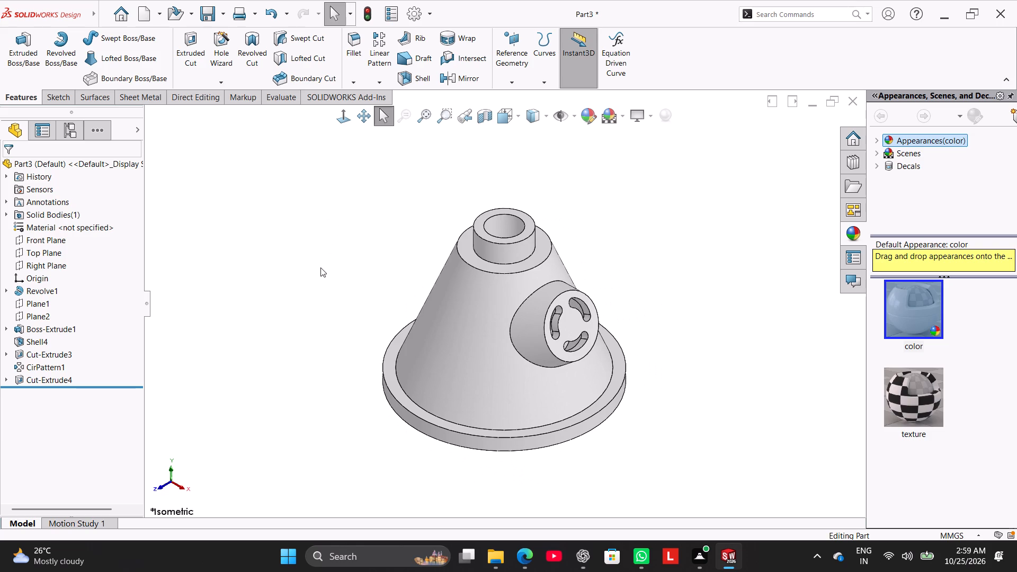
middle_click_drag(325, 275, 438, 380)
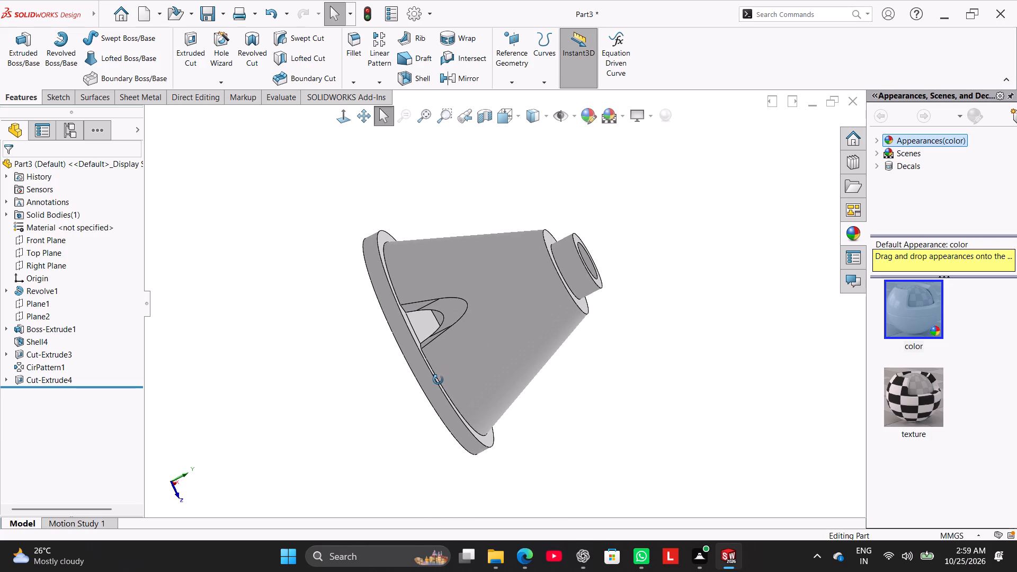
middle_click_drag(438, 380, 360, 292)
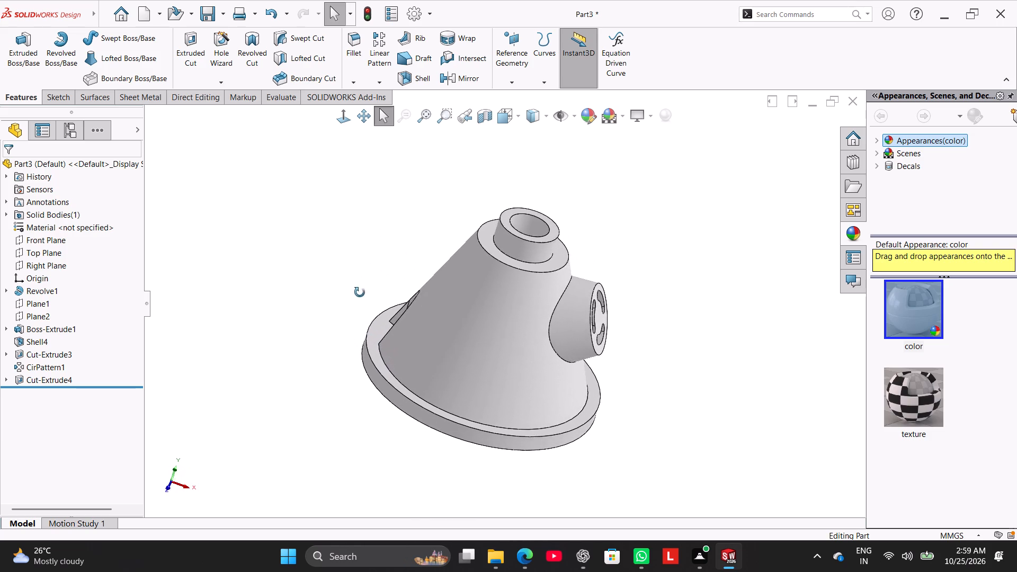
middle_click_drag(360, 292, 359, 290)
right_click_drag(337, 318, 389, 261)
middle_click_drag(373, 291, 388, 310)
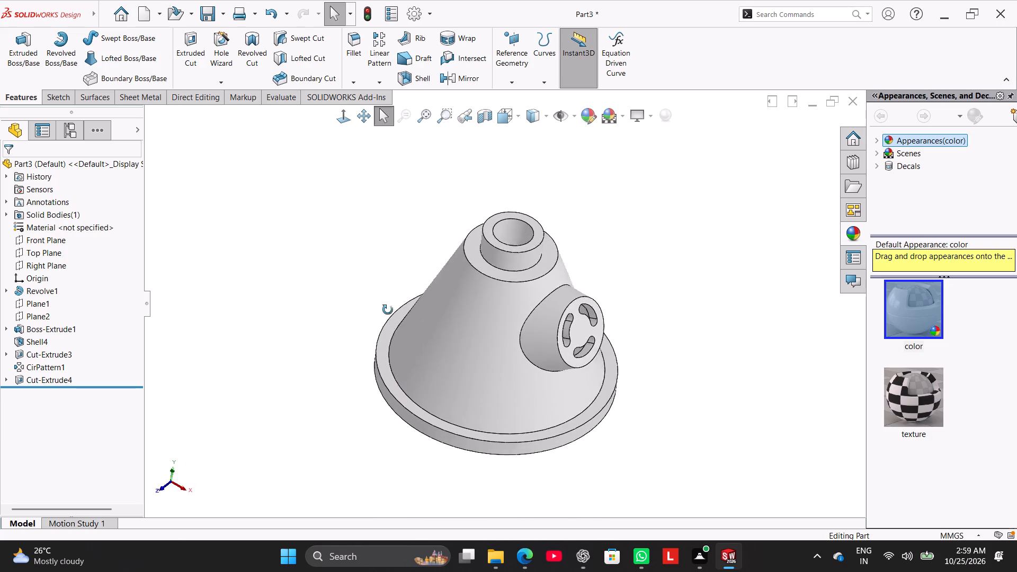
middle_click_drag(388, 310, 402, 348)
right_click_drag(273, 352, 324, 261)
right_click_drag(288, 337, 308, 240)
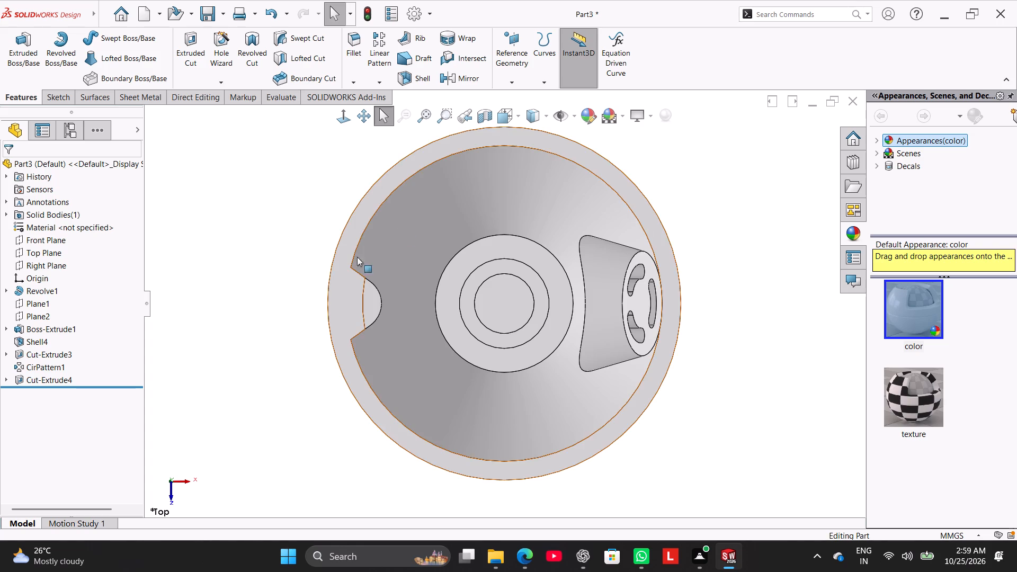
Inspect the notch and wall in a temporary section view through the Front Plane, viewed straight on, and close it without keeping it.
left_click(485, 109)
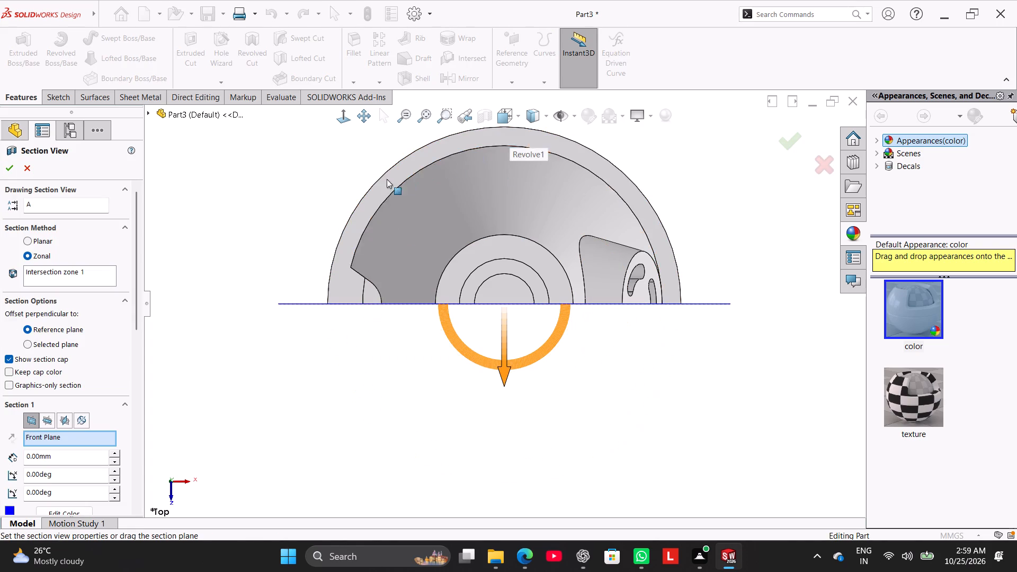
left_click(342, 119)
left_click(308, 227)
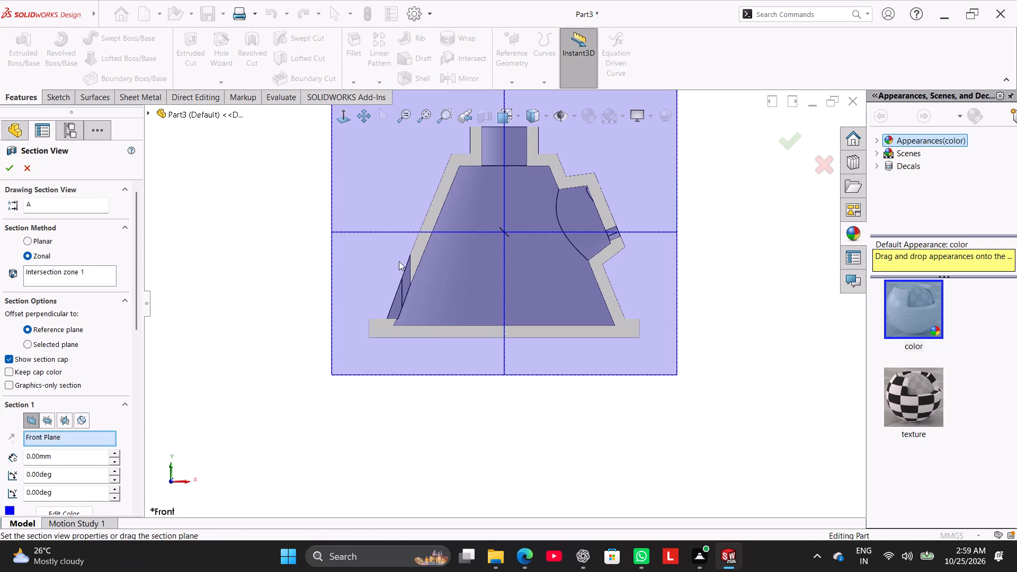
scroll(439, 276, "down", 4)
middle_click_drag(442, 279, 474, 296)
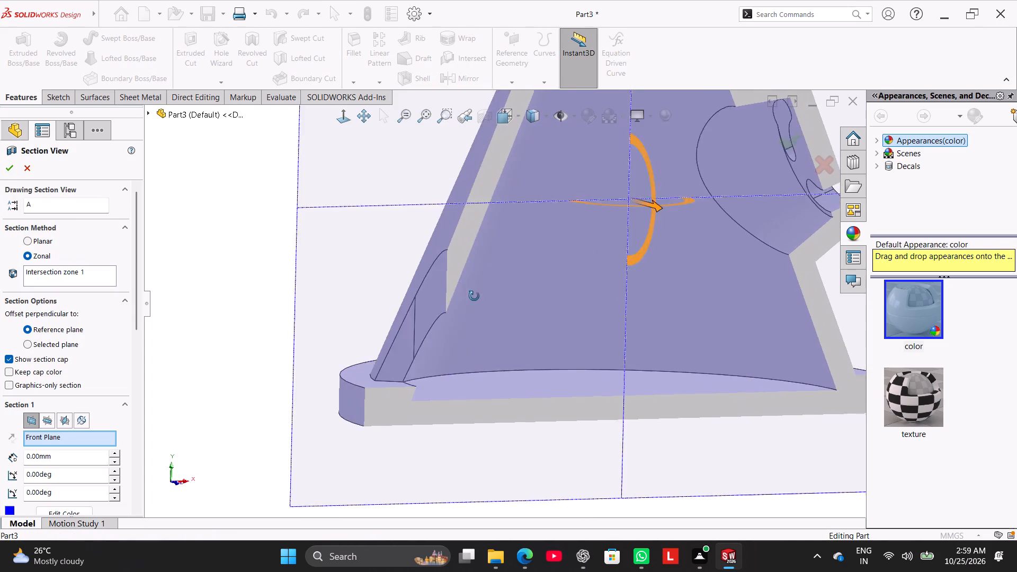
middle_click_drag(474, 296, 443, 269)
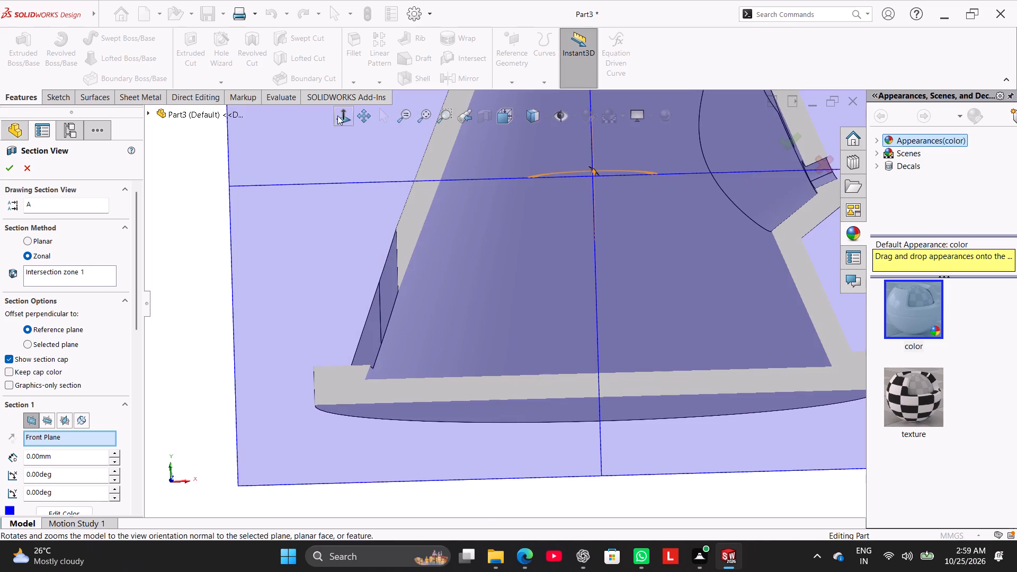
left_click(337, 115)
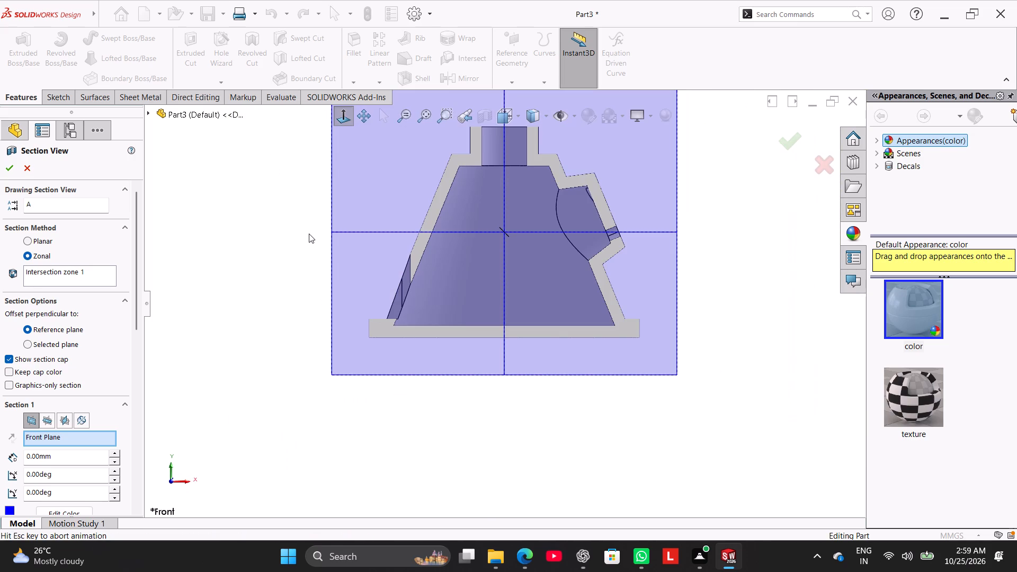
left_click(26, 165)
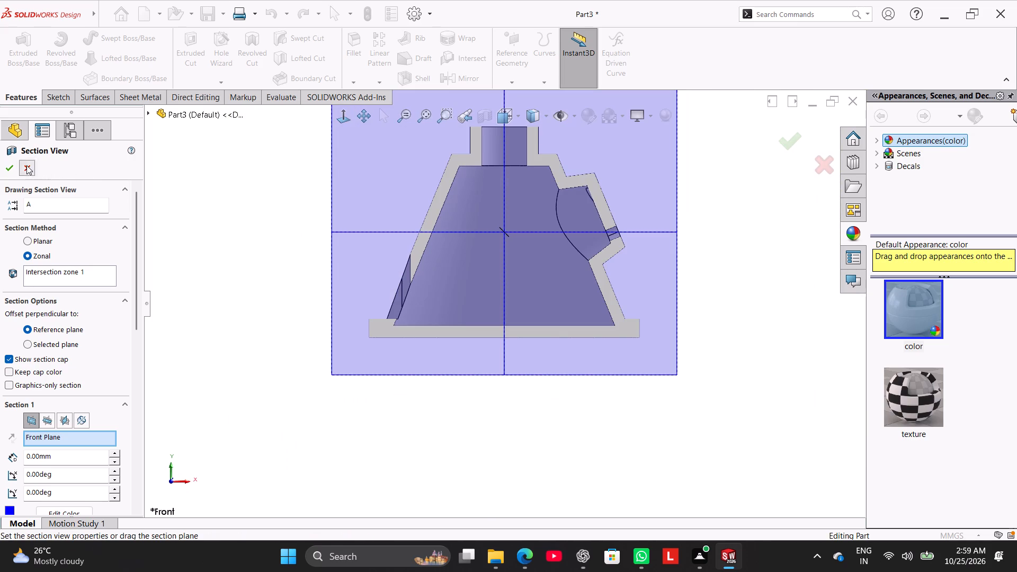
left_click(264, 215)
Start a Hole Wizard legacy hole and choose the Counterbored shape for it.
middle_click_drag(275, 242, 298, 381)
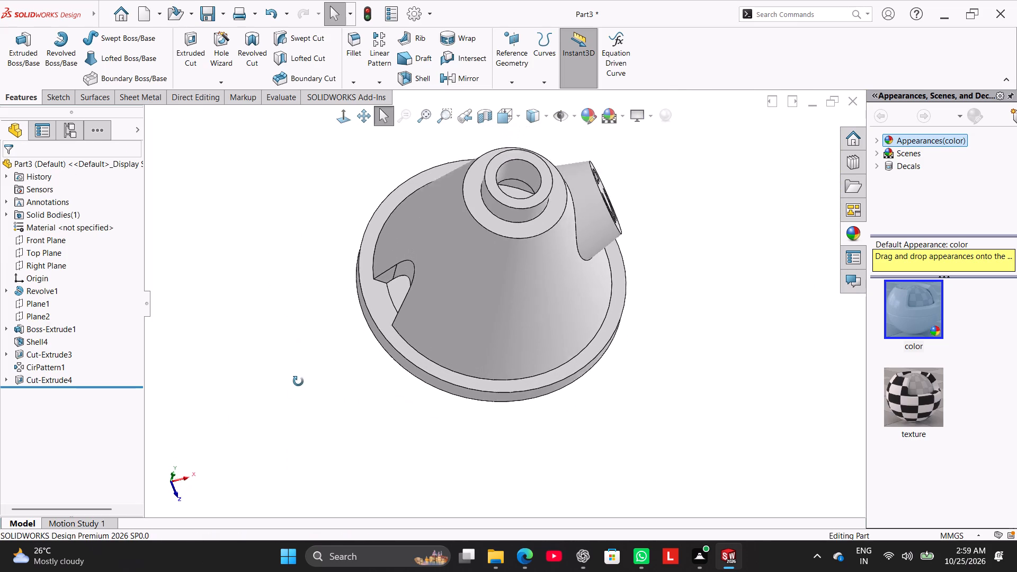
middle_click_drag(298, 381, 297, 389)
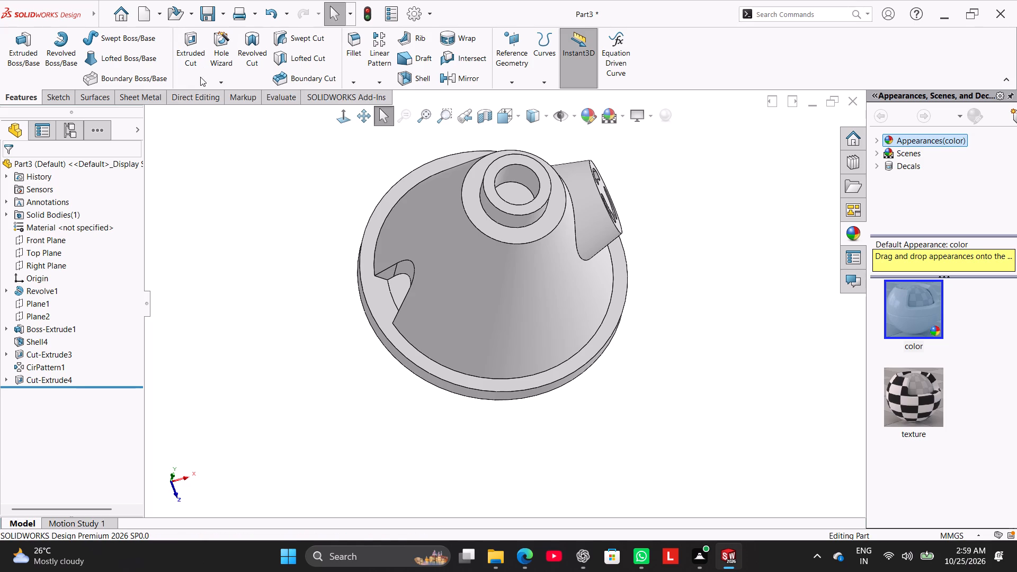
left_click(219, 49)
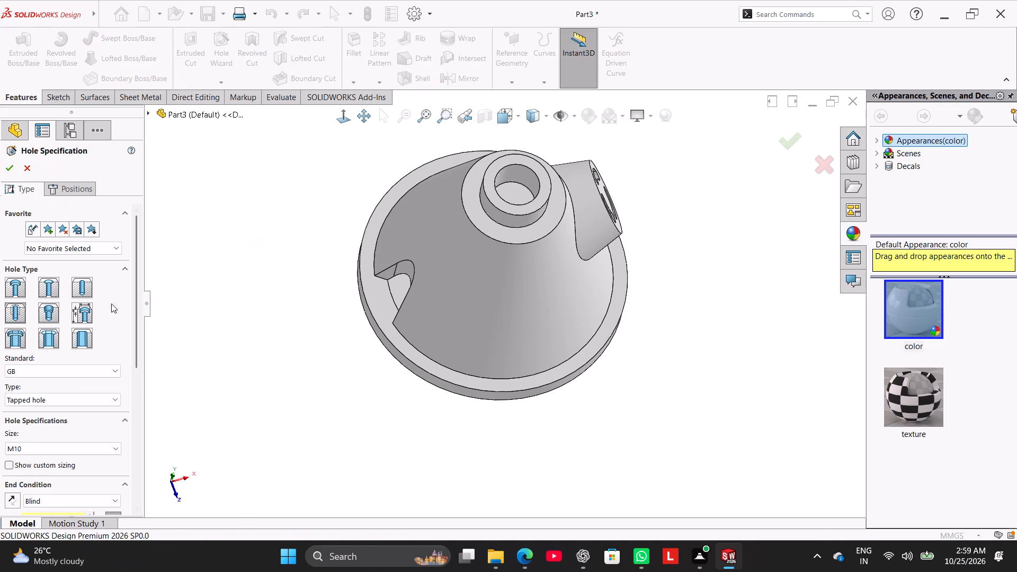
left_click(81, 312)
left_click_drag(137, 298, 138, 371)
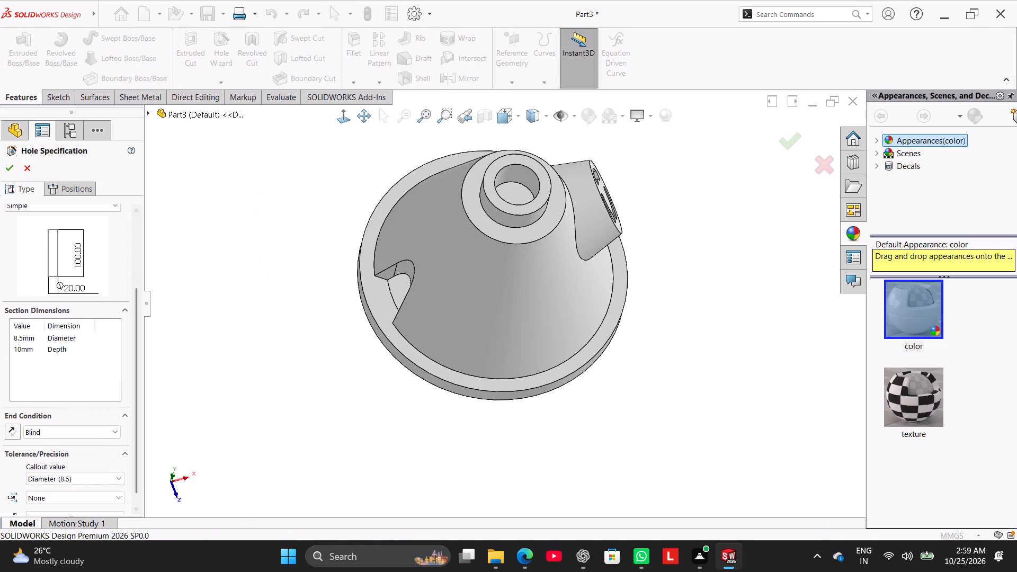
left_click(97, 208)
left_click(93, 279)
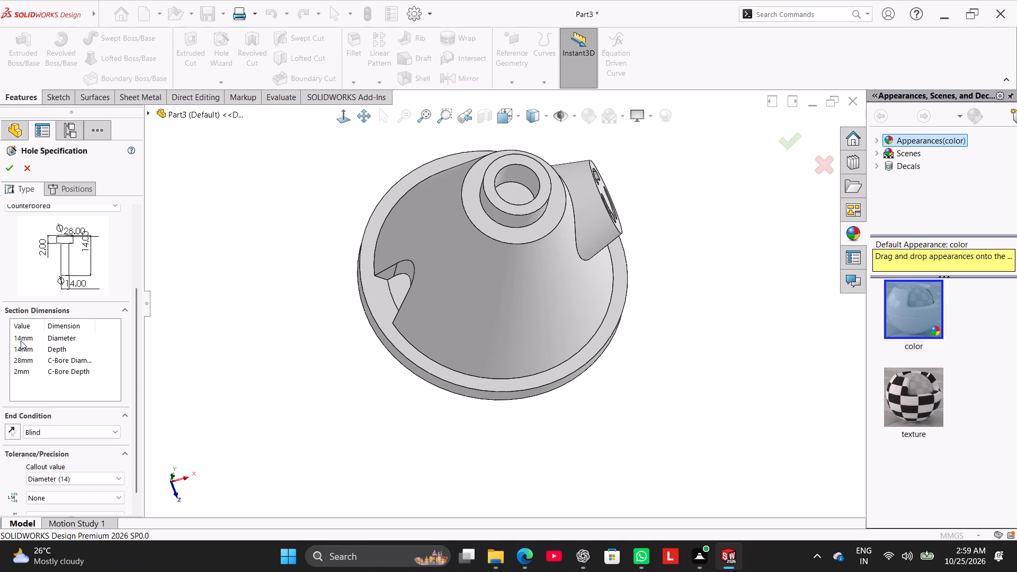
Set the hole's section dimensions: counterbore diameter 15 mm, counterbore depth 3 mm, hole depth 8 mm and hole diameter 7 mm.
double_click(30, 362)
type("15")
key("Return")
double_click(30, 372)
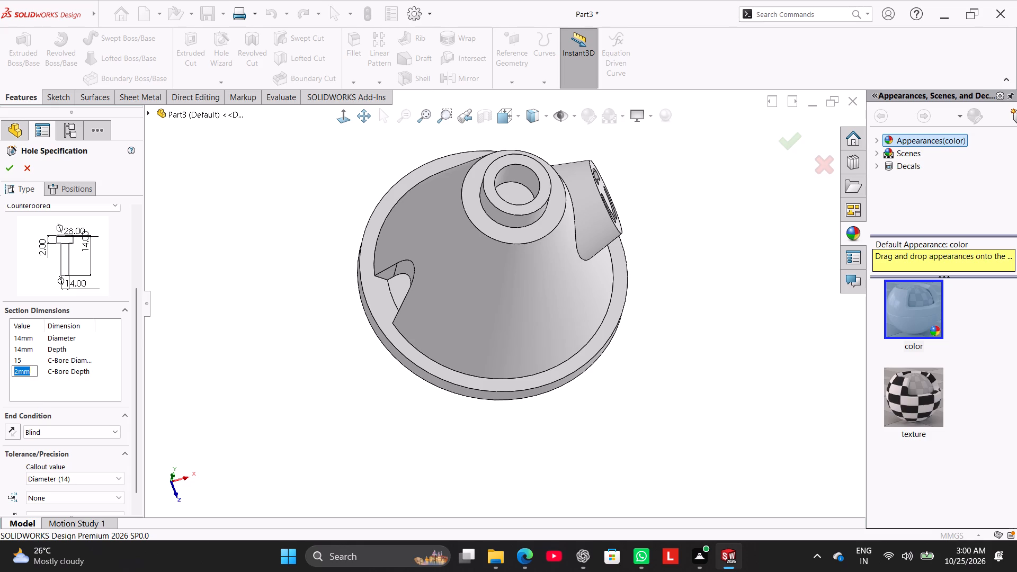
key("3")
key("Return")
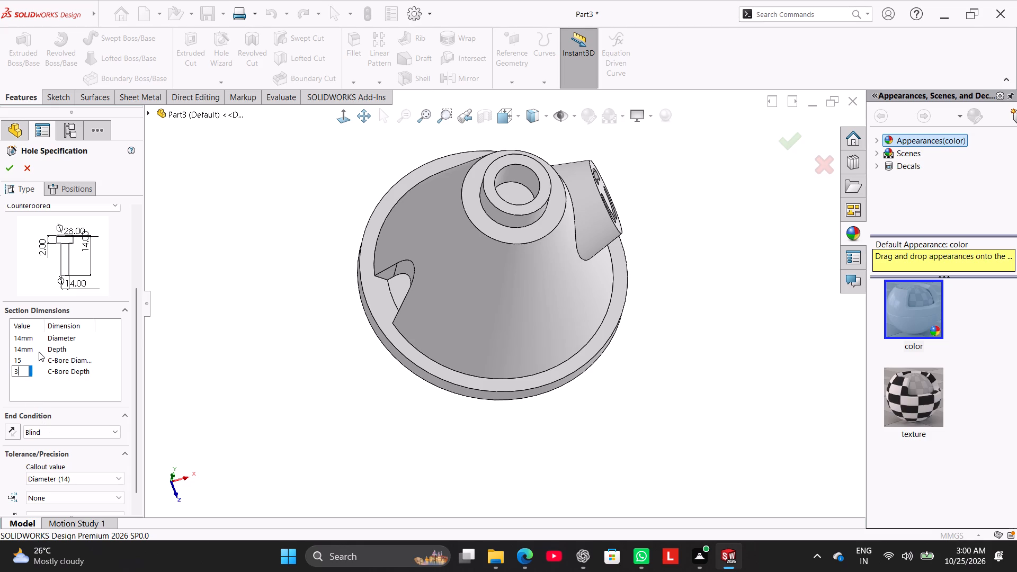
double_click(31, 350)
key("8")
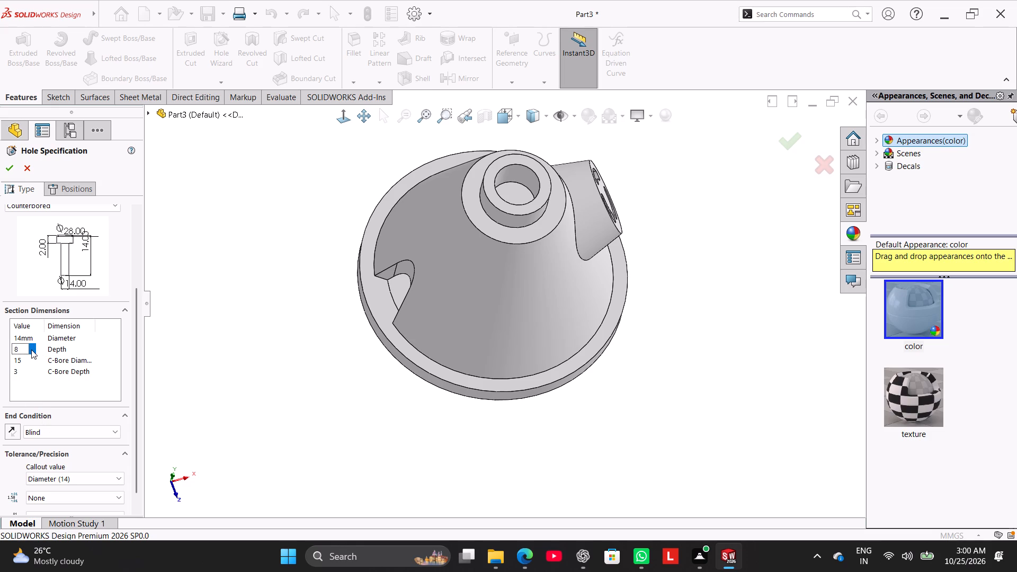
key("Return")
double_click(28, 338)
key("7")
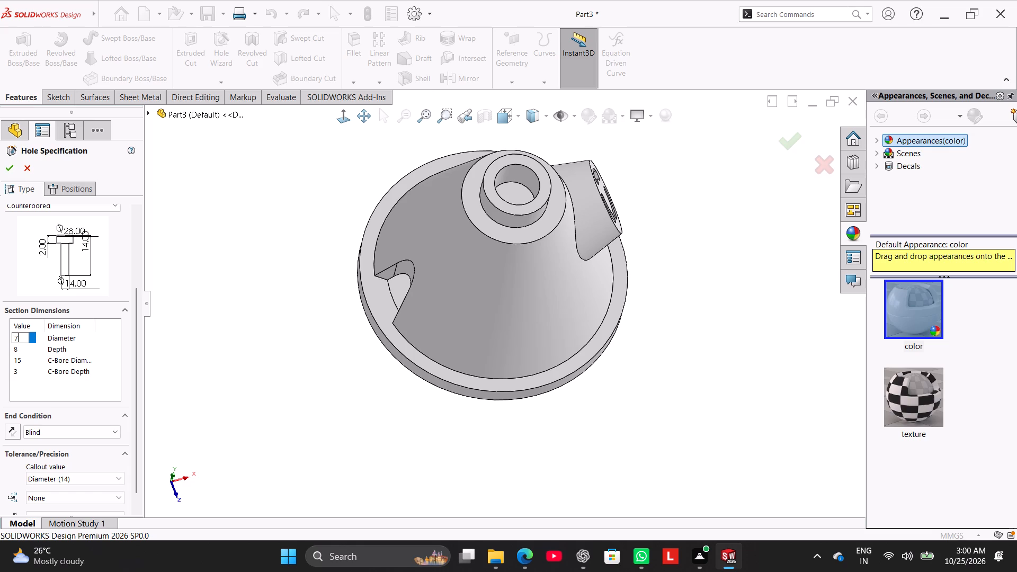
key("Return")
Place the hole on the base flange's upper face at the centre of the notch's rounded arc, using hidden-lines-visible display.
left_click(73, 194)
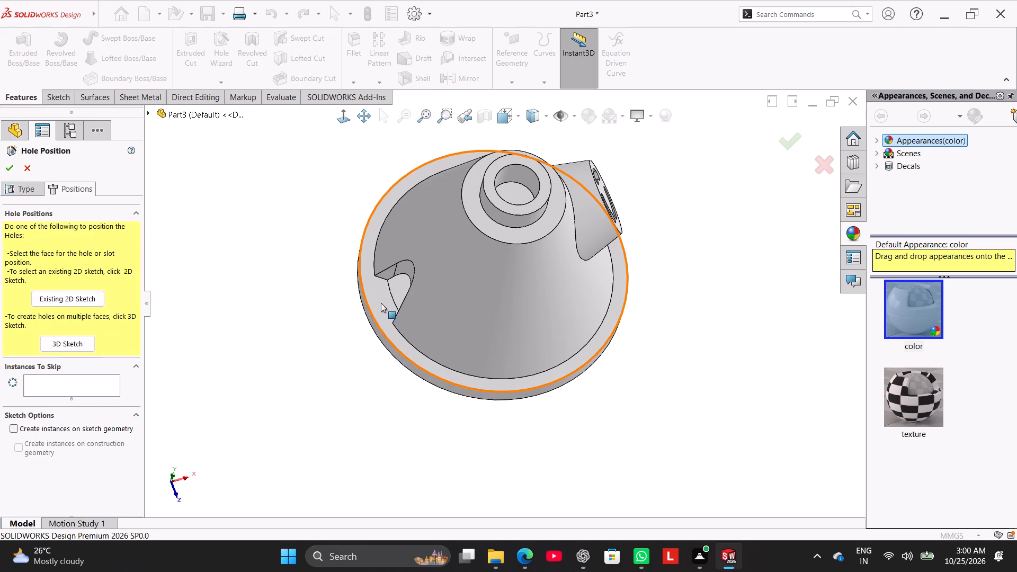
left_click(379, 299)
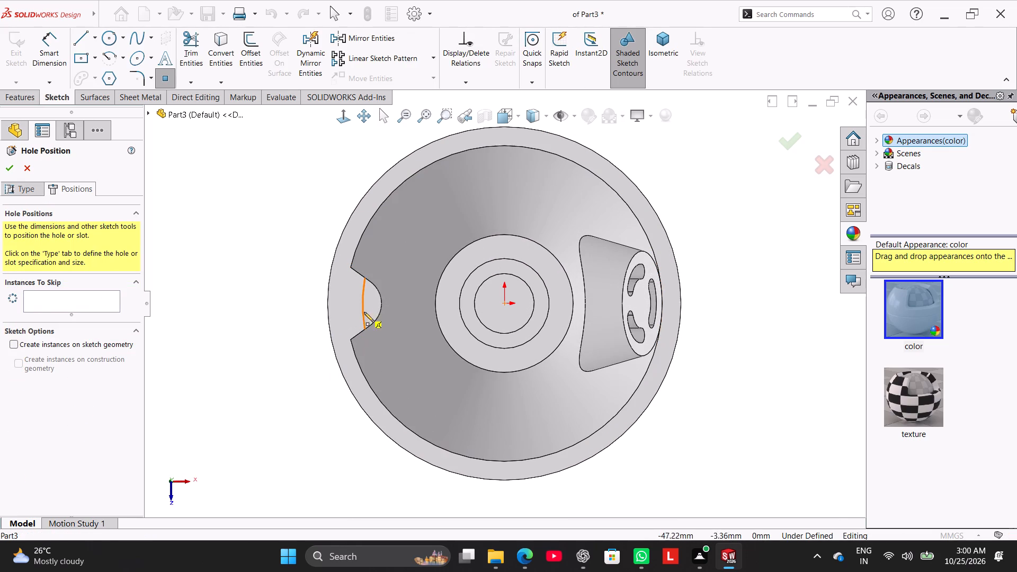
left_click(545, 119)
left_click(534, 205)
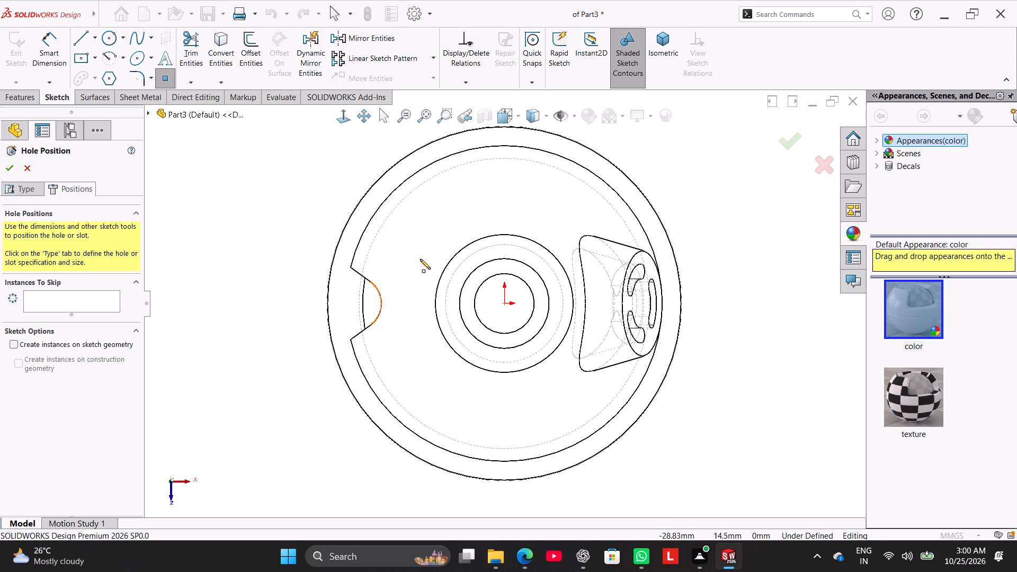
scroll(416, 259, "down", 3)
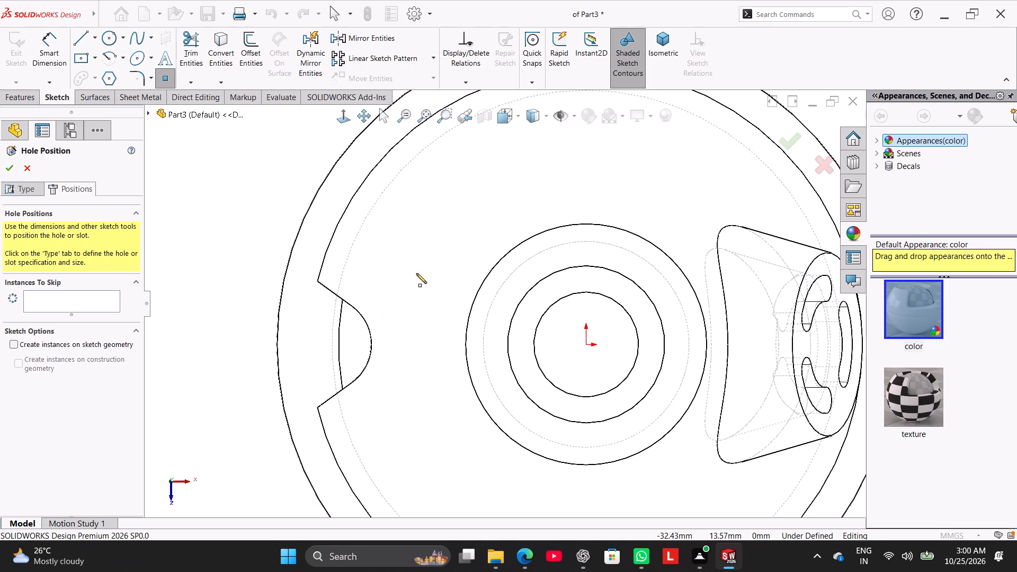
scroll(416, 273, "up", 2)
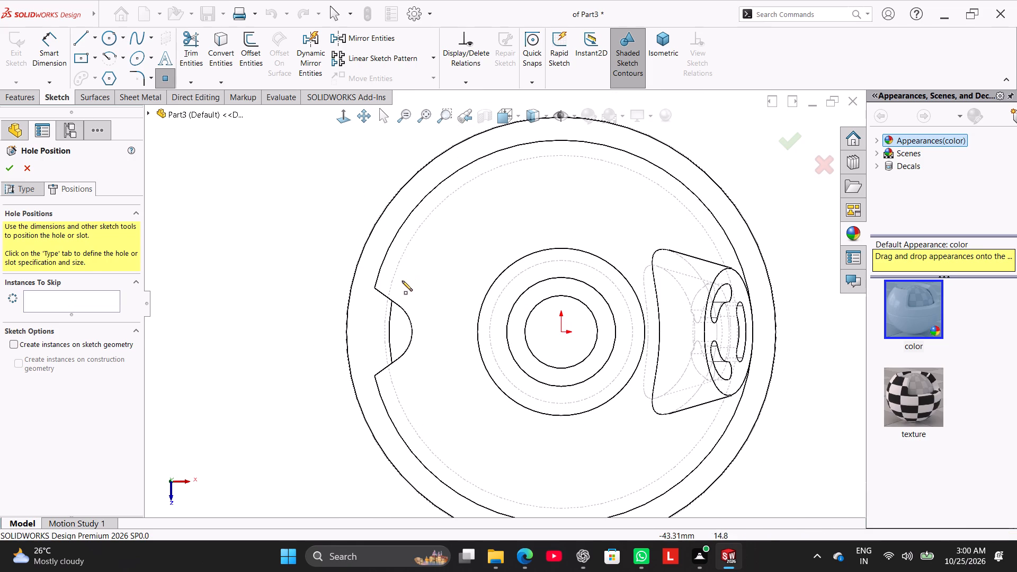
left_click(378, 330)
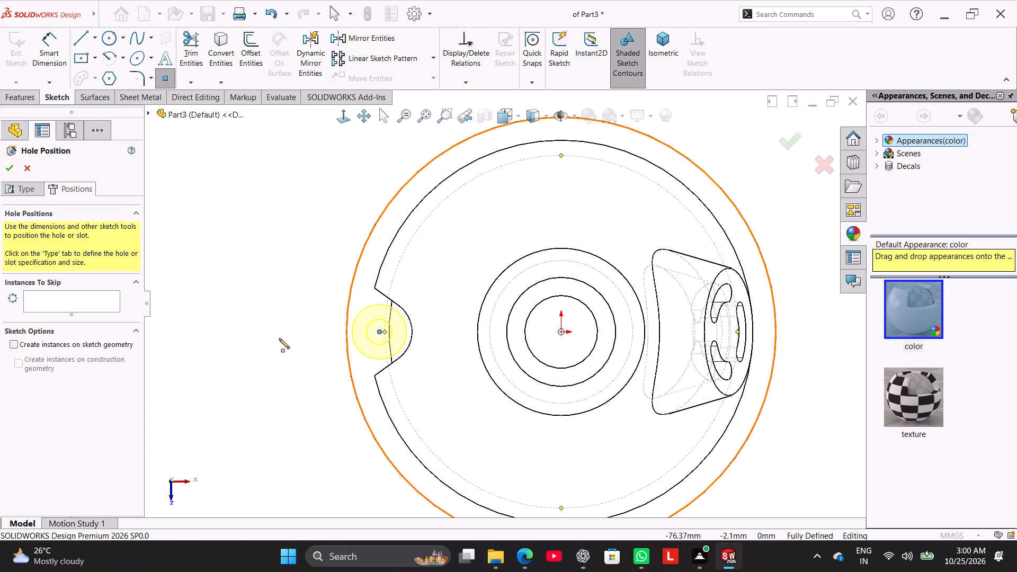
right_click(229, 280)
left_click(248, 291)
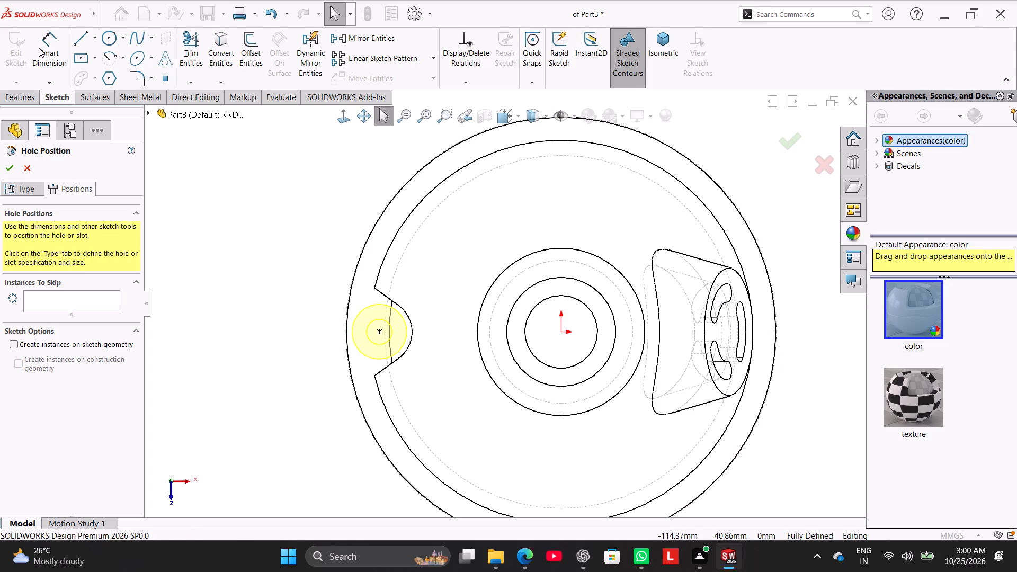
Check the distance between the hole's centre point and the origin with a trial dimension, without keeping it.
left_click(42, 50)
left_click(377, 331)
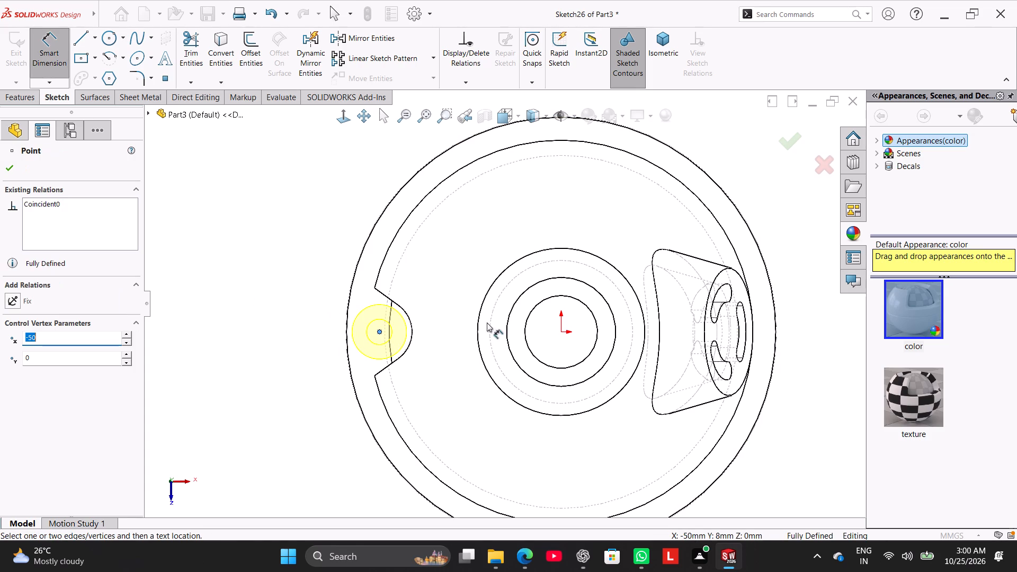
left_click(561, 332)
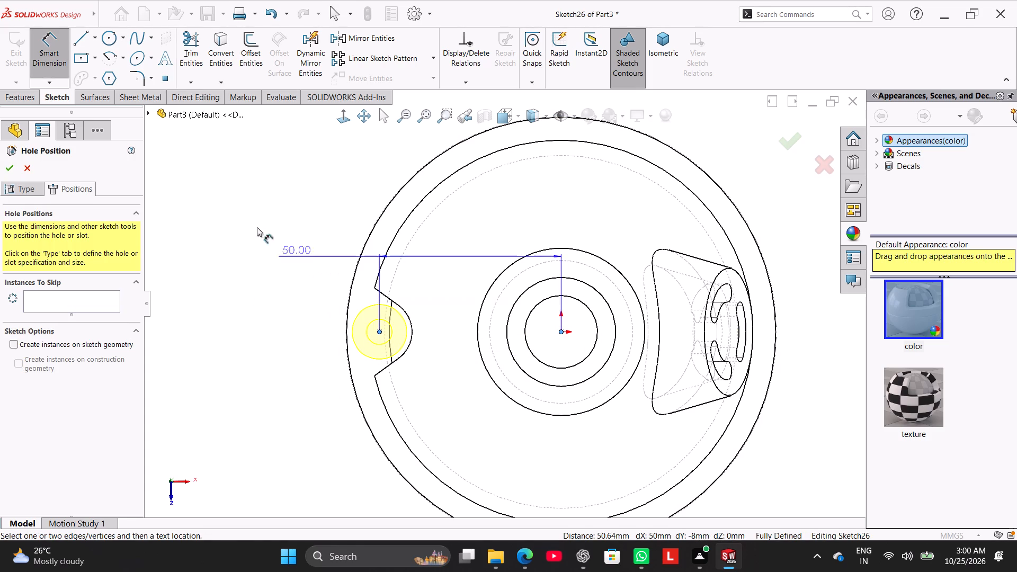
left_click(52, 61)
left_click(220, 234)
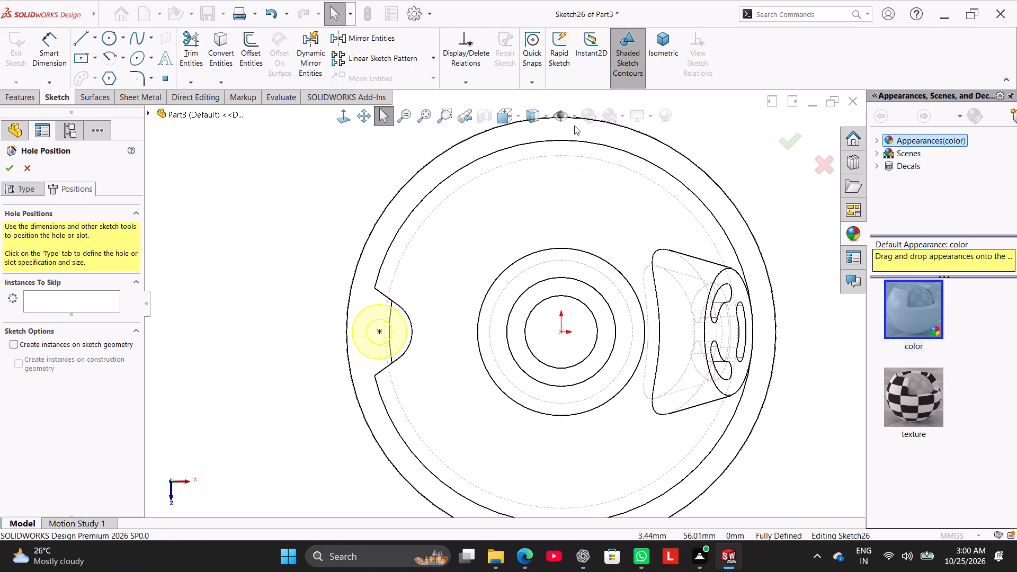
Restore the shaded-with-edges display and finish the counterbored hole in the base flange.
left_click(549, 114)
left_click(538, 139)
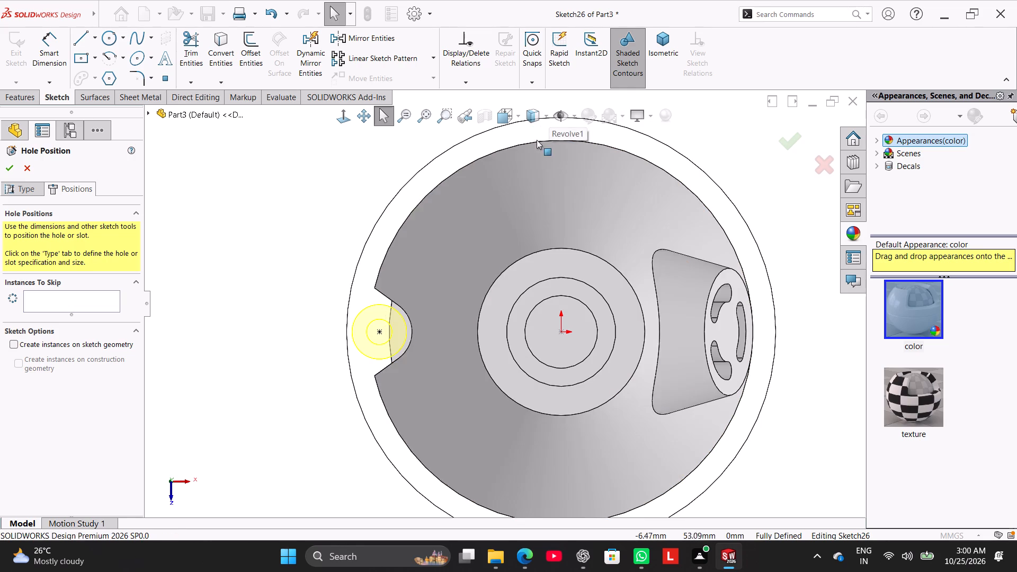
left_click(5, 165)
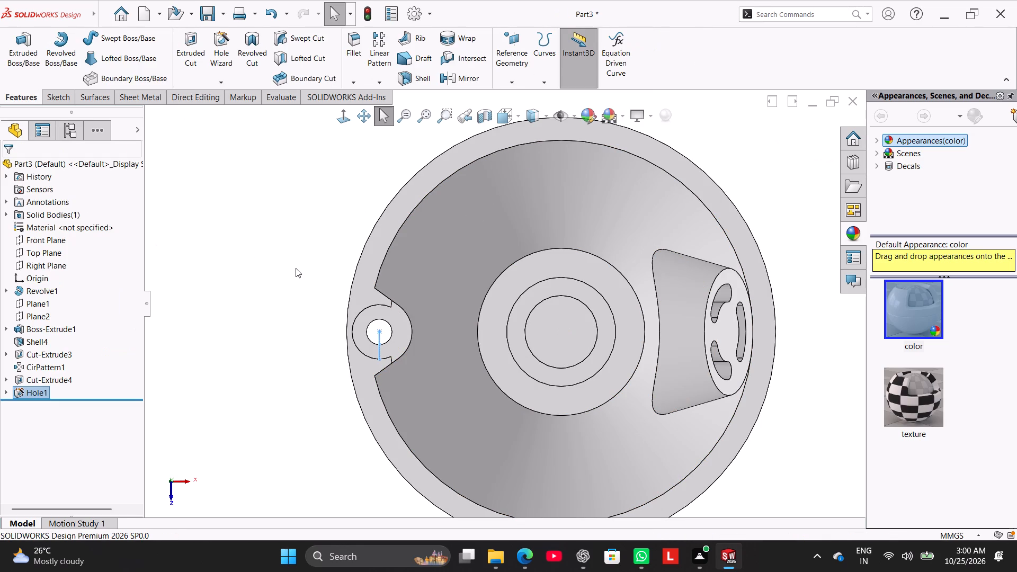
left_click(296, 268)
Examine the counterbored hole and the surrounding notch from above, from the side and from underneath the base.
middle_click_drag(290, 329, 334, 235)
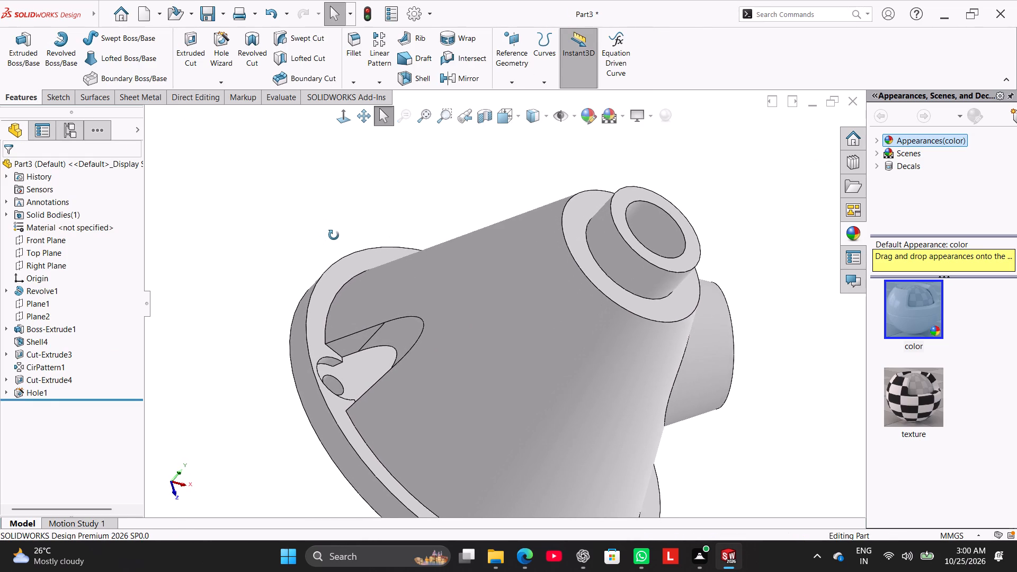
middle_click_drag(334, 235, 335, 237)
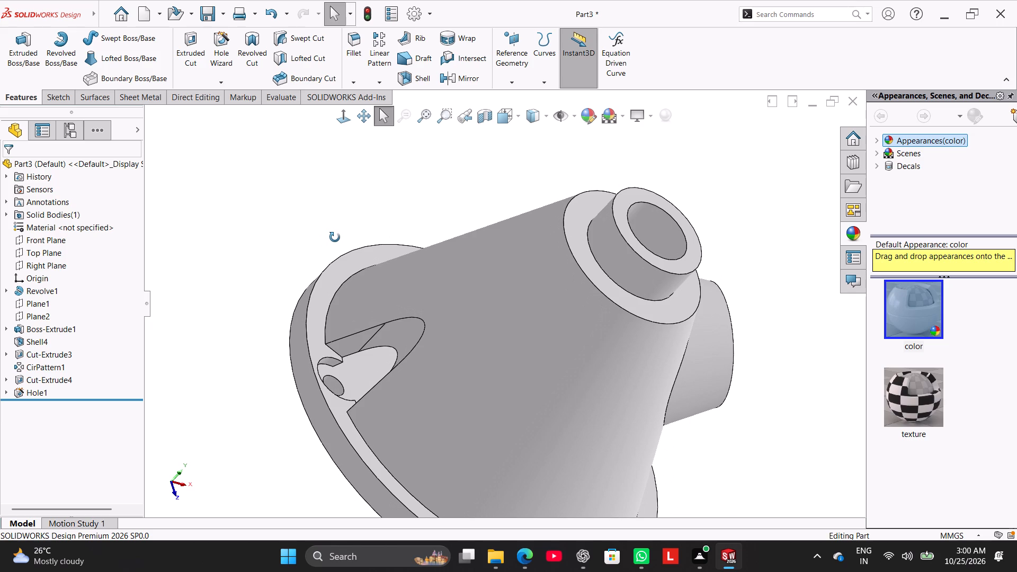
middle_click_drag(335, 237, 313, 312)
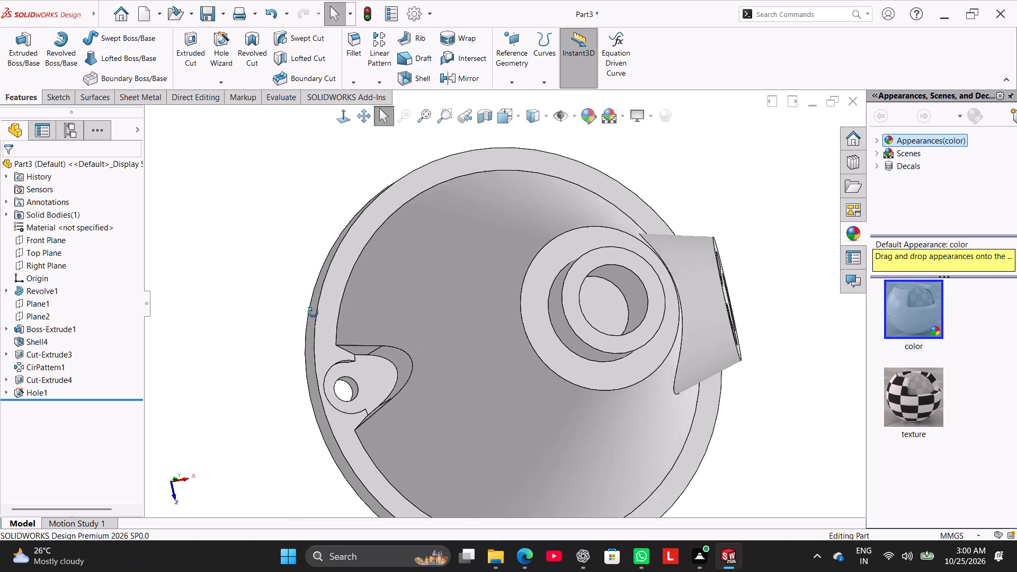
middle_click_drag(313, 312, 365, 259)
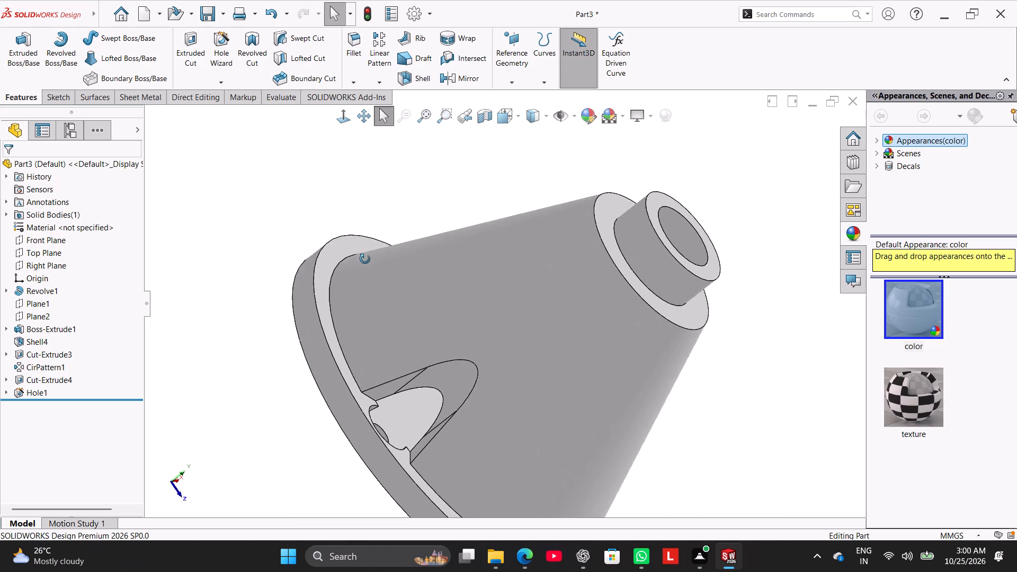
middle_click_drag(365, 259, 453, 213)
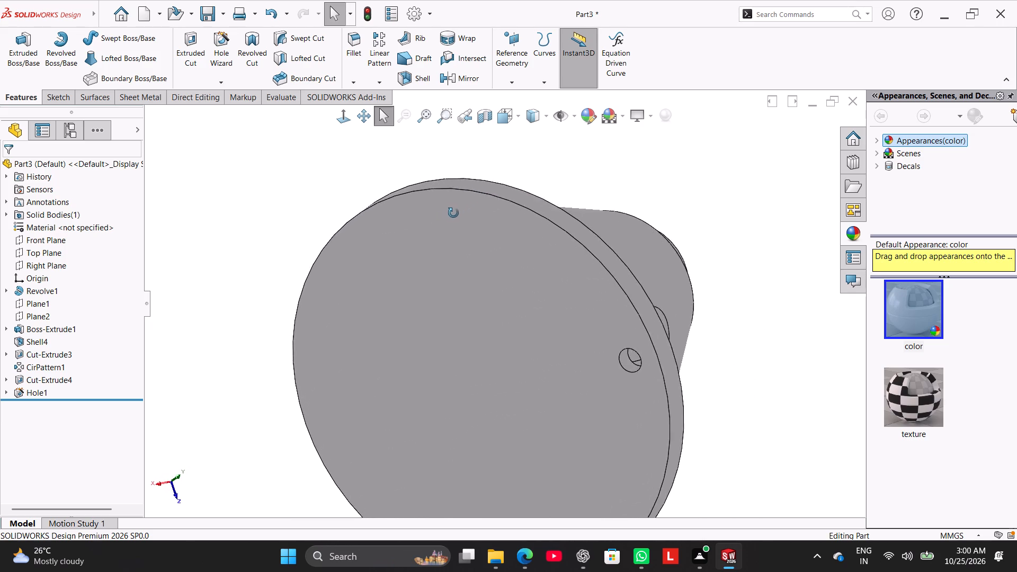
middle_click_drag(453, 213, 310, 305)
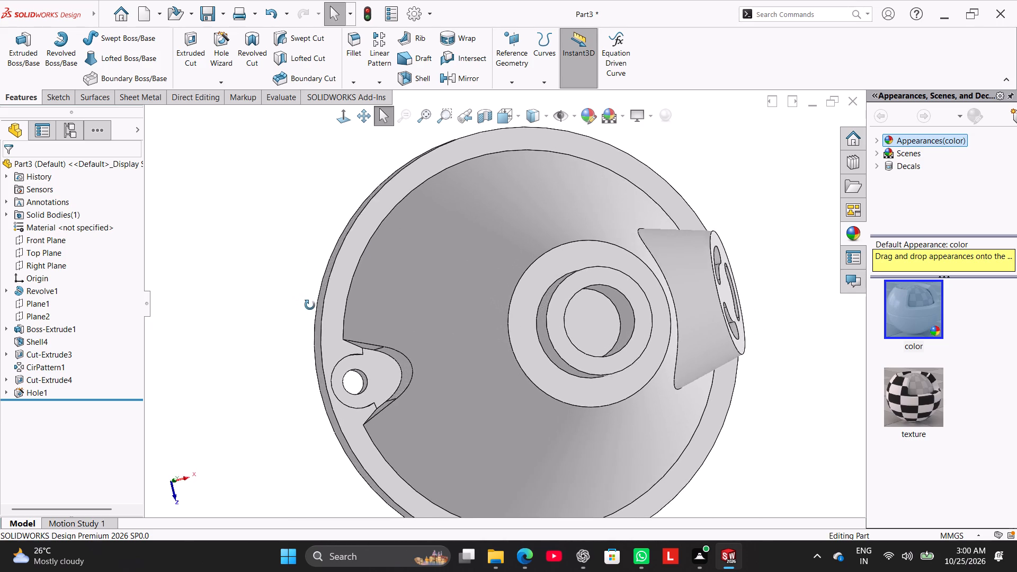
middle_click_drag(310, 305, 305, 253)
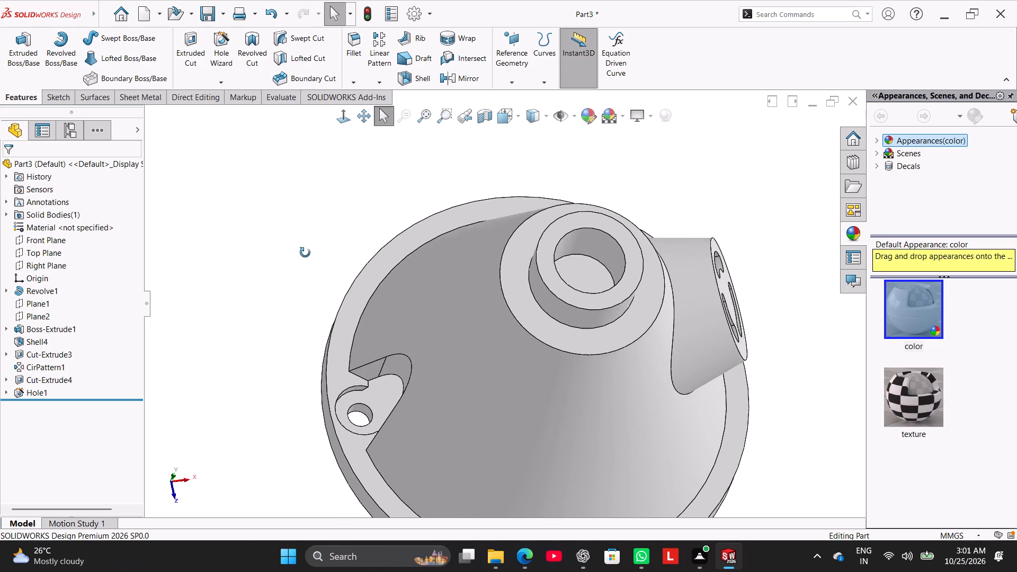
middle_click_drag(305, 253, 301, 222)
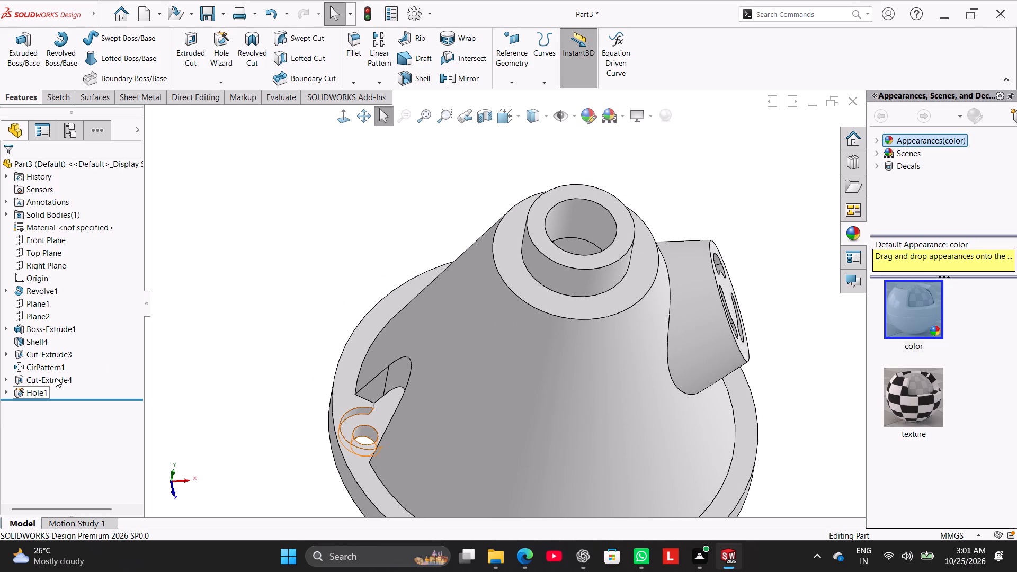
Edit the wall notch cut so its end condition is Up To Next instead of running through everything.
right_click(57, 377)
left_click(72, 310)
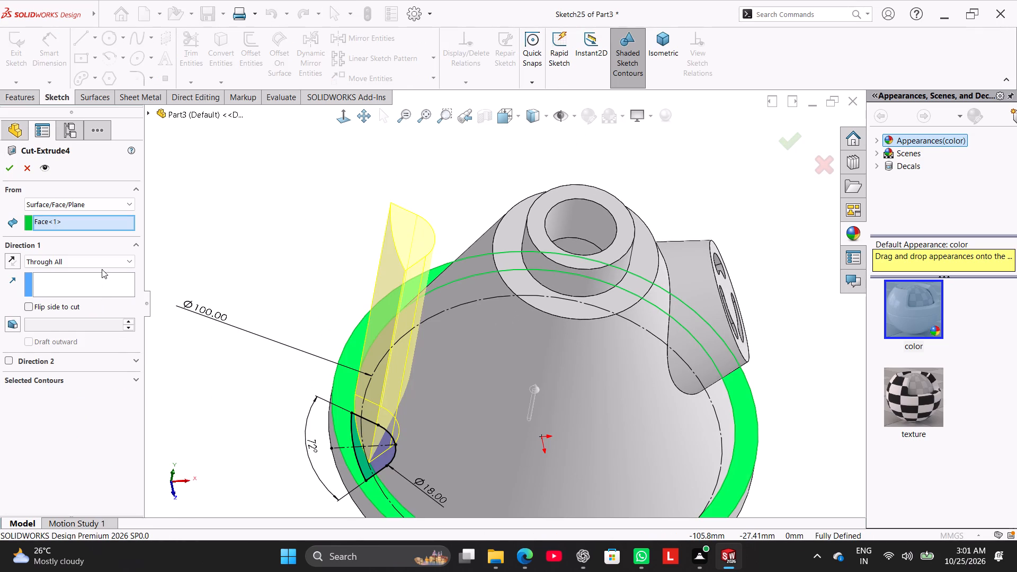
left_click(102, 262)
left_click(90, 305)
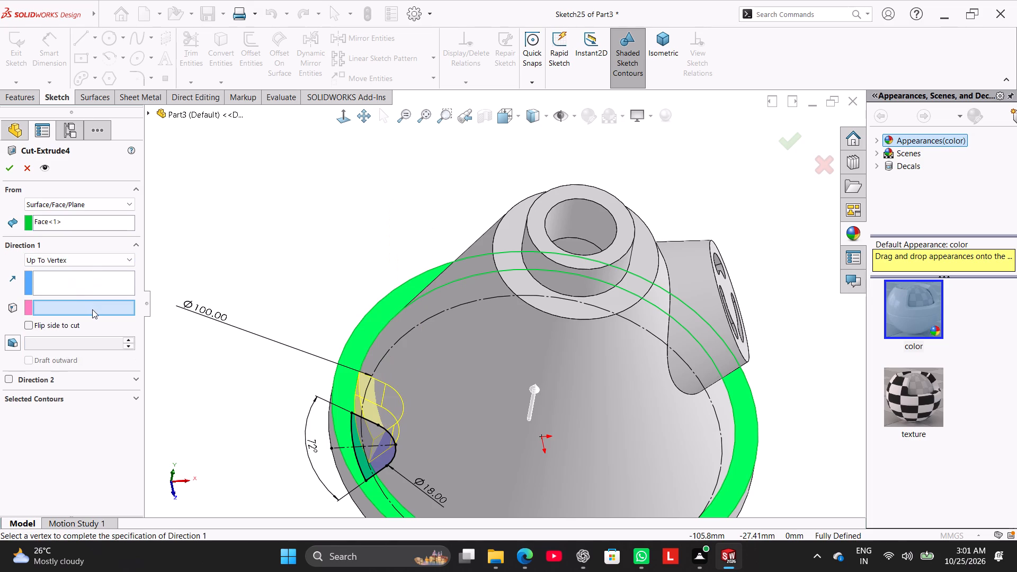
left_click(87, 261)
left_click(77, 297)
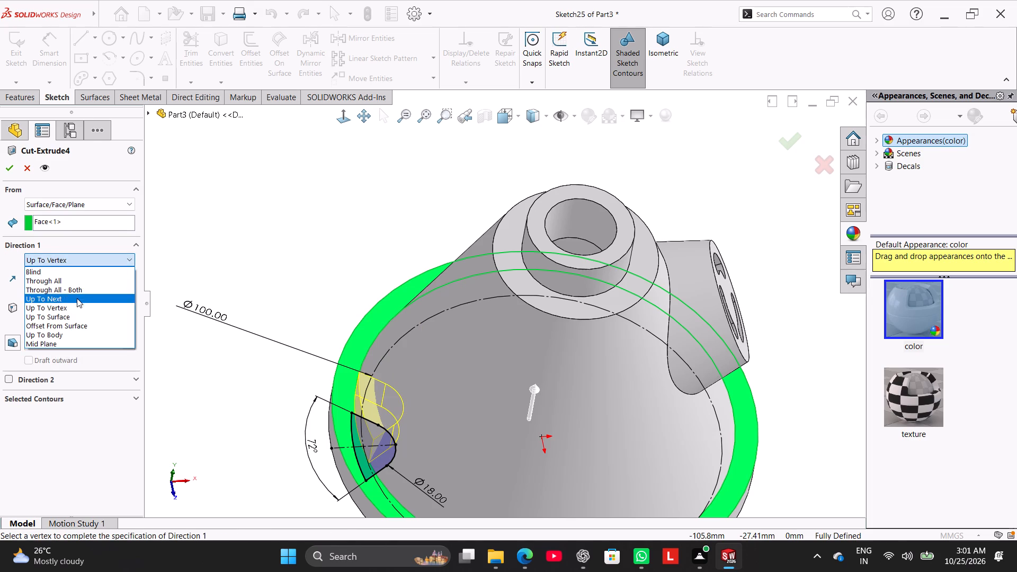
middle_click_drag(246, 261, 301, 234)
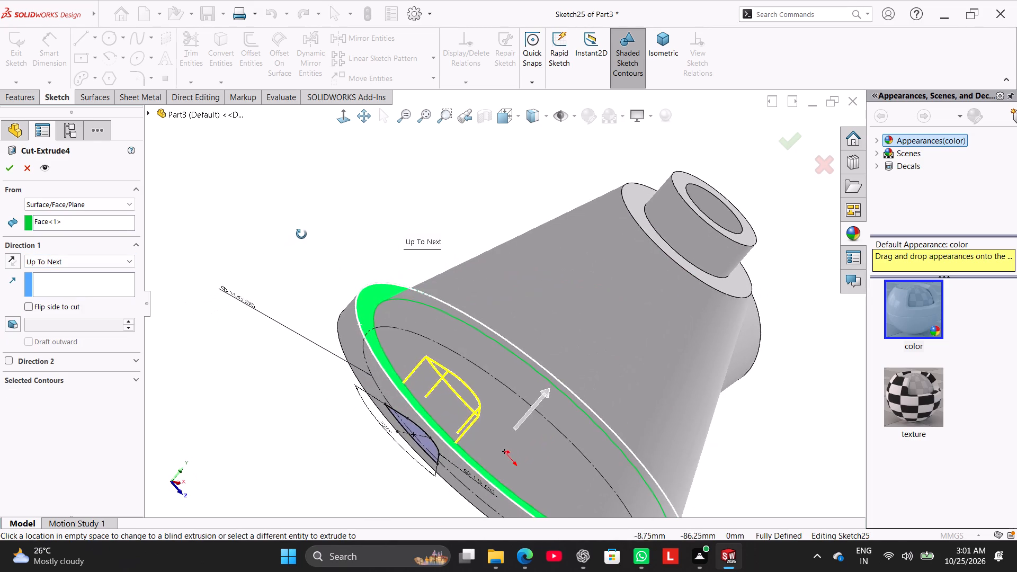
middle_click_drag(301, 234, 264, 248)
left_click(112, 260)
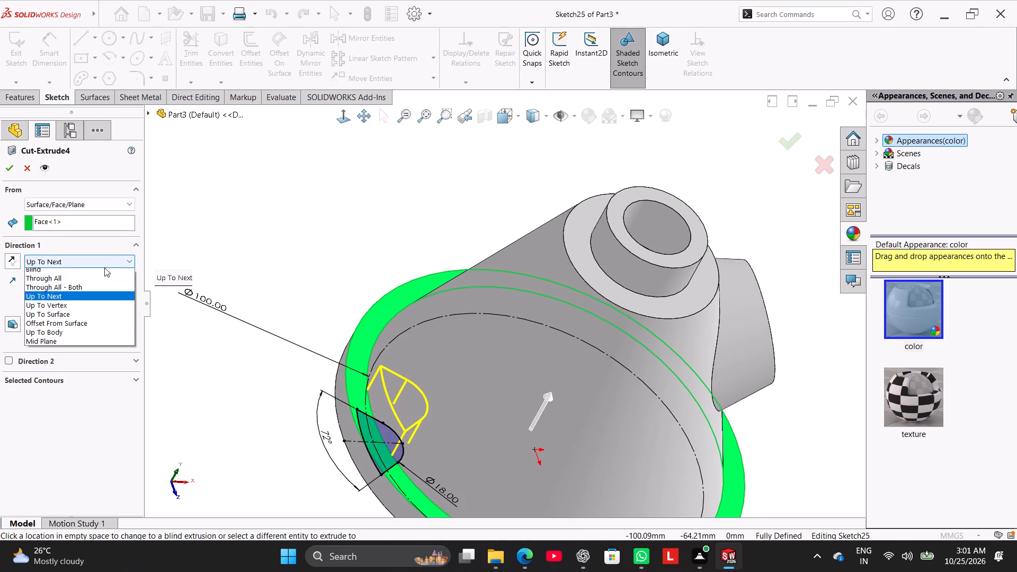
left_click(97, 278)
left_click(100, 265)
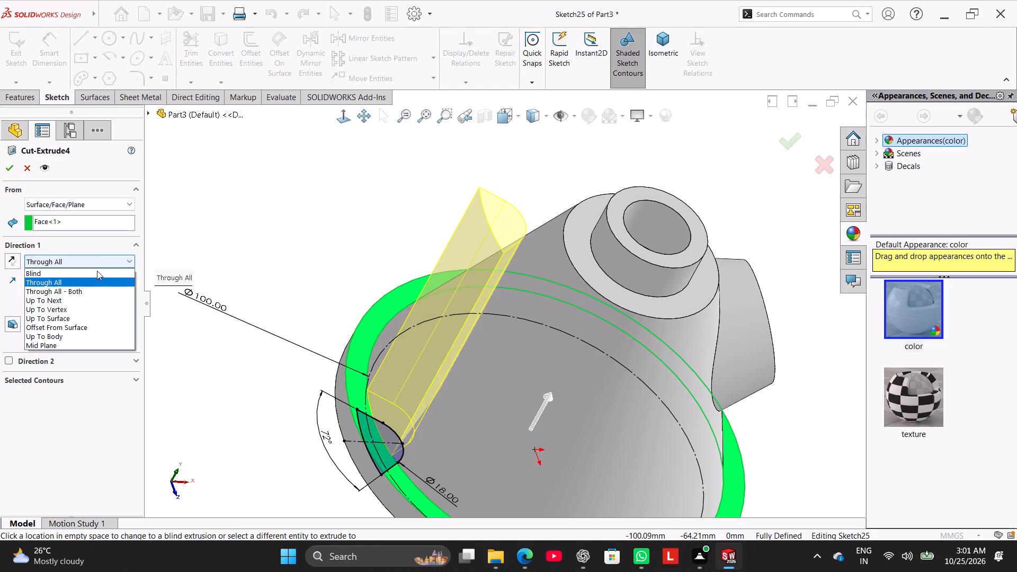
left_click(79, 299)
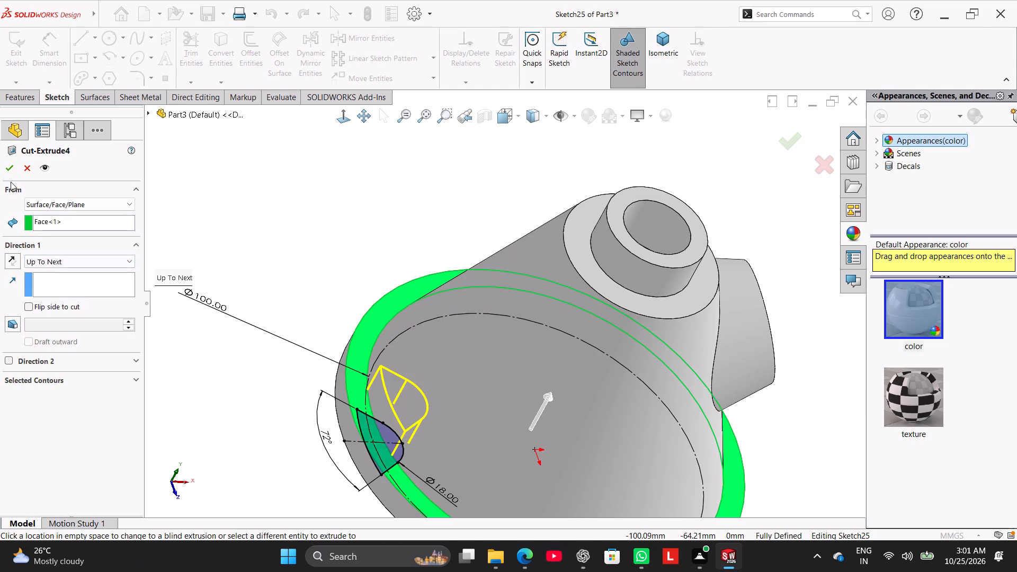
left_click(11, 173)
left_click(182, 211)
middle_click(260, 292)
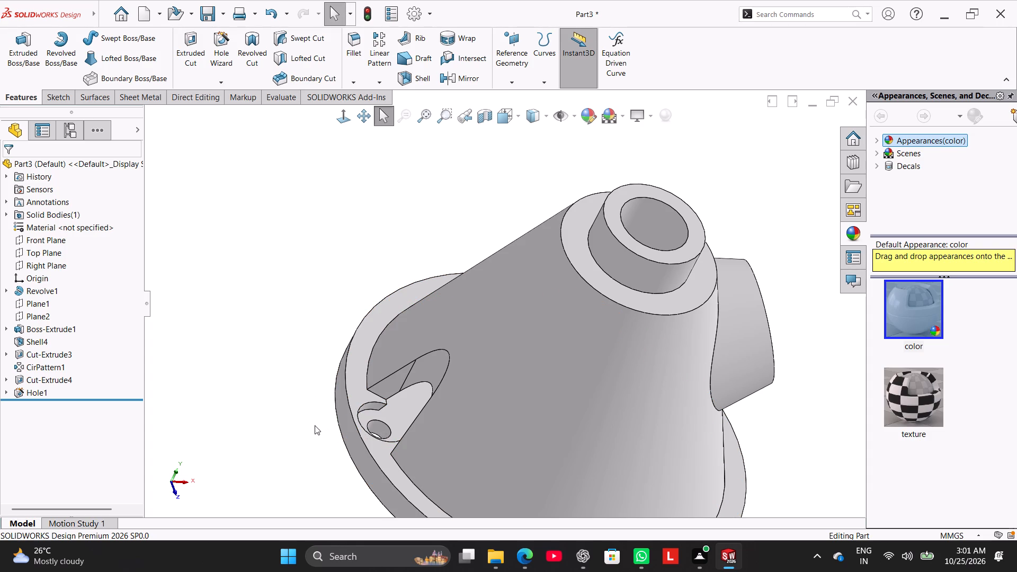
Reopen the notch cut's definition and examine its Up To Next preview from several angles, keeping its settings.
right_click(66, 377)
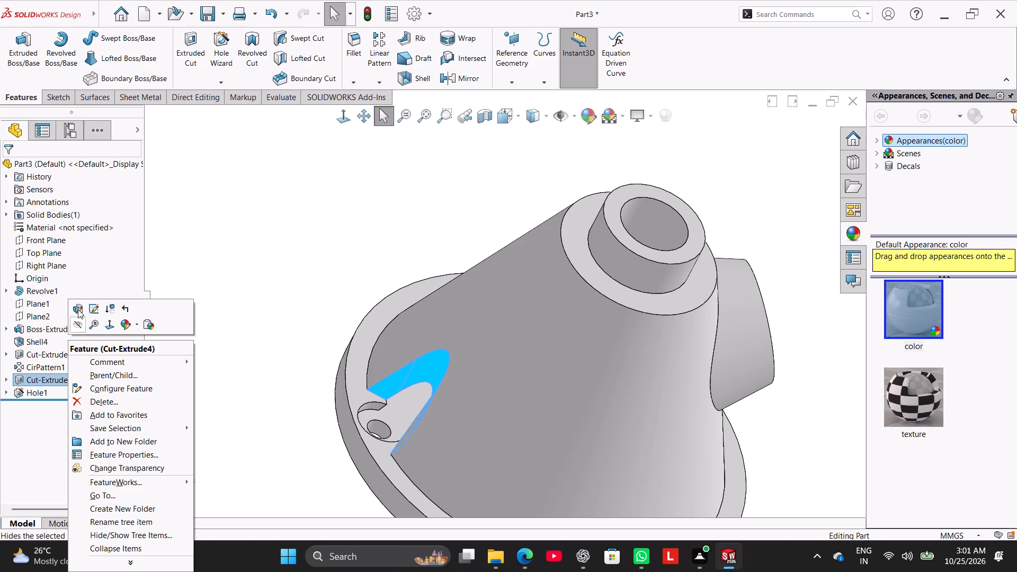
left_click(78, 308)
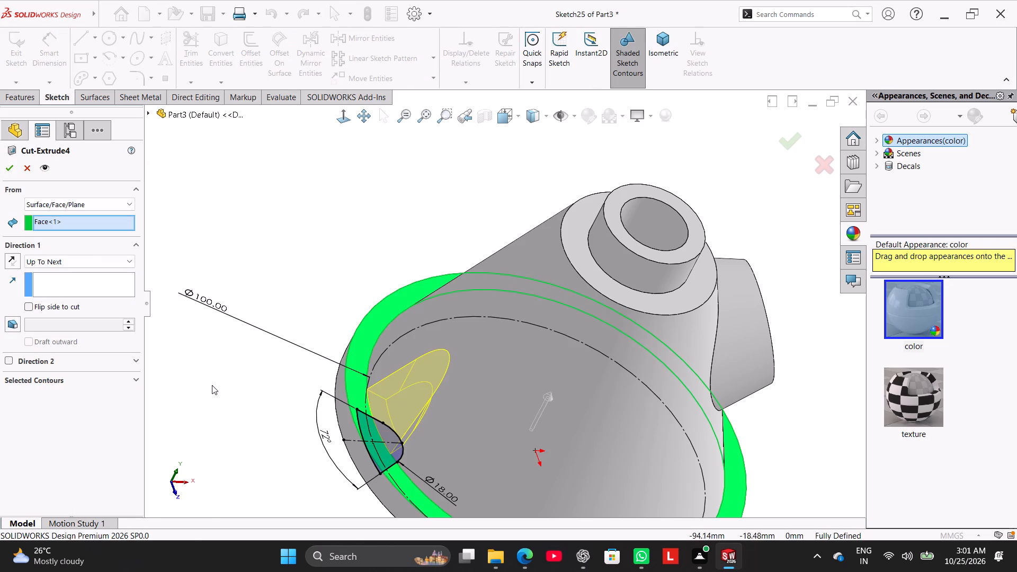
middle_click_drag(215, 406, 256, 440)
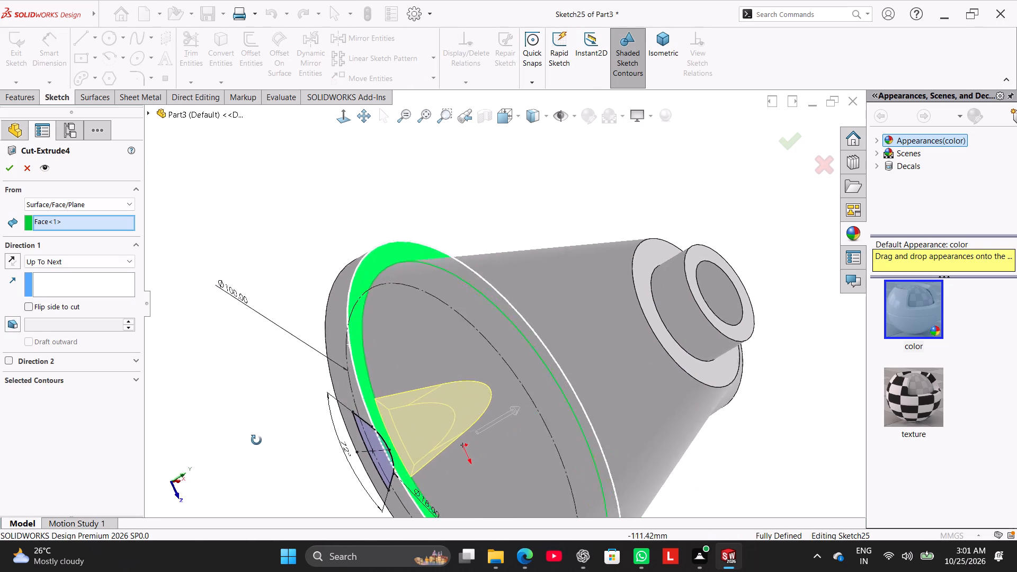
middle_click_drag(256, 440, 201, 412)
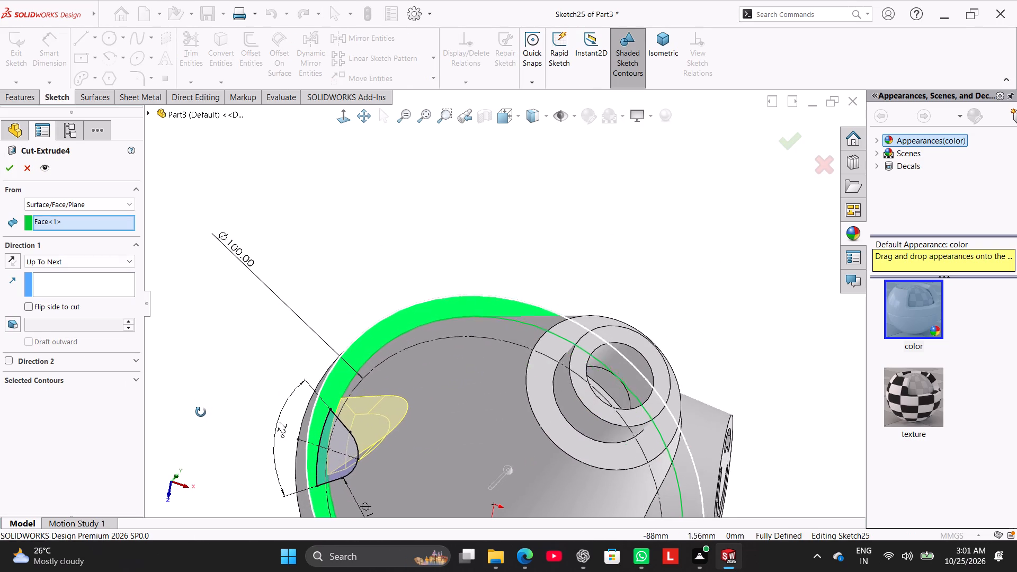
middle_click_drag(201, 412, 209, 442)
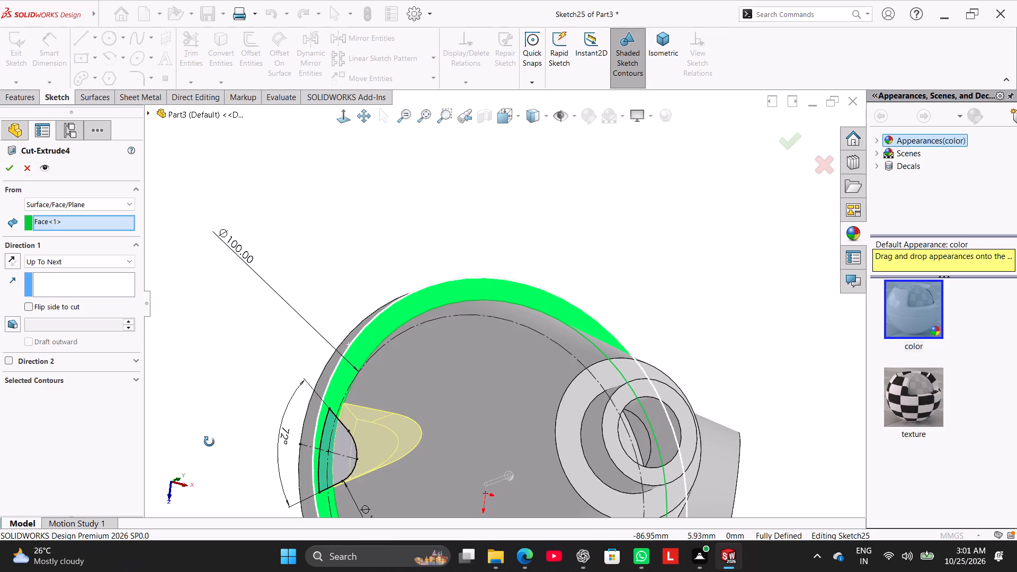
middle_click_drag(209, 442, 171, 353)
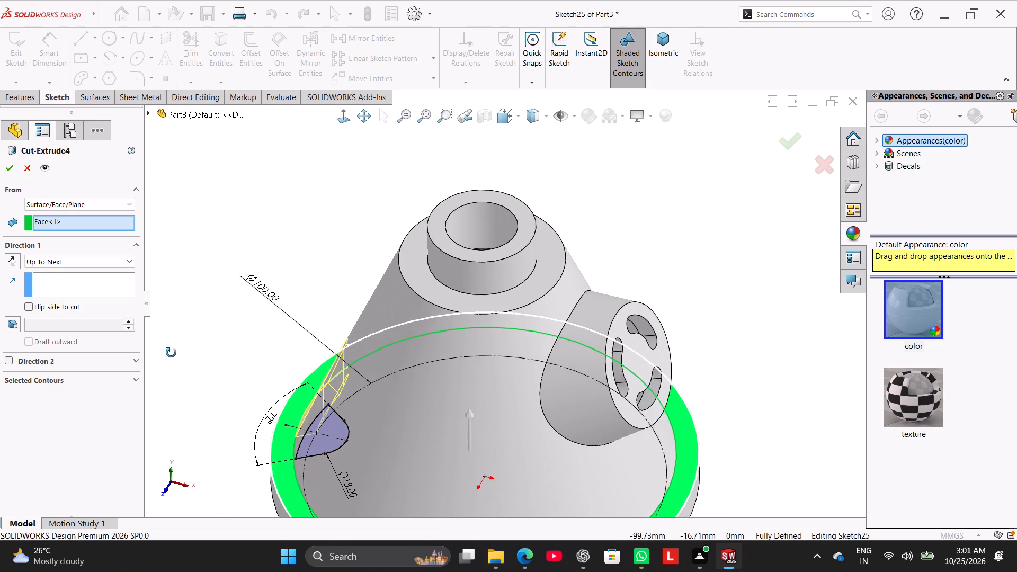
middle_click_drag(171, 353, 235, 349)
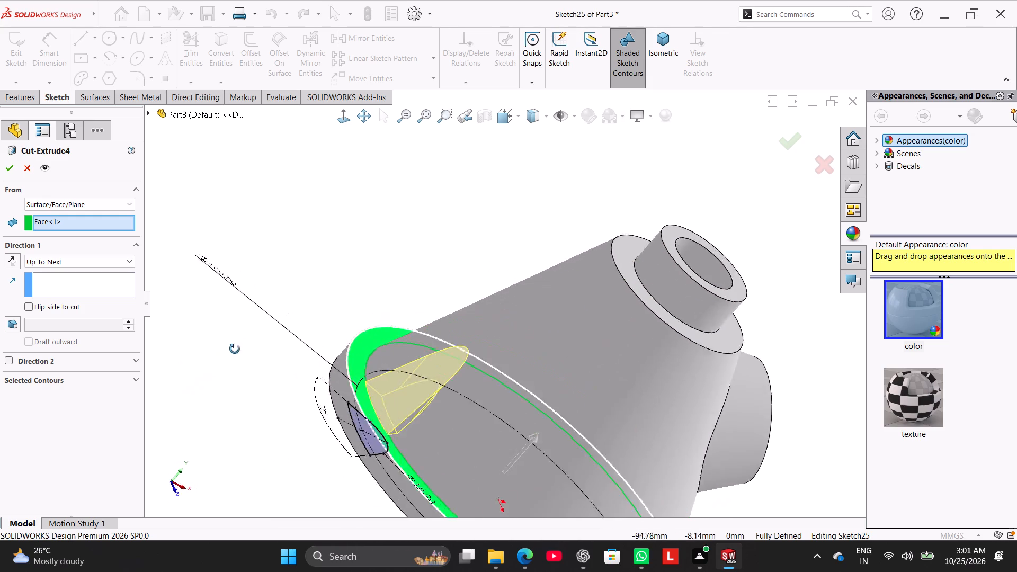
middle_click_drag(235, 349, 260, 299)
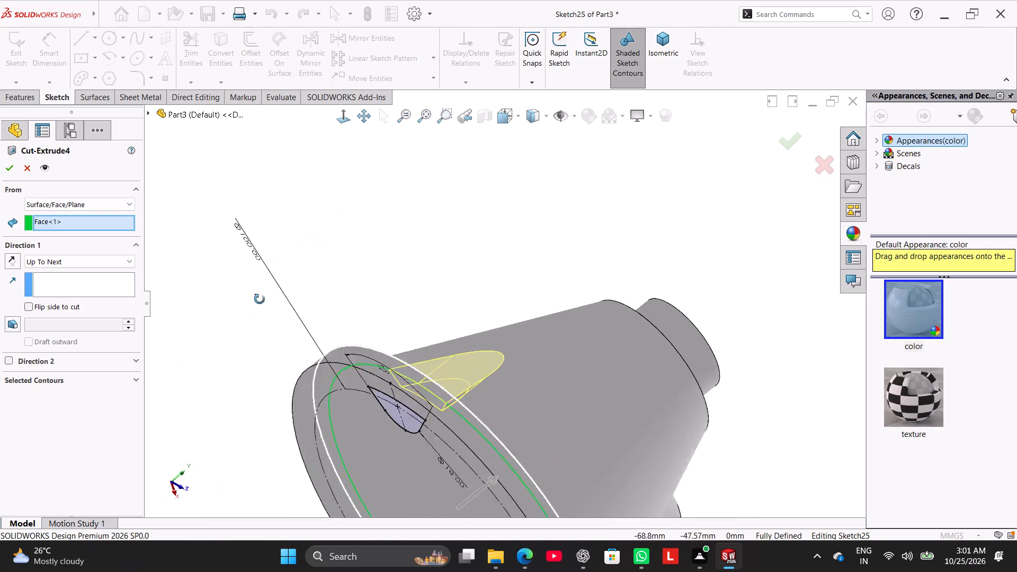
middle_click_drag(260, 299, 185, 399)
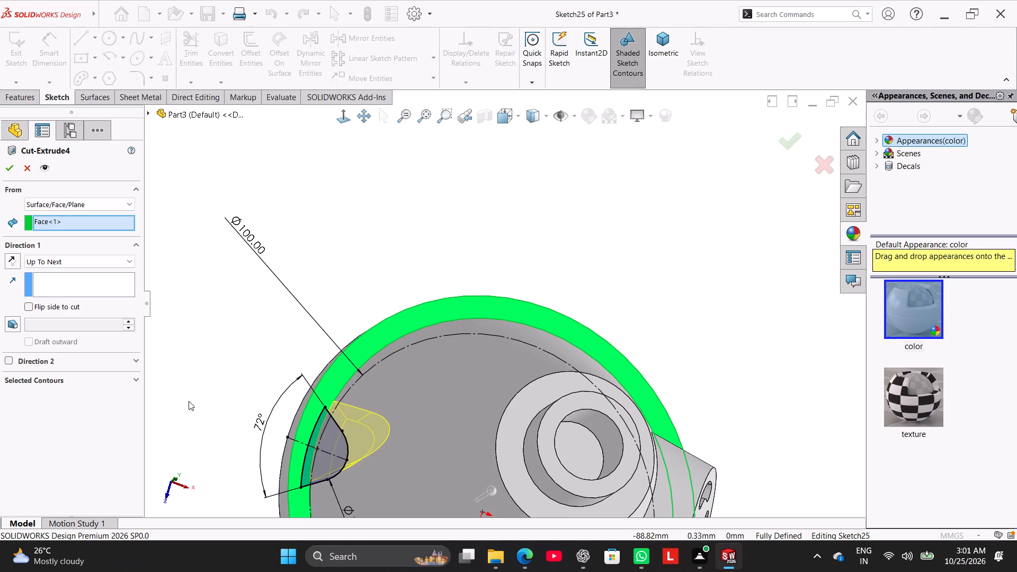
middle_click_drag(224, 392, 296, 265)
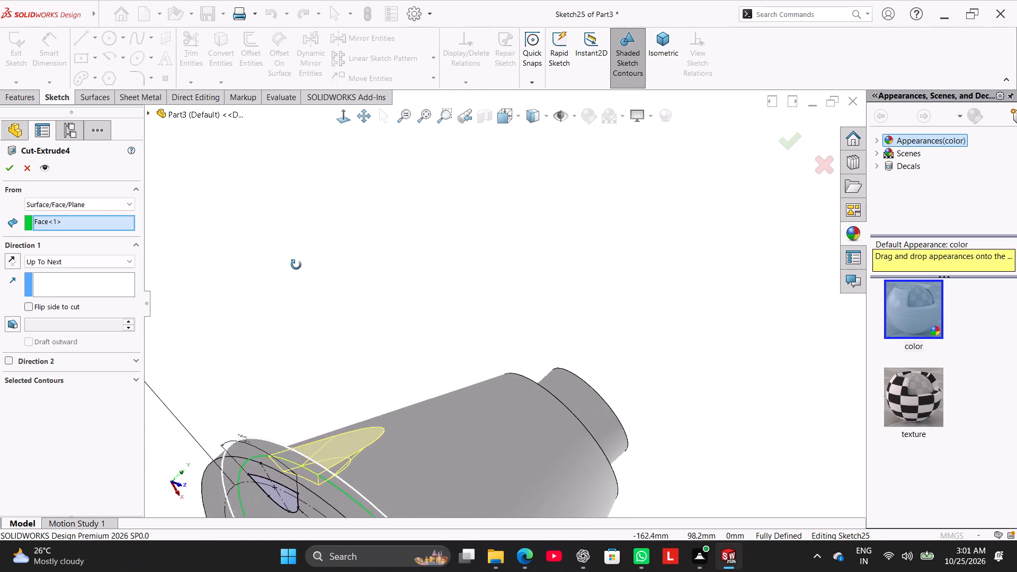
middle_click_drag(296, 265, 202, 286)
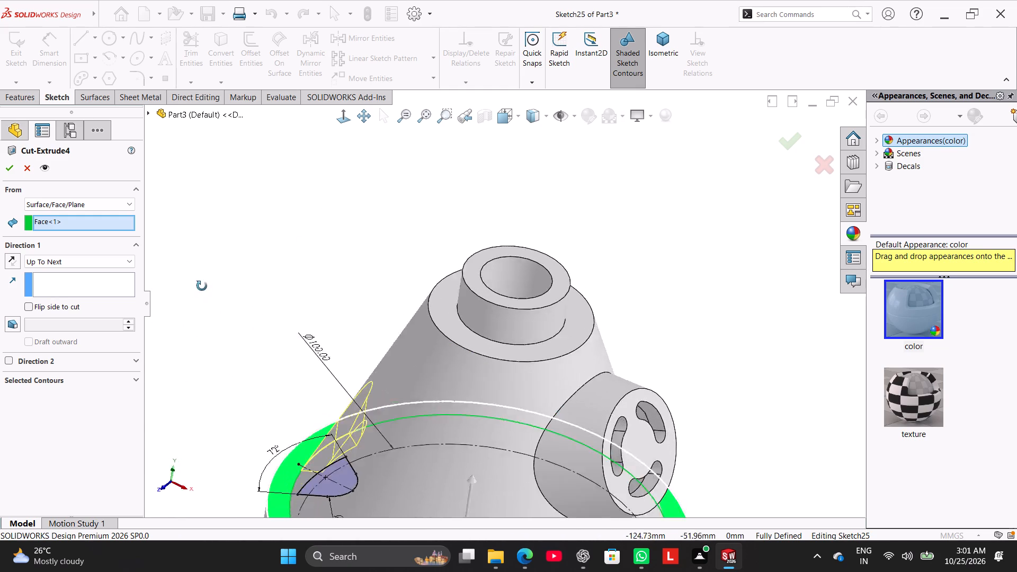
middle_click_drag(202, 286, 183, 228)
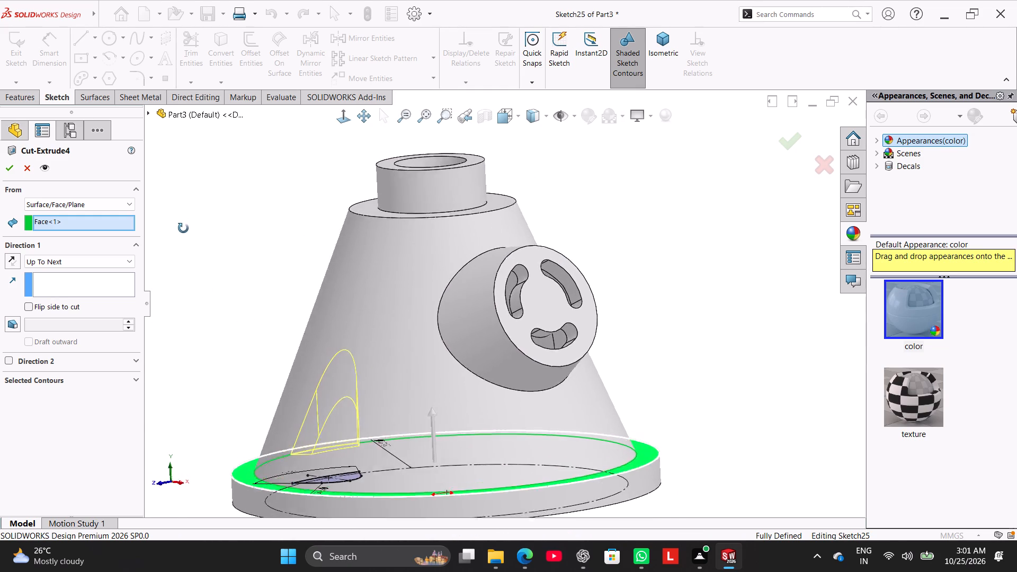
middle_click_drag(183, 228, 240, 348)
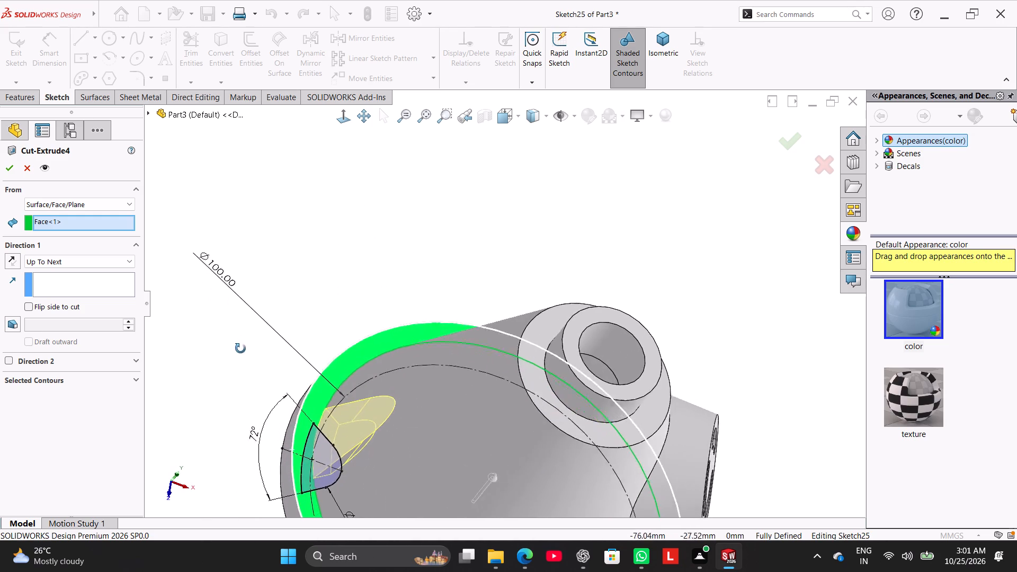
middle_click_drag(240, 348, 249, 404)
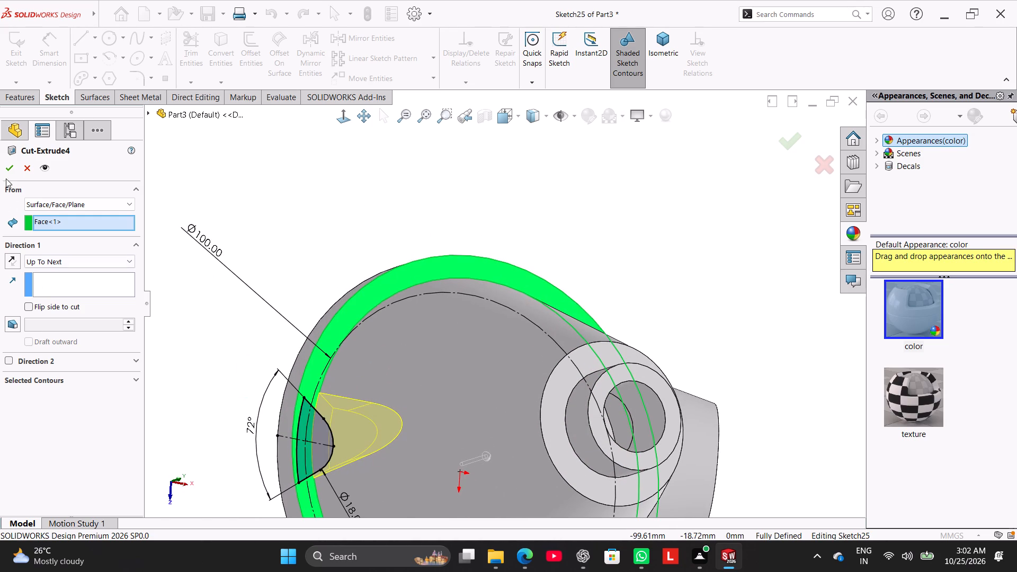
left_click(6, 173)
left_click(227, 364)
Examine the notch and the counterbored hole up close from the side, from above and at an angle.
middle_click_drag(329, 463, 335, 469)
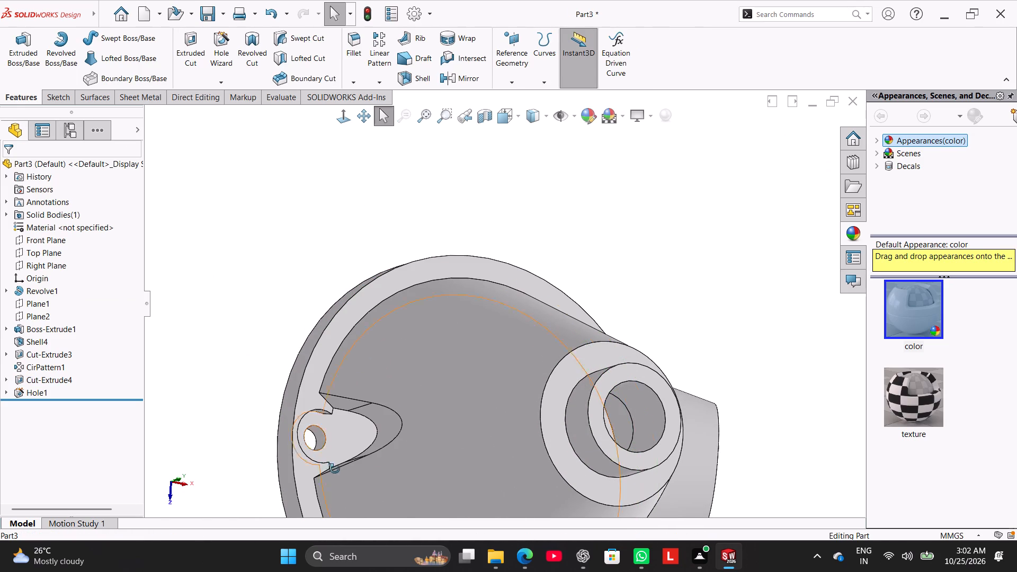
middle_click_drag(335, 469, 355, 489)
middle_click_drag(463, 304, 476, 311)
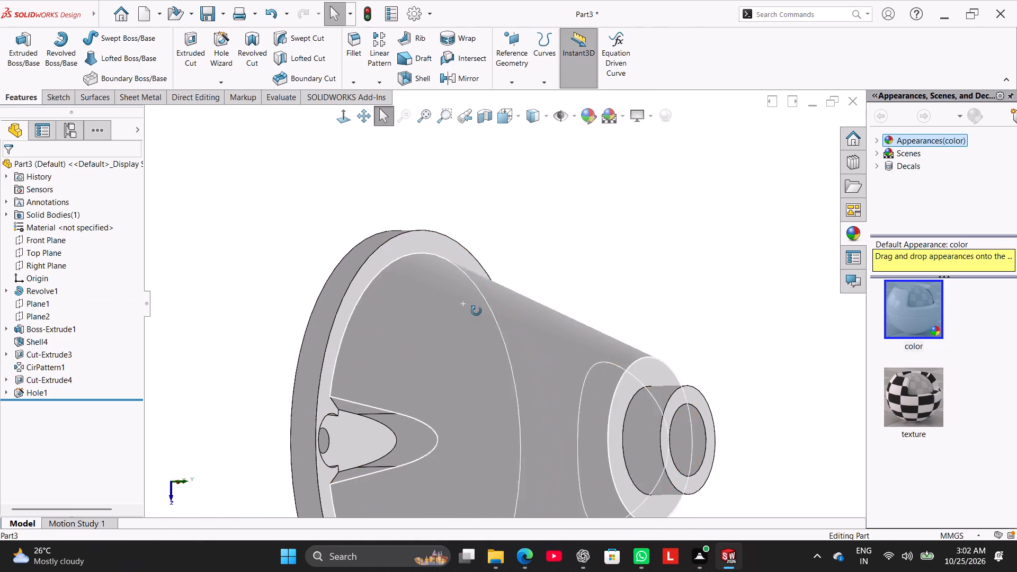
middle_click_drag(476, 311, 482, 300)
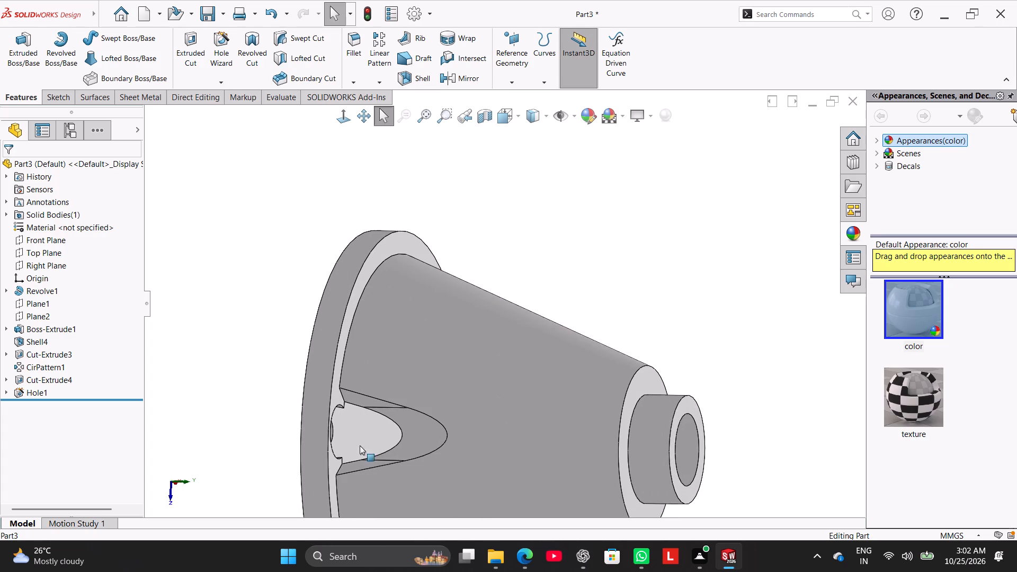
scroll(301, 410, "down", 3)
middle_click_drag(311, 414, 347, 444)
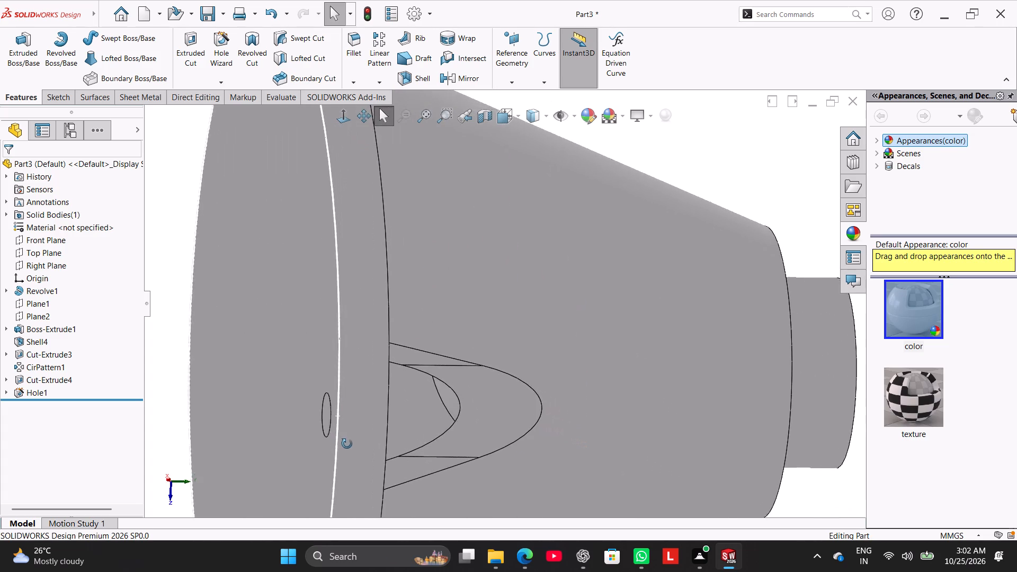
middle_click_drag(347, 444, 279, 454)
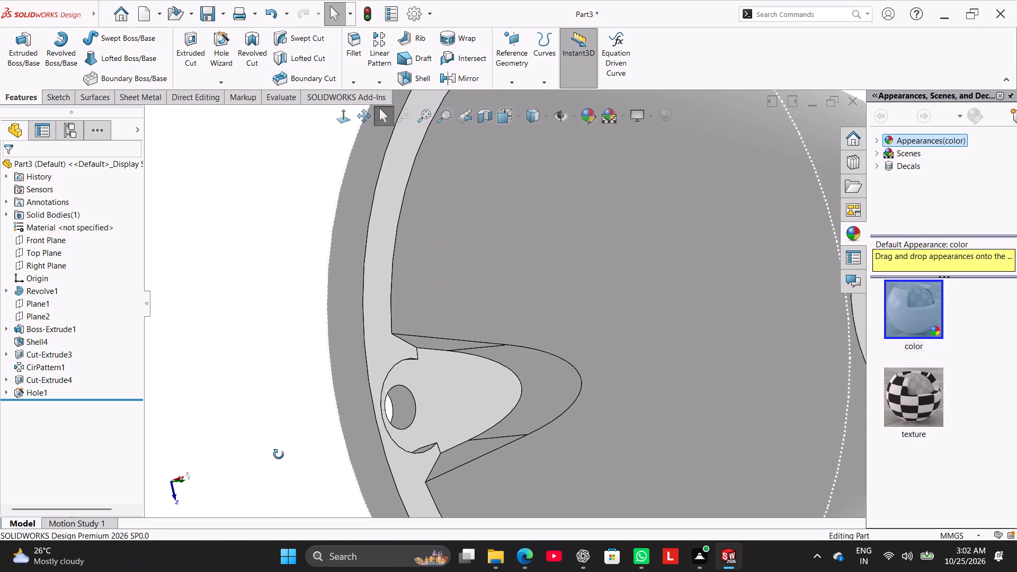
middle_click_drag(279, 454, 230, 338)
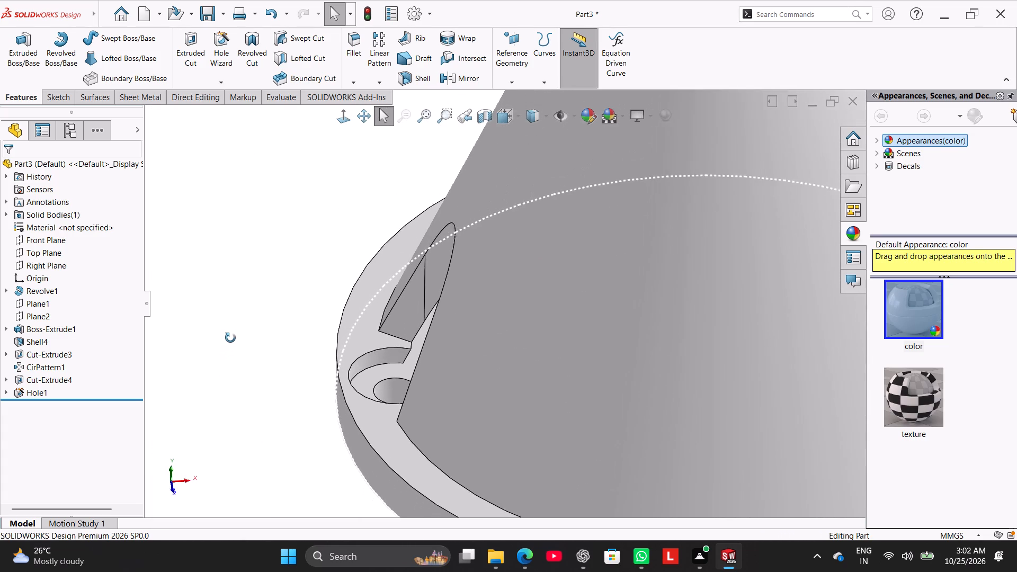
middle_click_drag(230, 338, 260, 380)
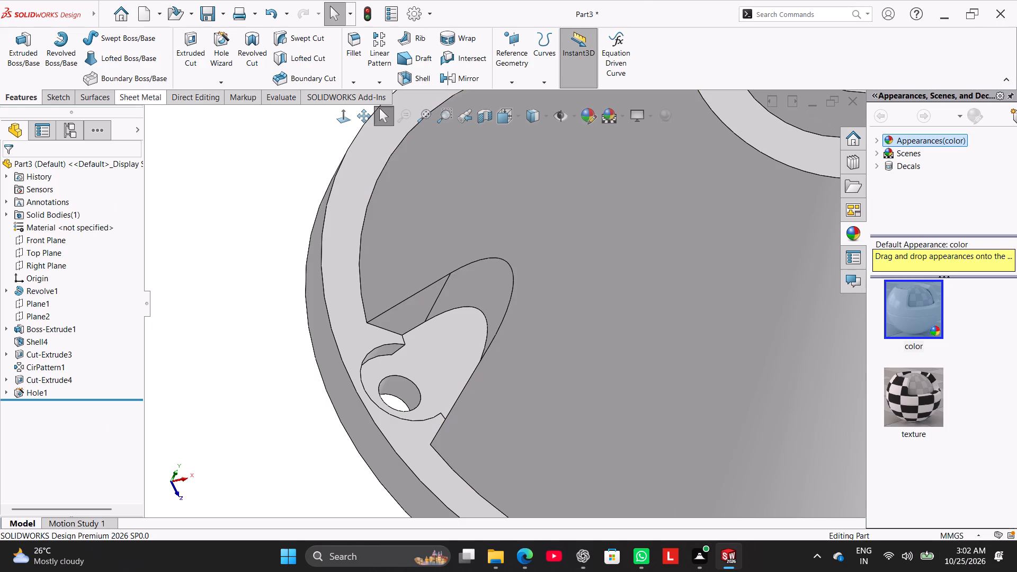
Delete the Shell4 feature from the part.
right_click(44, 339)
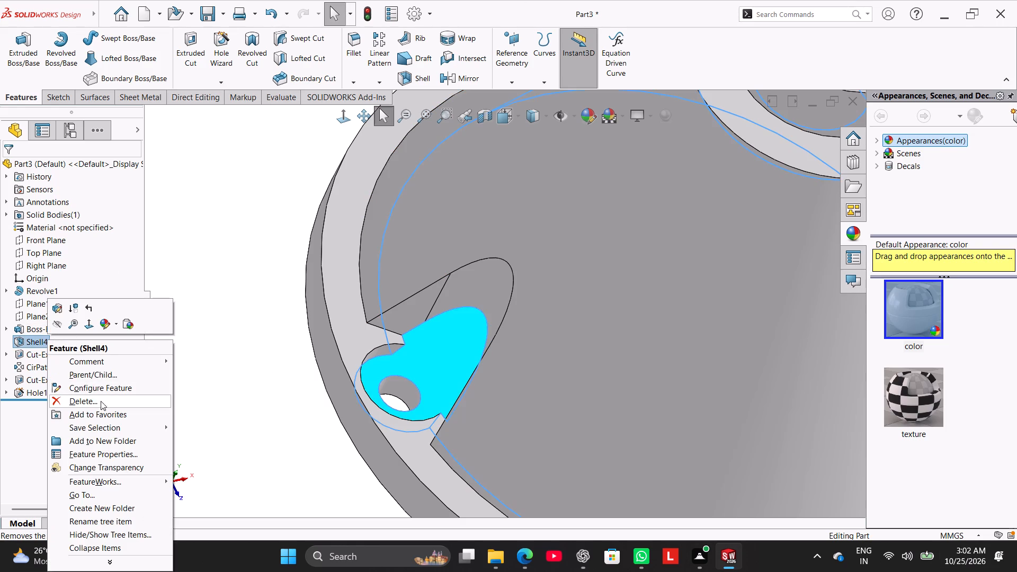
left_click(101, 401)
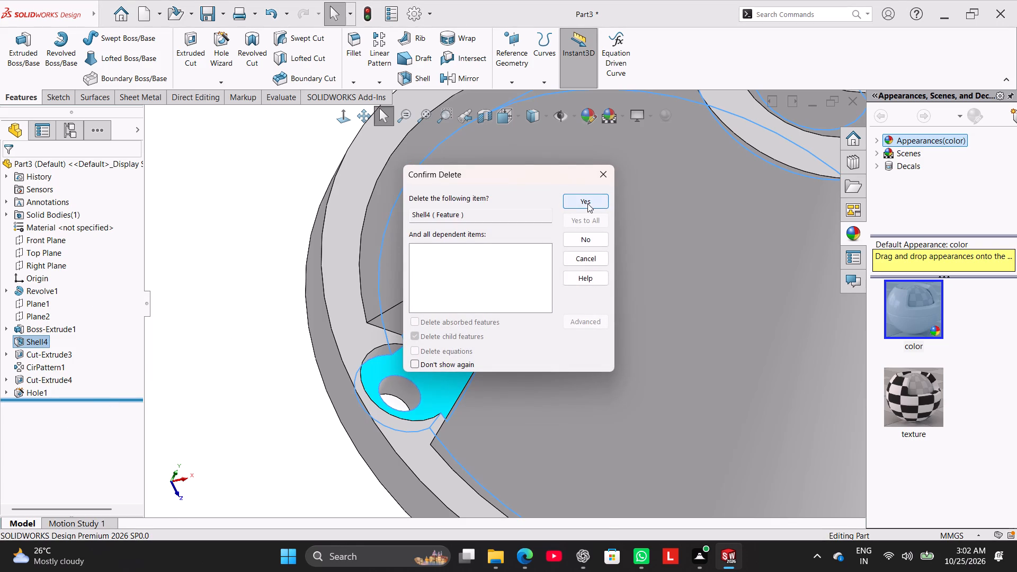
left_click(587, 203)
middle_click_drag(260, 348, 295, 267)
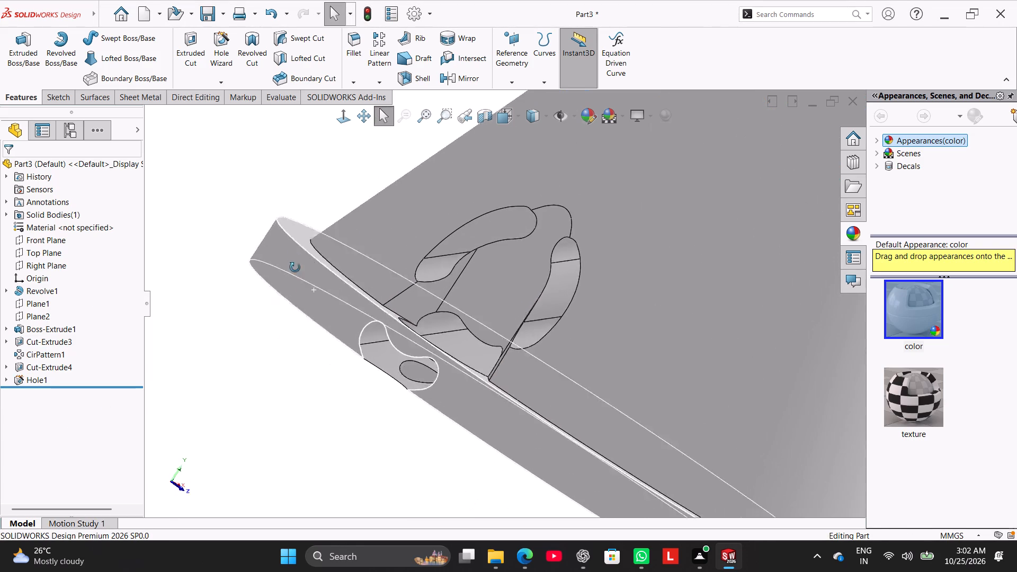
middle_click_drag(295, 267, 314, 316)
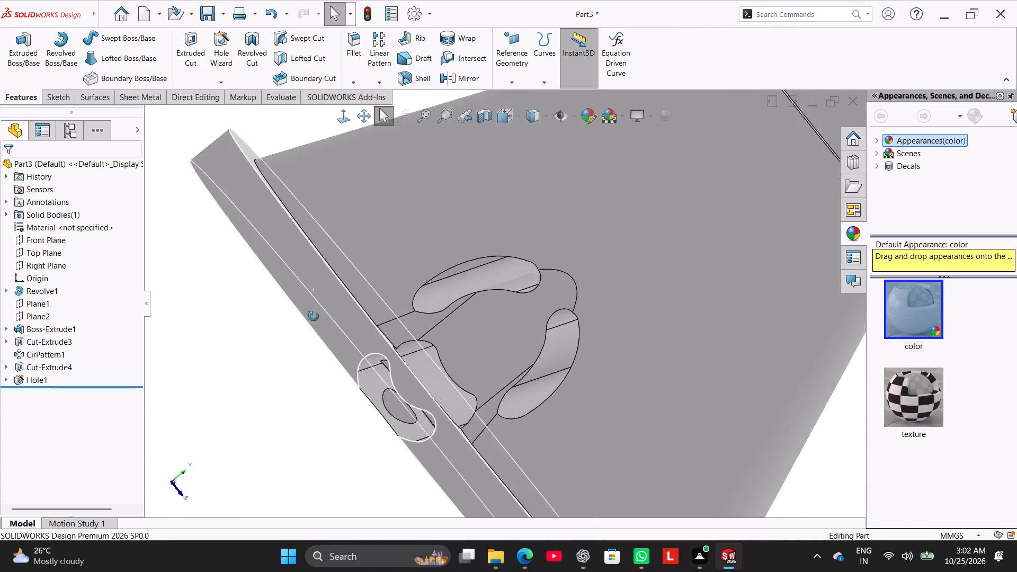
middle_click_drag(314, 316, 283, 316)
scroll(282, 314, "up", 5)
middle_click_drag(282, 315, 239, 313)
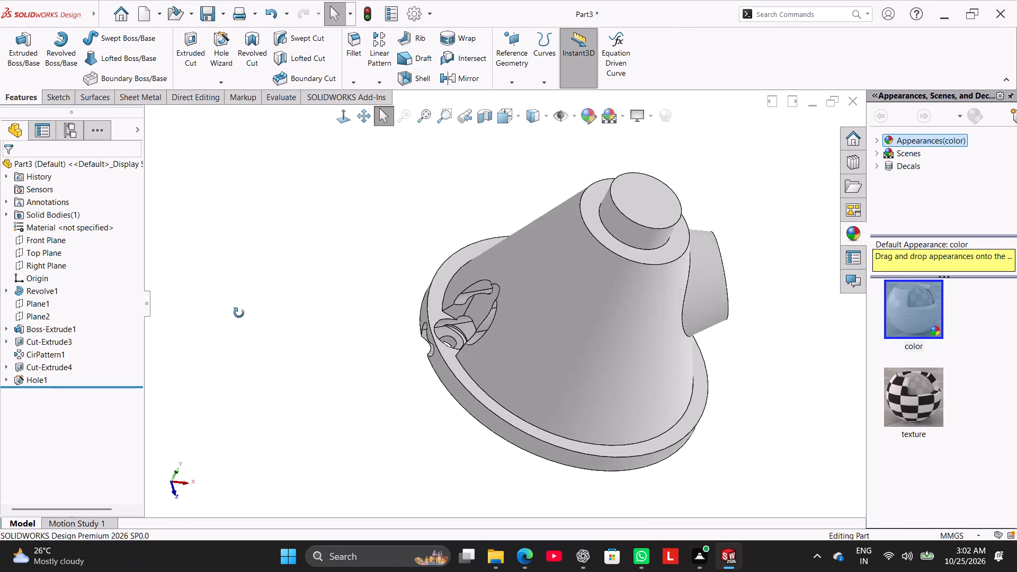
middle_click_drag(239, 313, 284, 331)
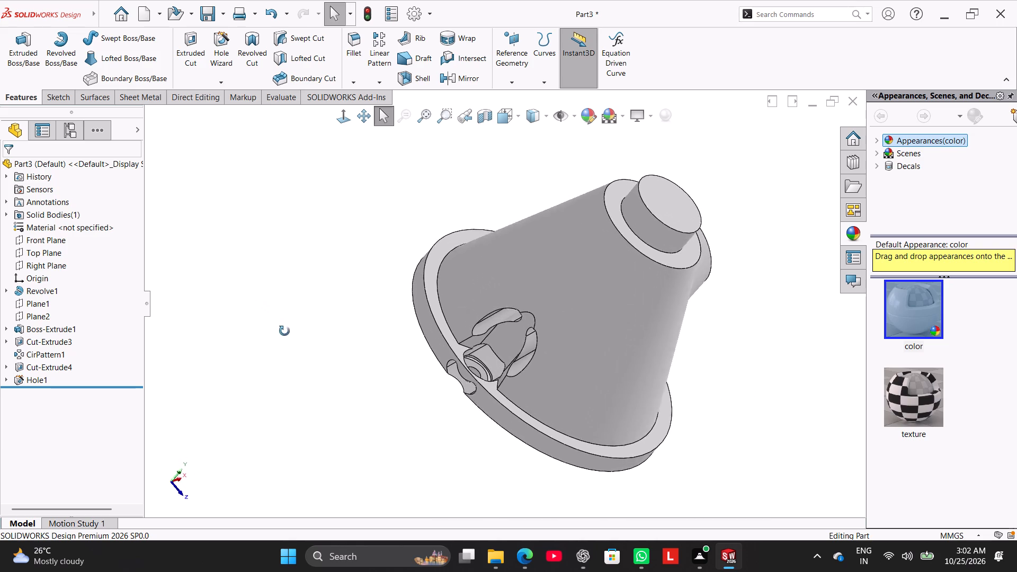
Edit the boss slot cut (Cut-Extrude3) so its end condition is Blind with a 10 mm depth.
middle_click_drag(284, 331, 204, 260)
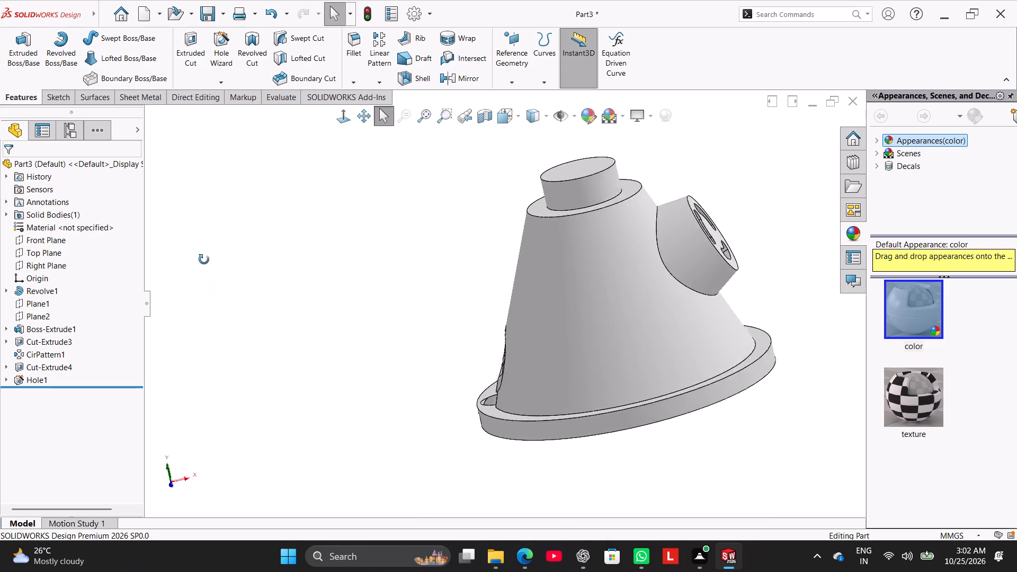
middle_click_drag(204, 260, 216, 282)
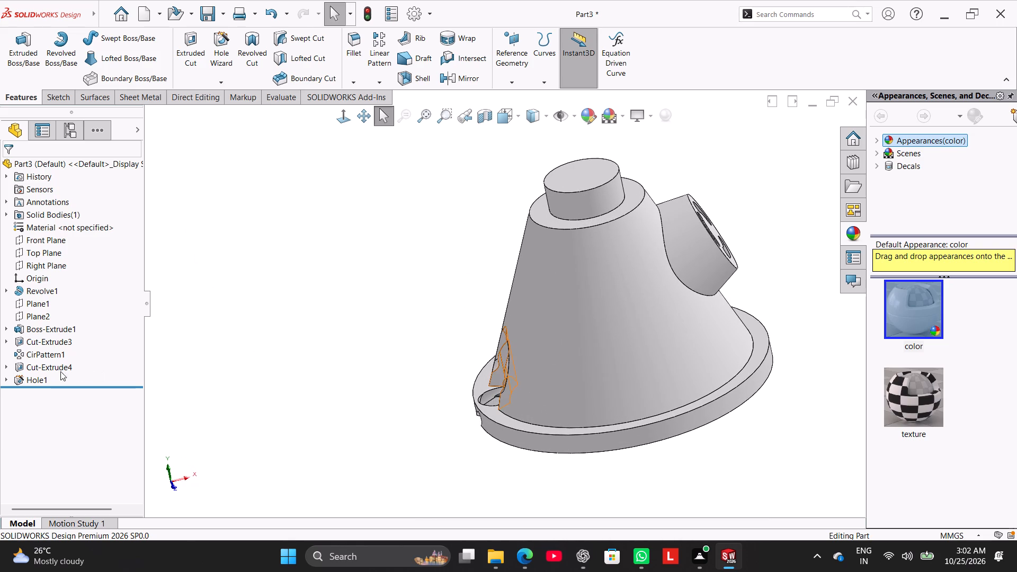
right_click(49, 345)
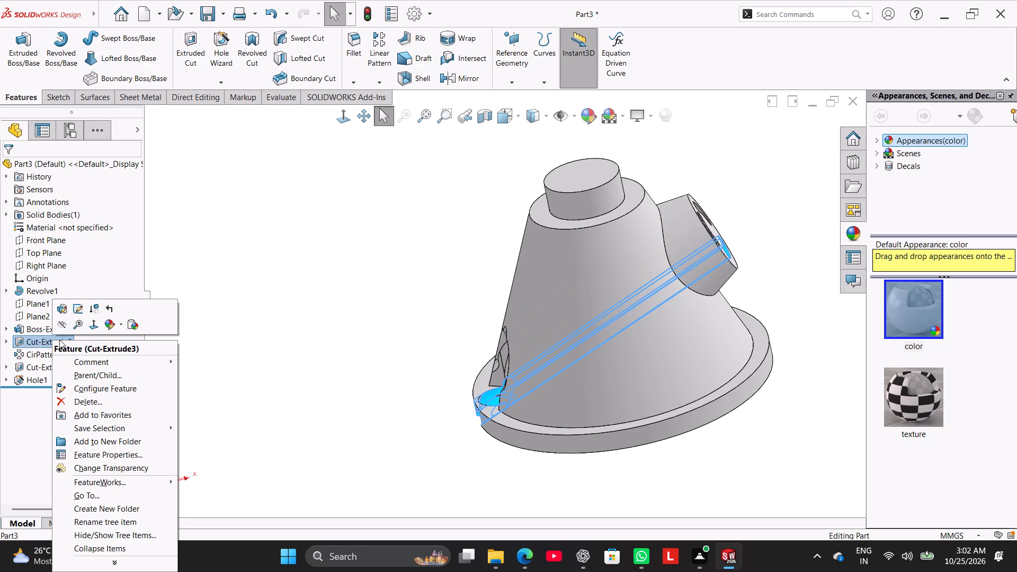
left_click(64, 311)
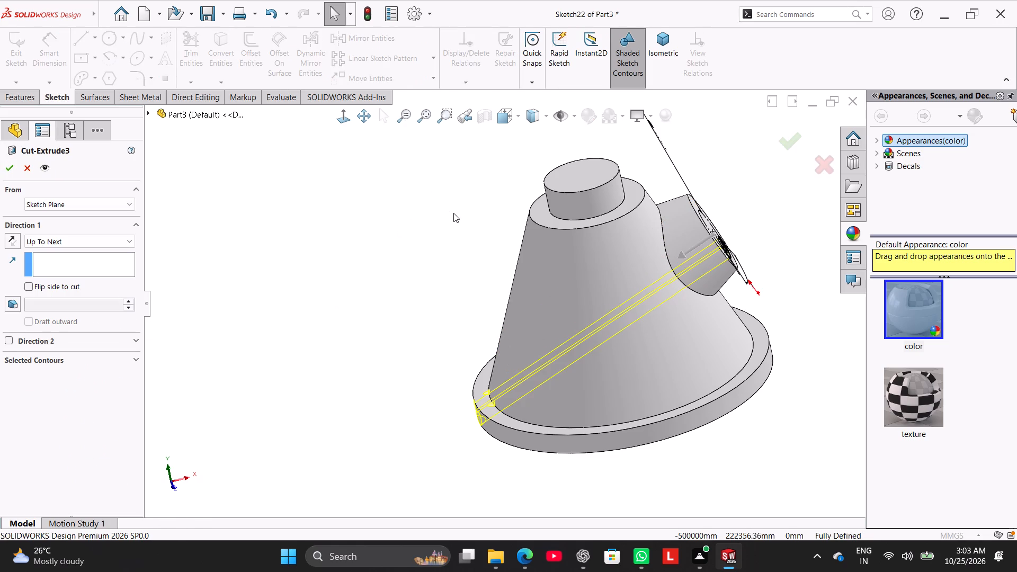
left_click(109, 241)
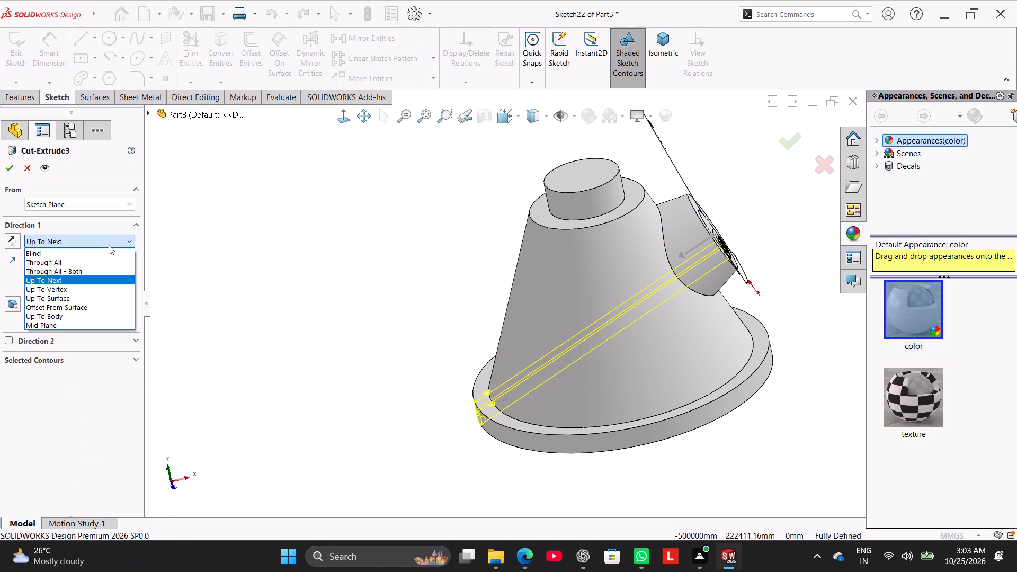
left_click(107, 249)
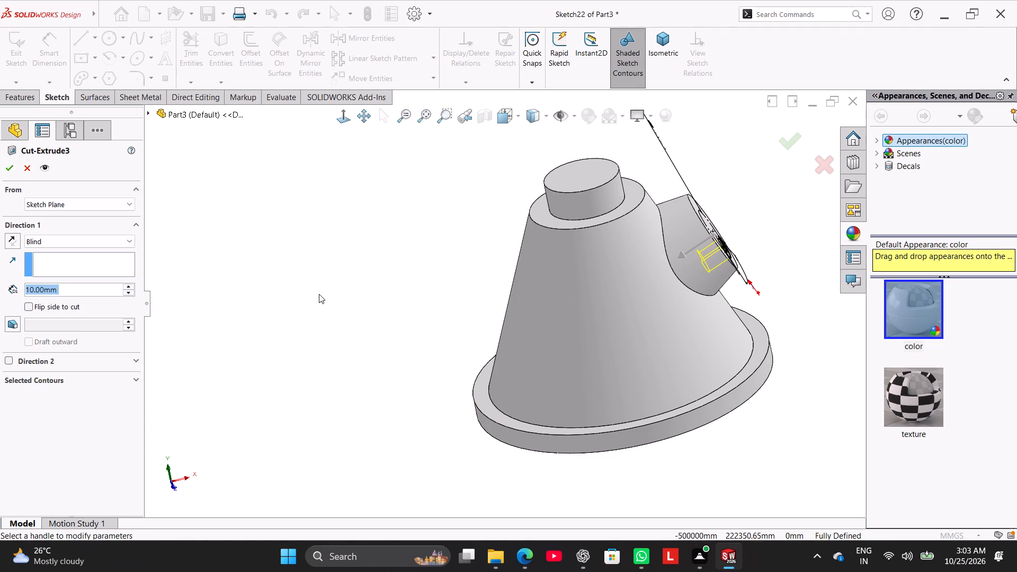
left_click(10, 170)
left_click(221, 246)
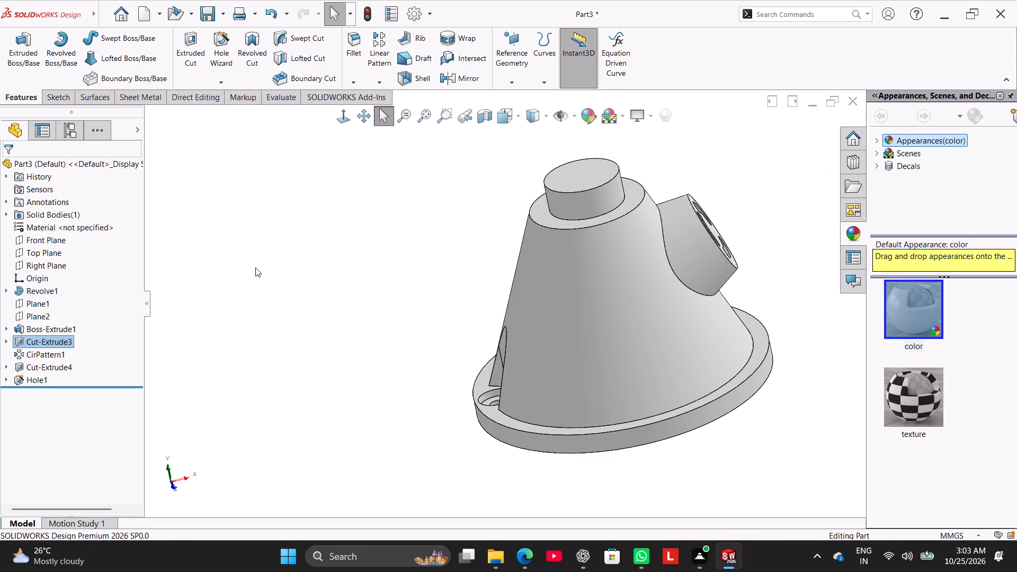
Examine the slotted boss, the wall notch and the counterbored flange hole from several angles.
middle_click_drag(286, 289, 201, 421)
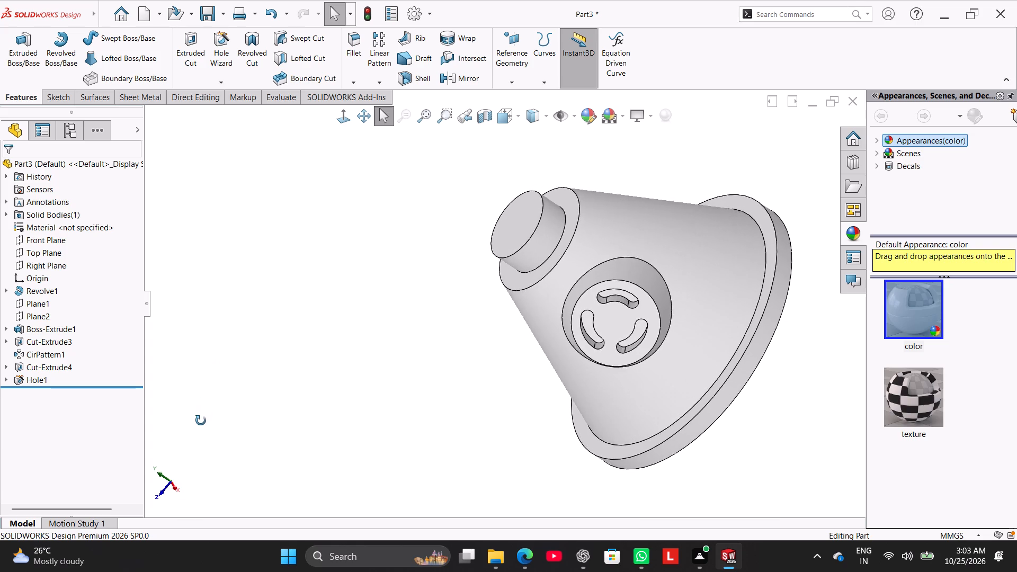
middle_click_drag(201, 421, 289, 372)
right_click_drag(306, 379, 388, 342)
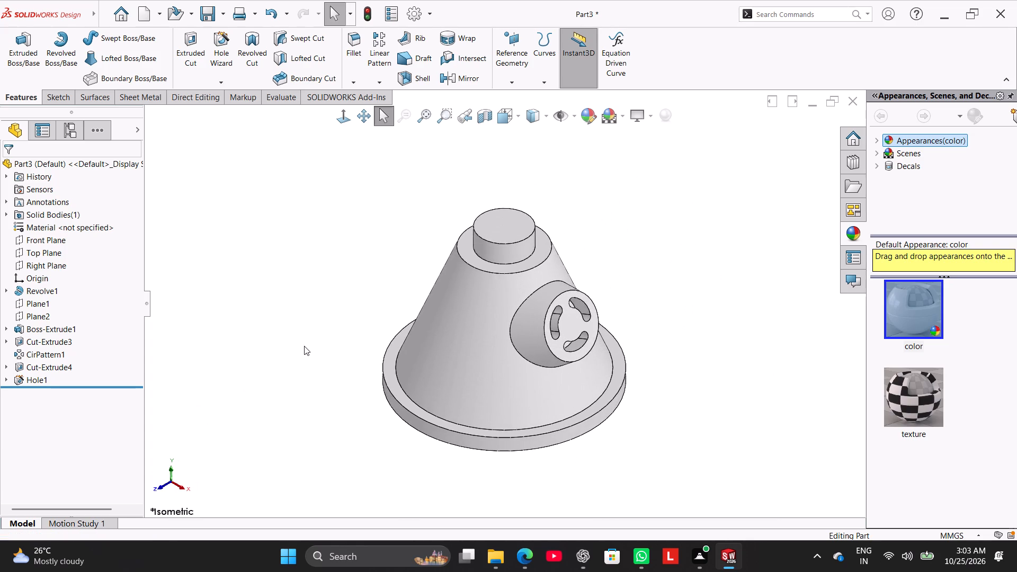
middle_click_drag(311, 354, 362, 458)
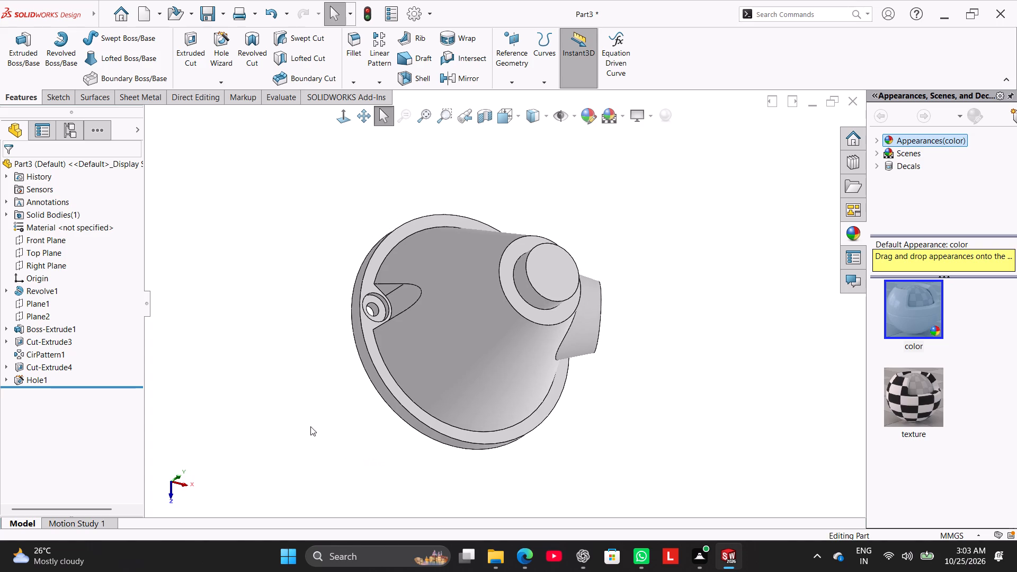
scroll(298, 378, "up", 1)
left_click(272, 359)
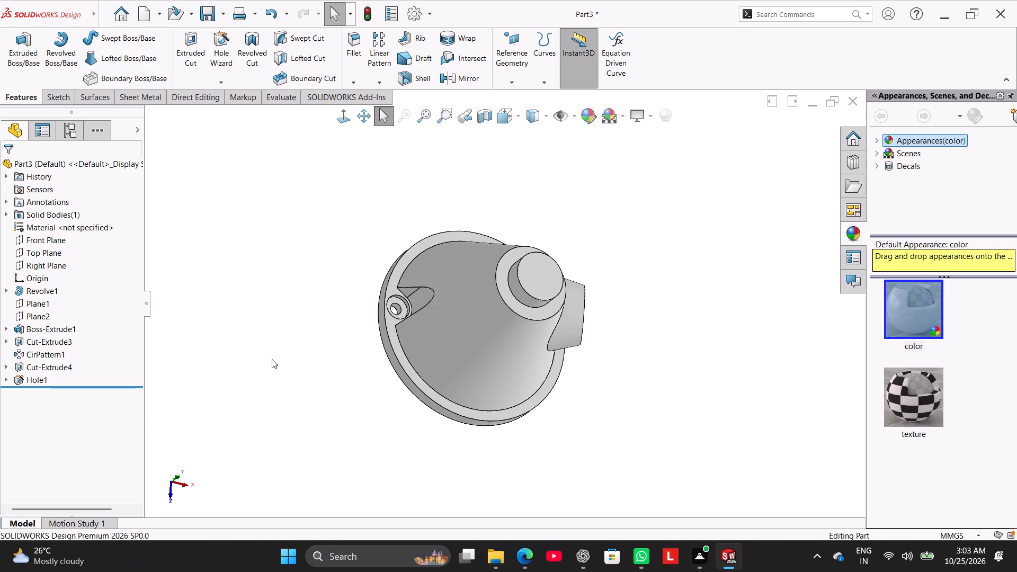
left_click(40, 379)
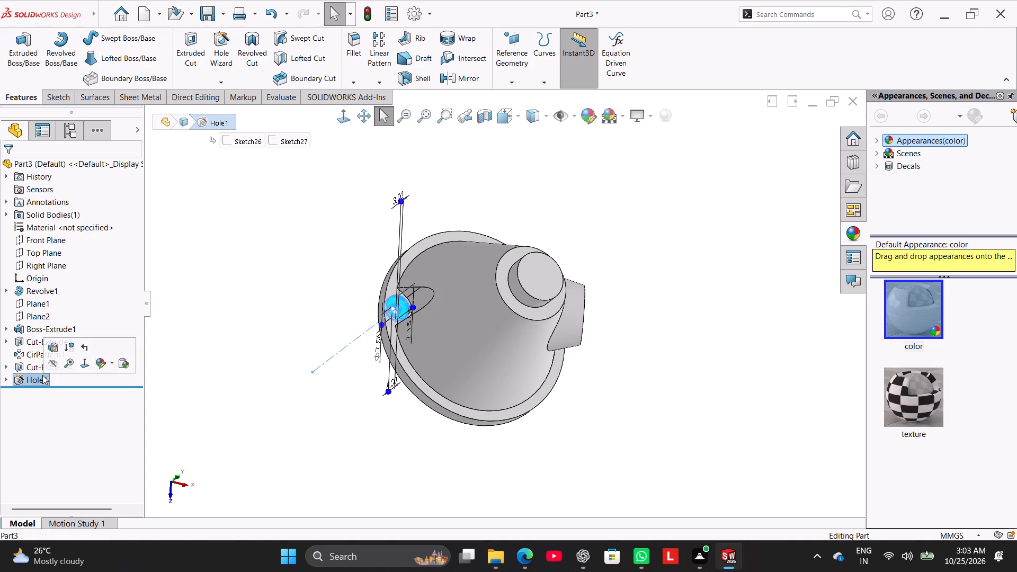
left_click(37, 368, "ctrl")
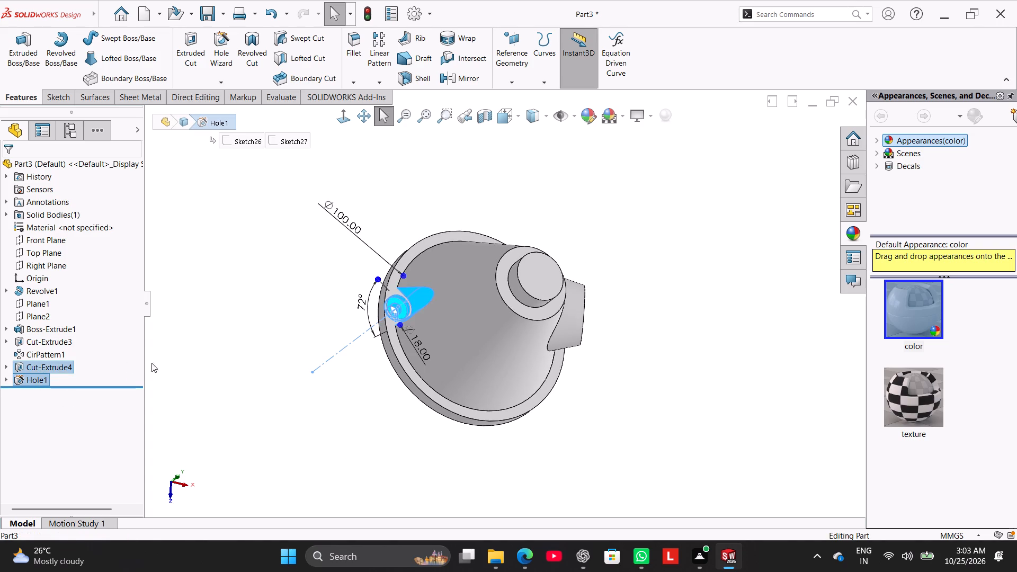
left_click(211, 348)
Edit the wall notch cut (Cut-Extrude4) so it runs Through All in both directions.
right_click(60, 367)
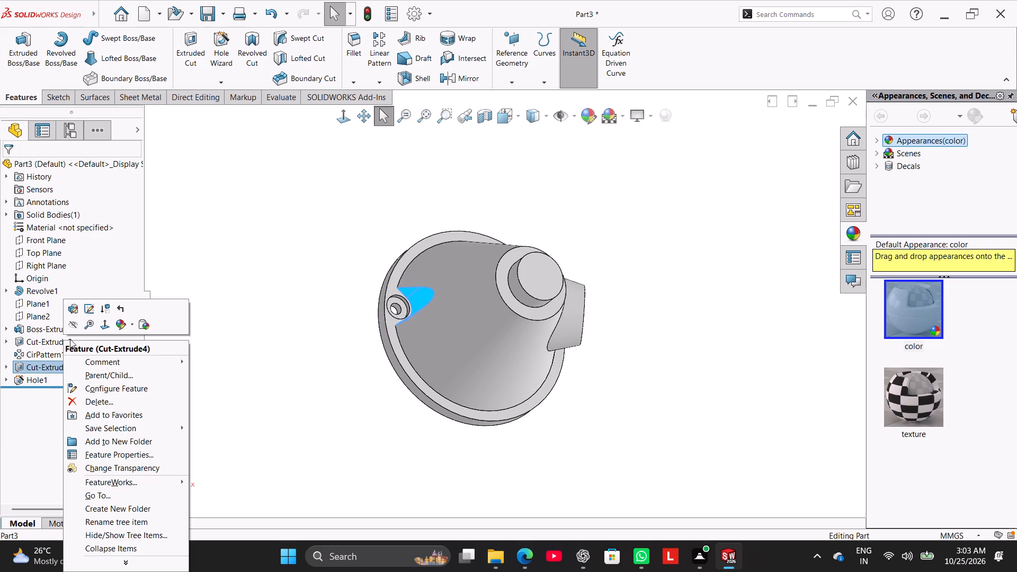
left_click(74, 314)
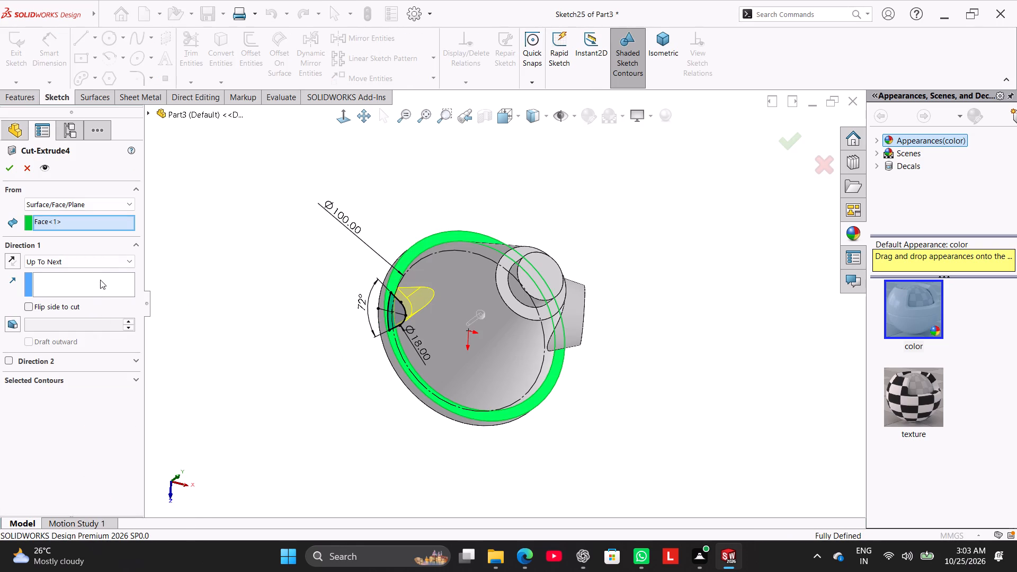
left_click(105, 265)
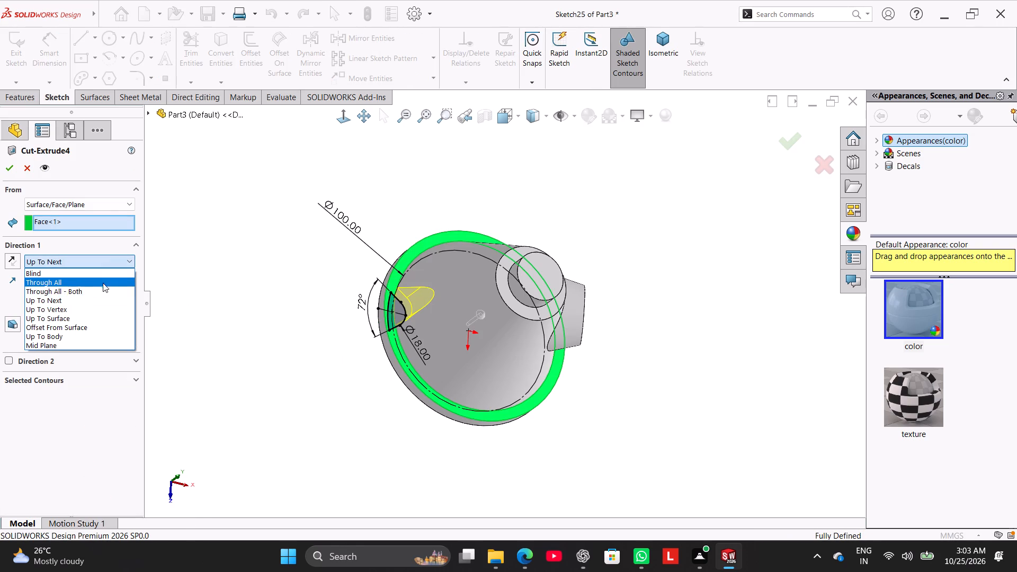
left_click(103, 291)
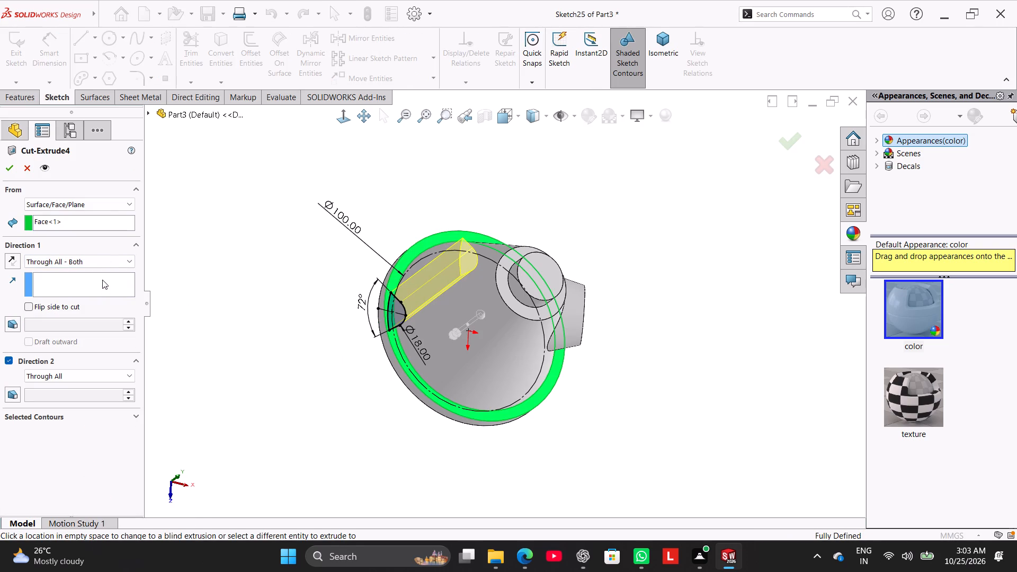
left_click(102, 267)
left_click(100, 284)
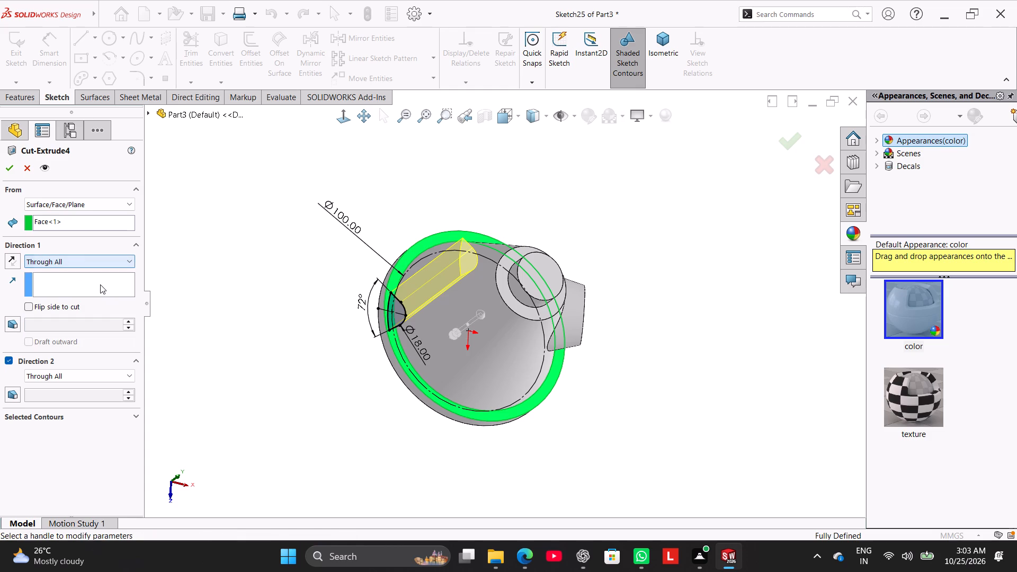
left_click(10, 169)
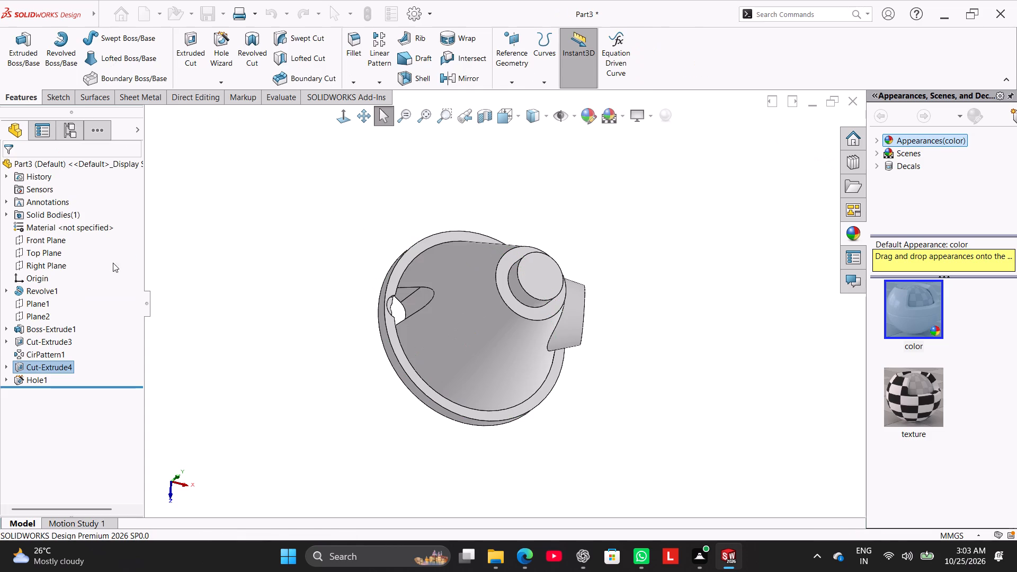
Turn off Direction 2 of the wall notch cut, leaving it Through All in Direction 1 only.
right_click(63, 363)
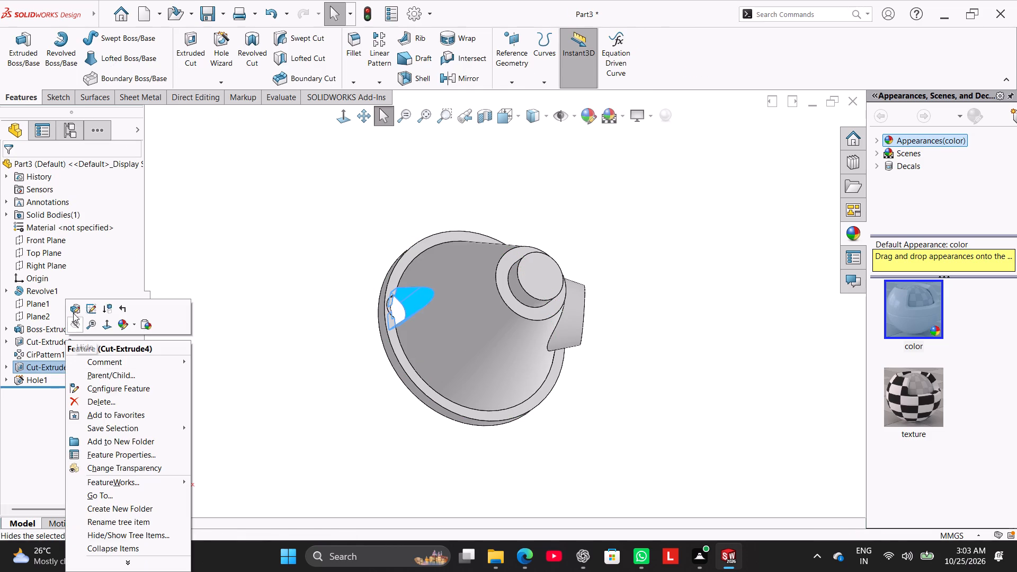
left_click(73, 310)
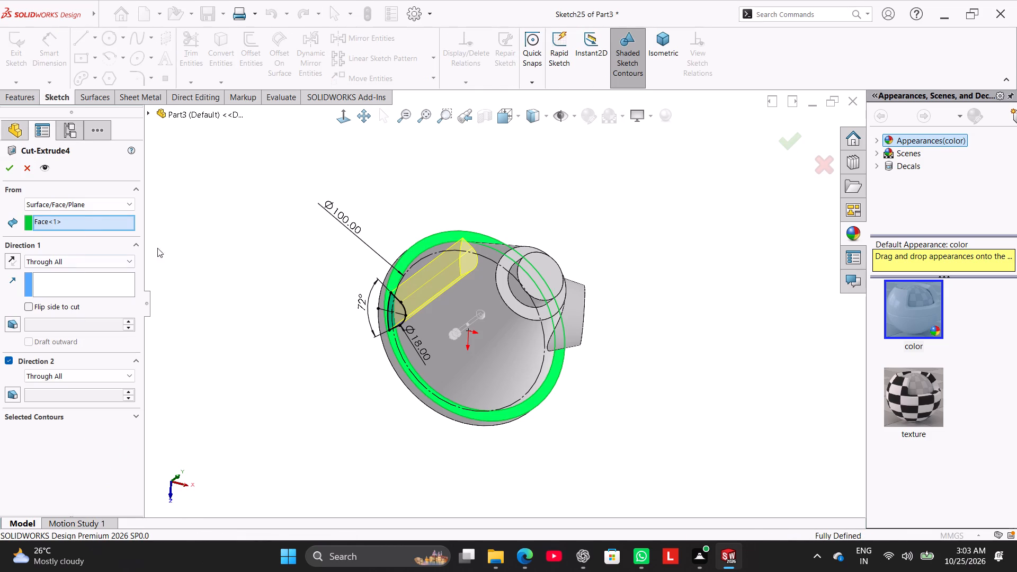
left_click(10, 169)
left_click(185, 265)
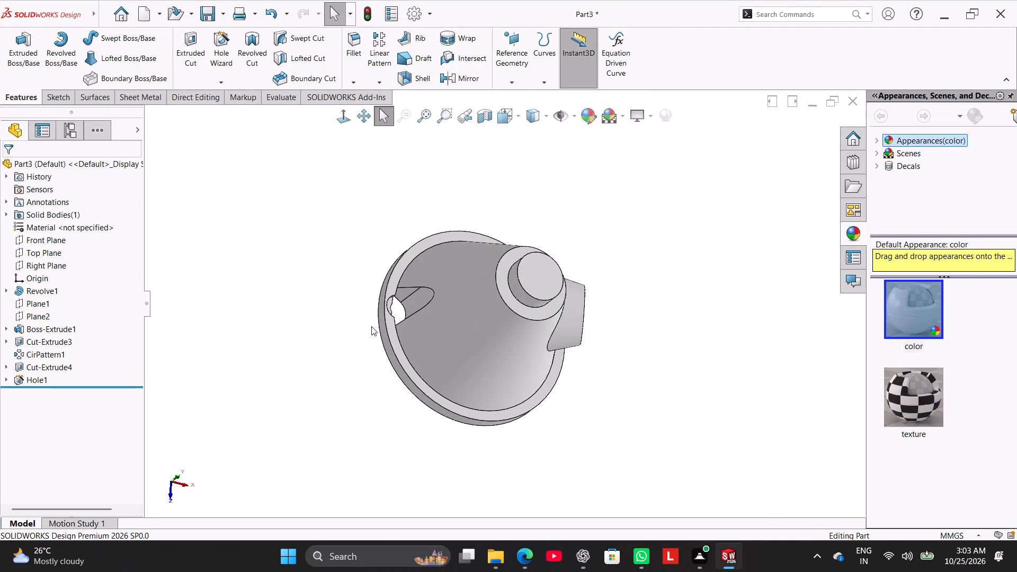
scroll(395, 327, "down", 5)
middle_click(309, 358)
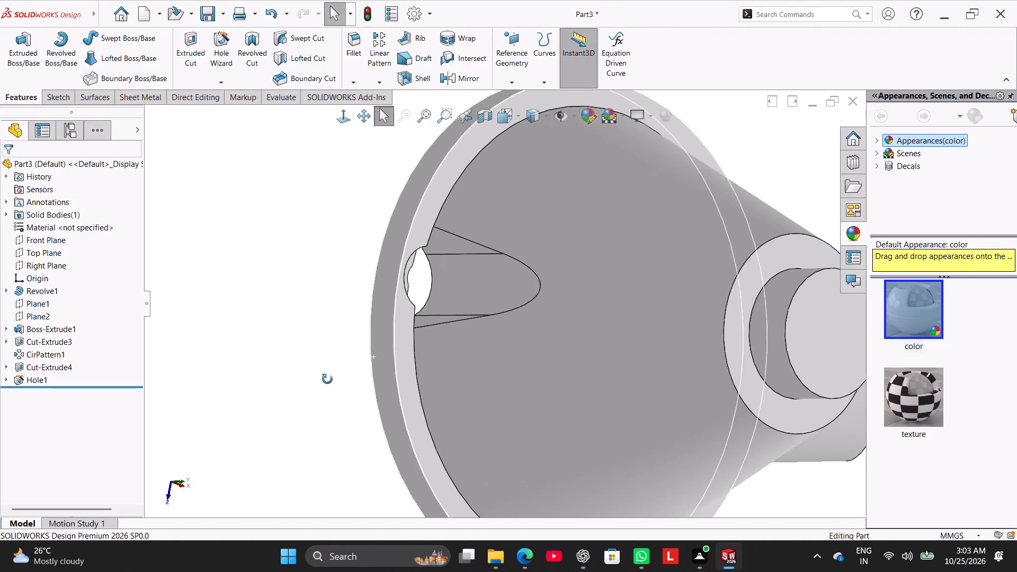
right_click(56, 363)
left_click(67, 316)
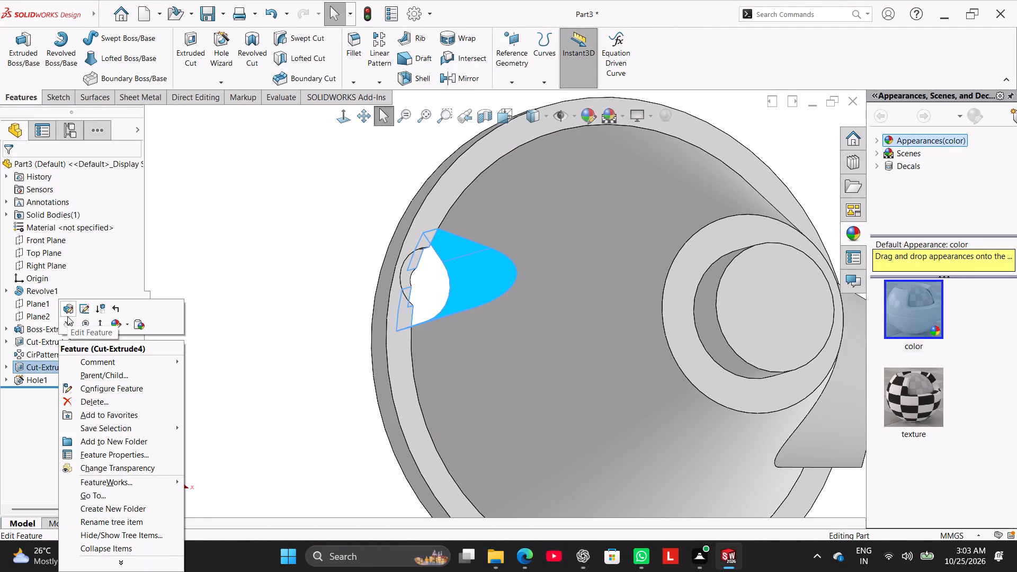
left_click(18, 361)
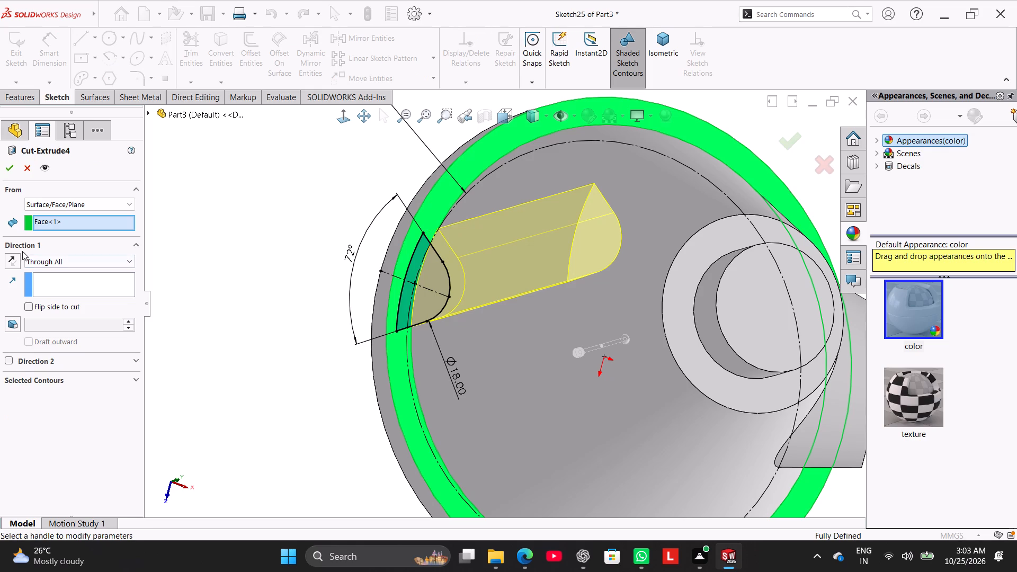
left_click(8, 169)
left_click(221, 323)
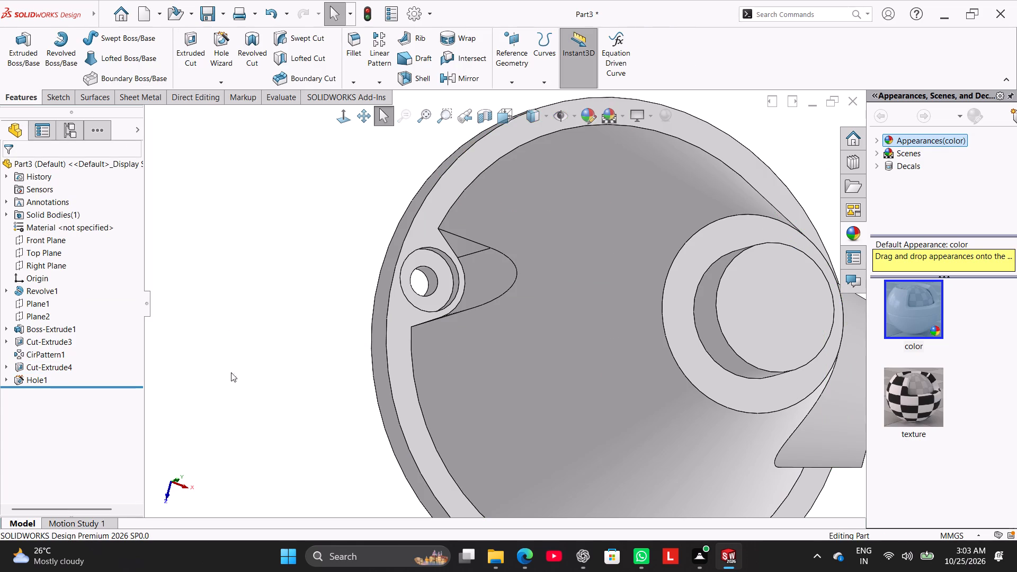
Set up a circular pattern of the counterbored flange hole (Hole1) and wall notch (Cut-Extrude4) about the cone's outer conical face.
right_click_drag(231, 377, 322, 295)
left_click(33, 382, "ctrl")
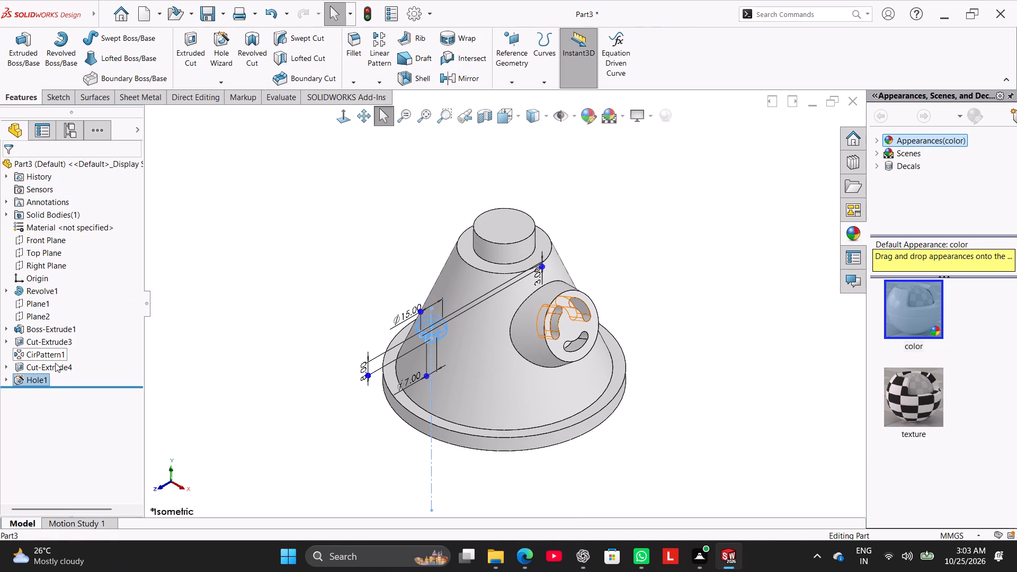
left_click(55, 364, "ctrl")
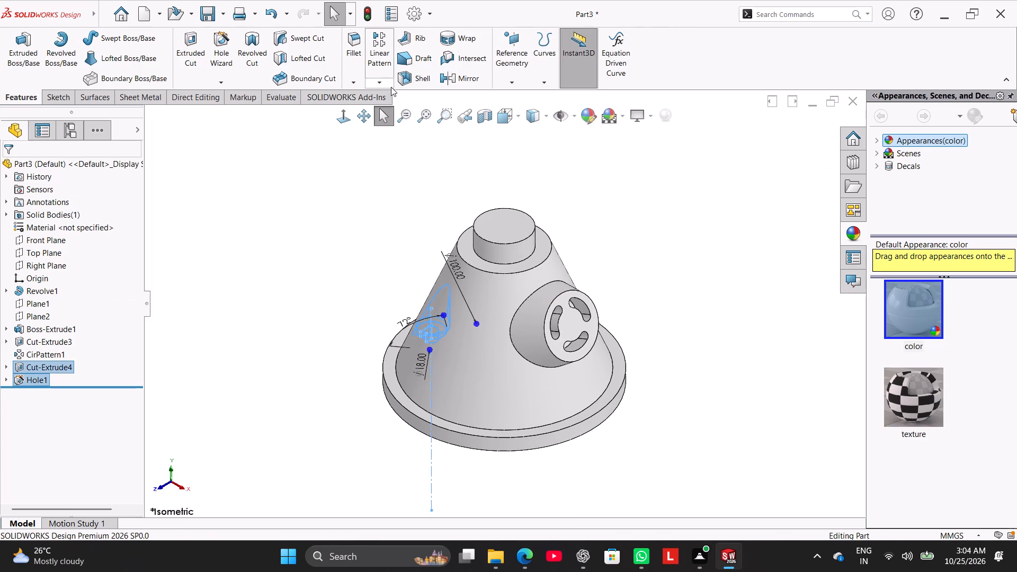
left_click(387, 86)
left_click(398, 109)
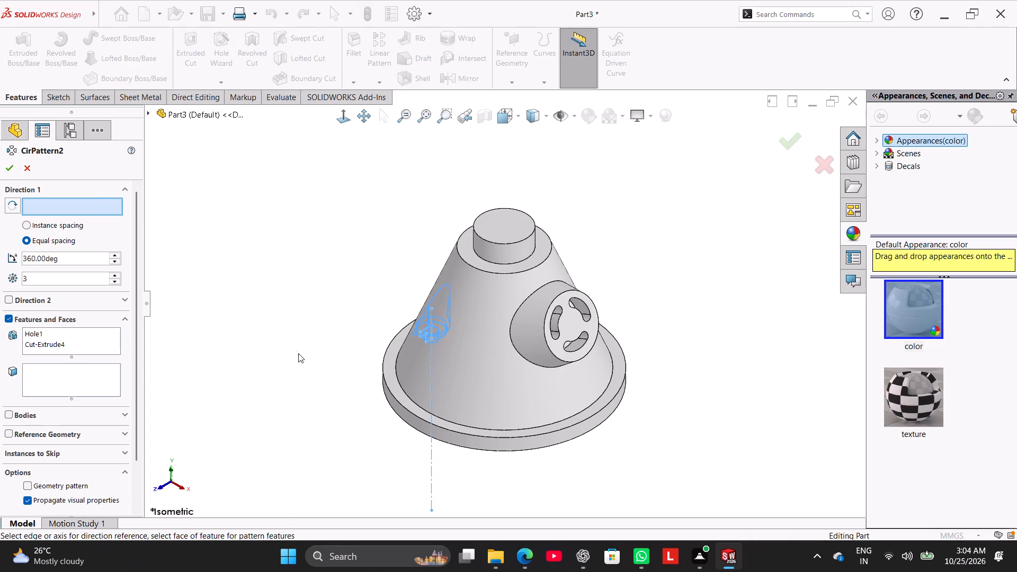
left_click(457, 427)
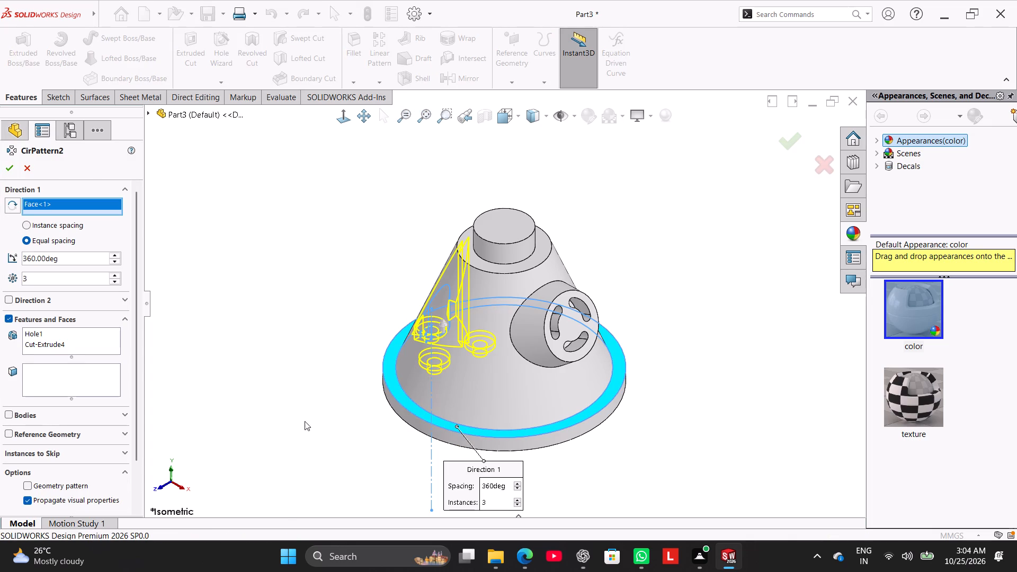
middle_click_drag(286, 418, 367, 512)
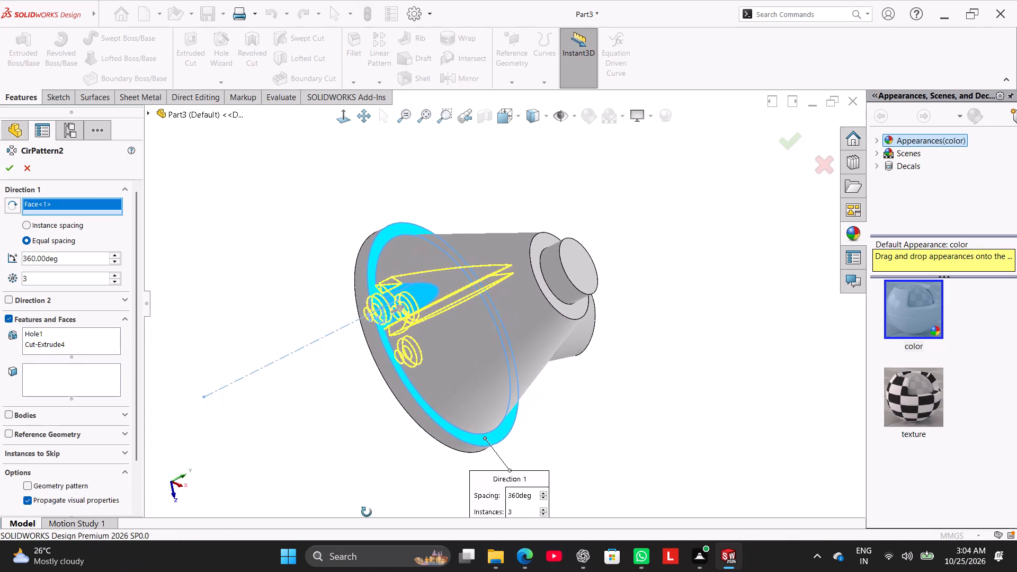
middle_click_drag(367, 512, 326, 444)
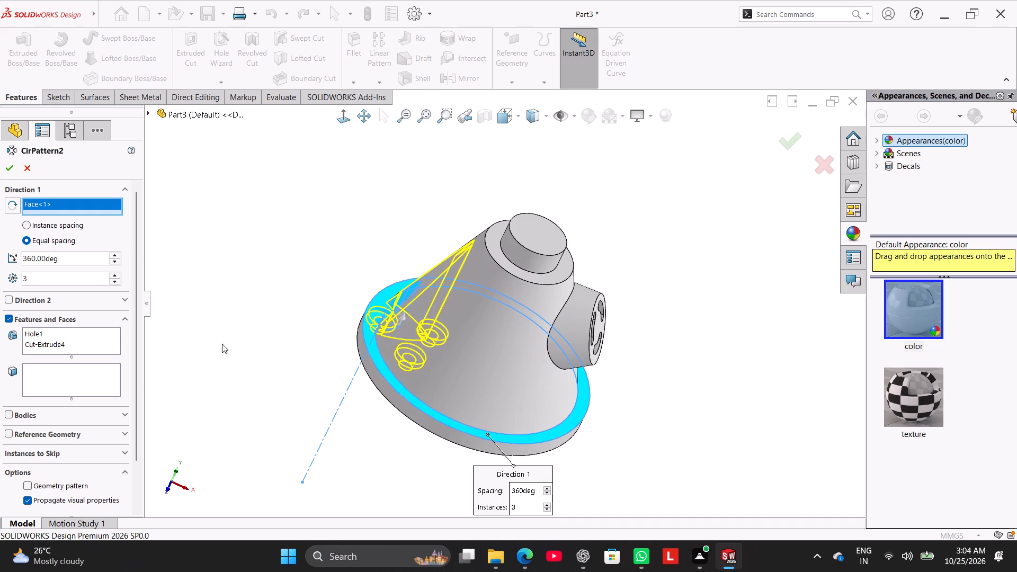
middle_click_drag(267, 350, 290, 410)
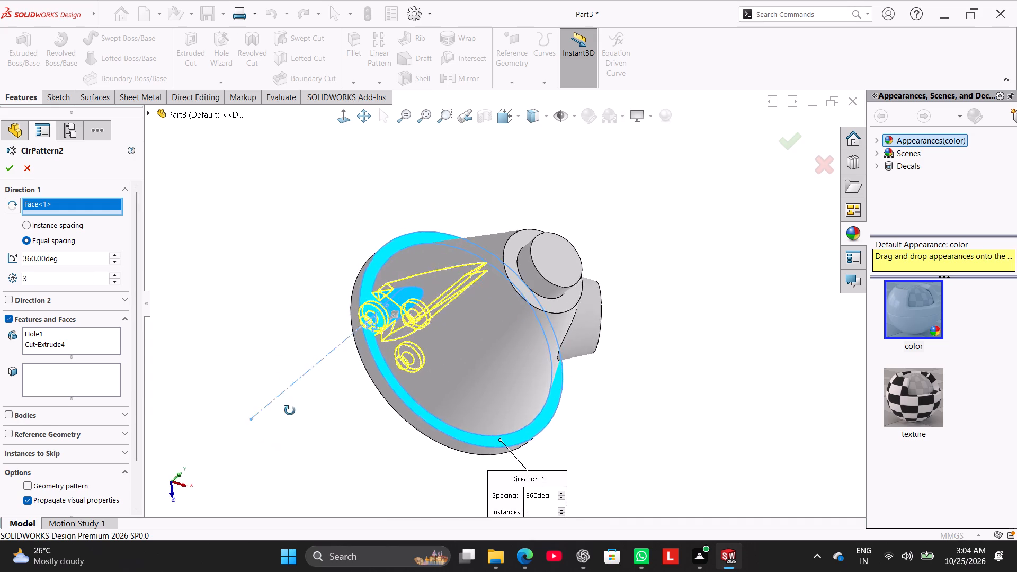
middle_click_drag(290, 410, 250, 346)
right_click(91, 207)
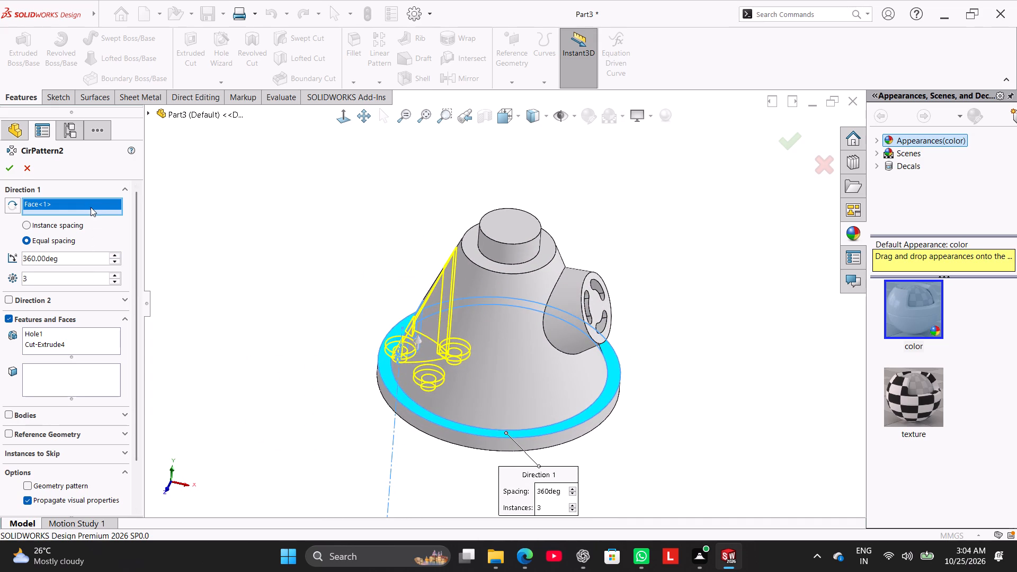
left_click(107, 215)
left_click(479, 377)
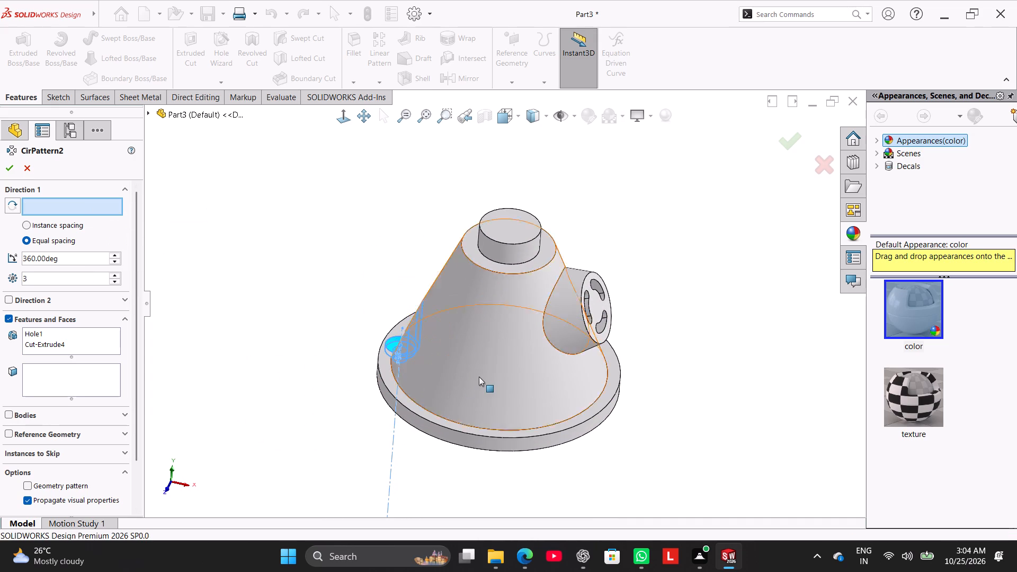
middle_click_drag(245, 342, 260, 383)
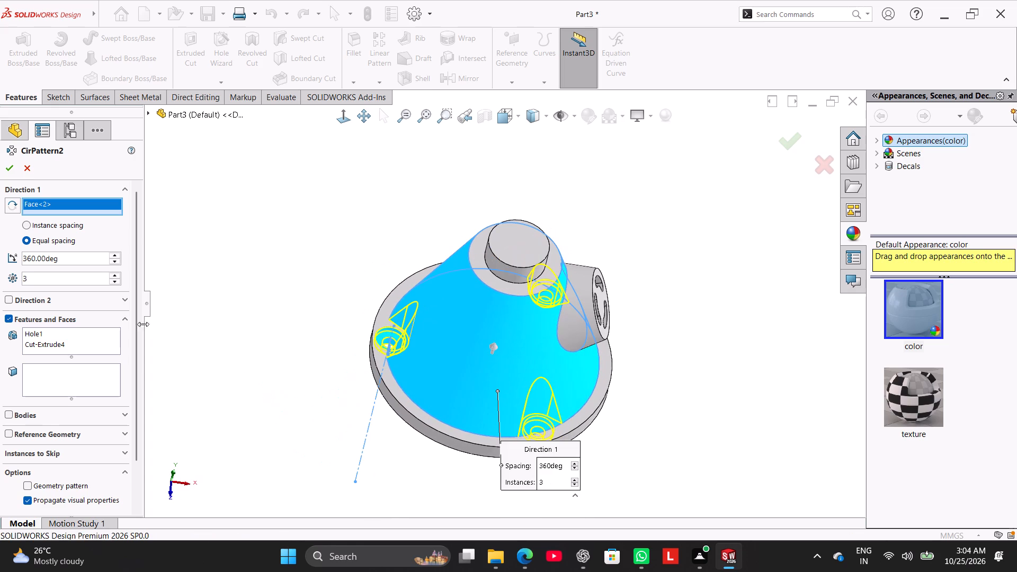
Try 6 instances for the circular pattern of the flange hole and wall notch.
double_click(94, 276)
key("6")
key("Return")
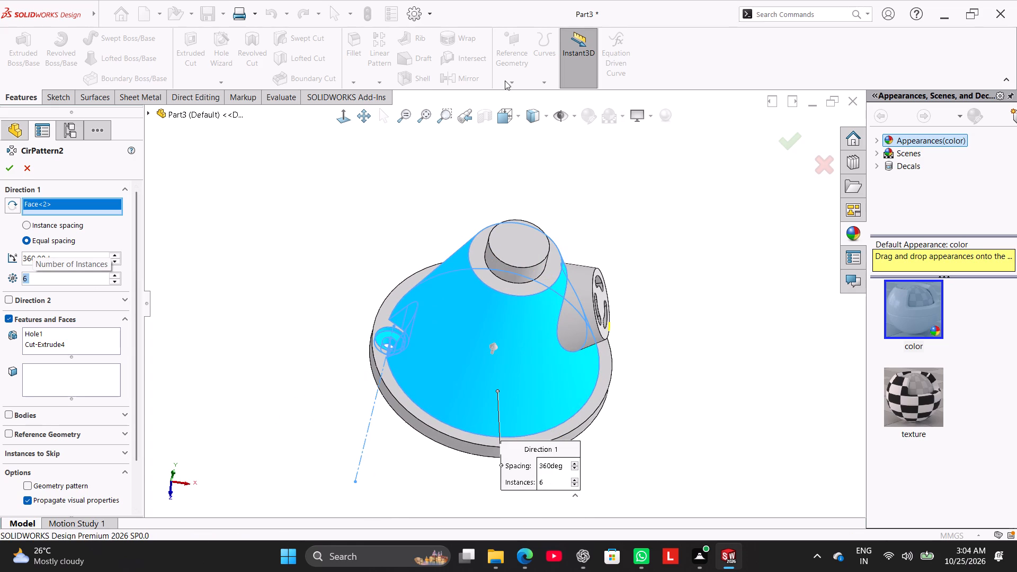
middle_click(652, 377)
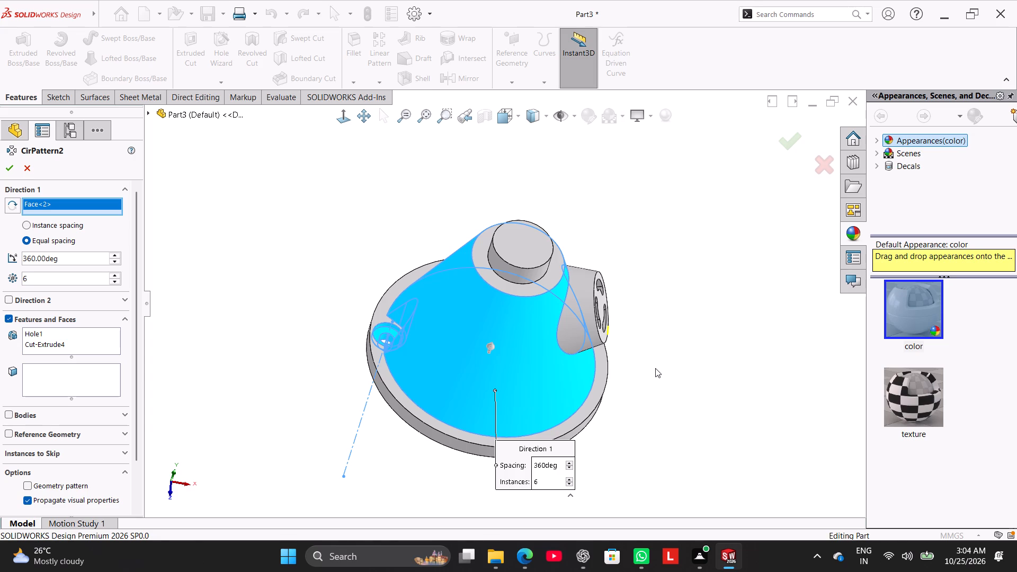
Set the circular pattern to 5 instances equally spaced over 360 degrees and create it.
left_click(80, 278)
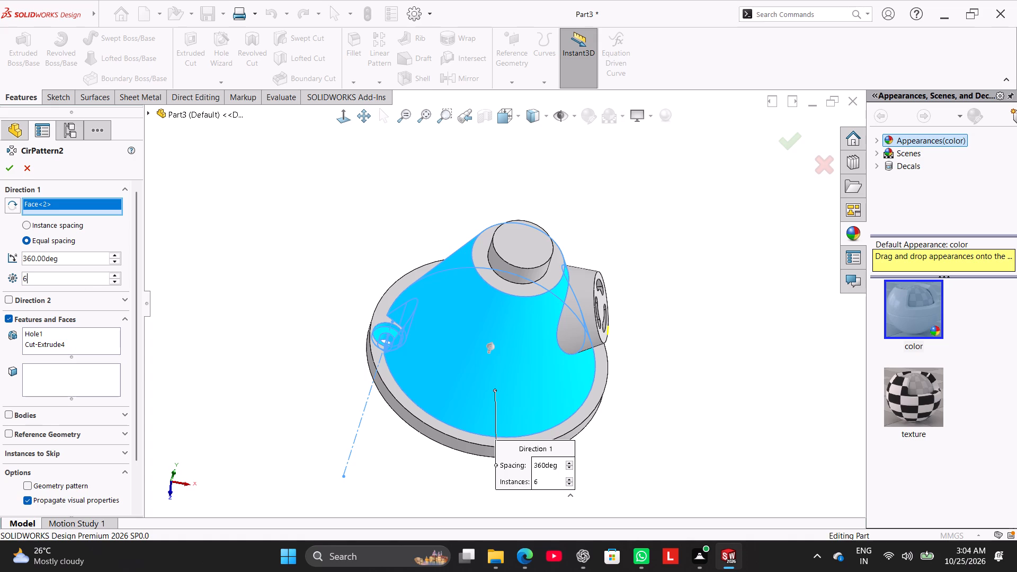
double_click(80, 278)
key("5")
key("Return")
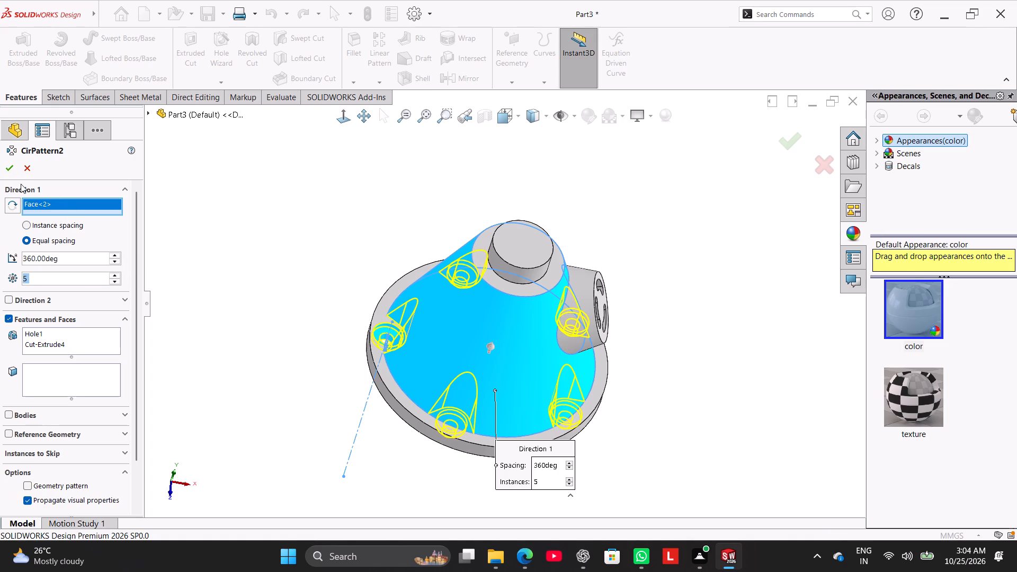
left_click(14, 166)
left_click(230, 222)
Section the patterned part along the Front Plane and view the cut face-on.
right_click_drag(239, 317, 373, 205)
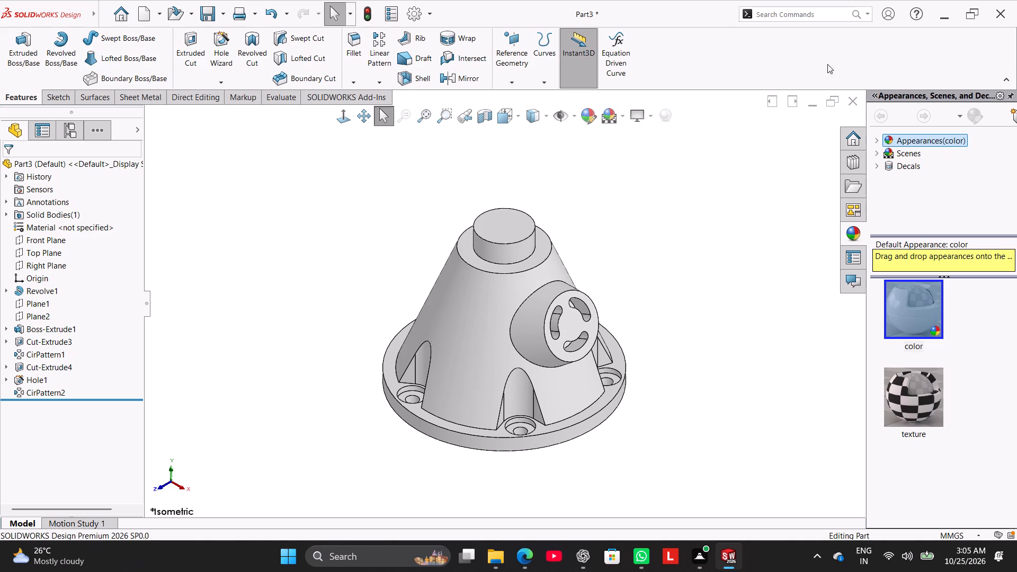
middle_click_drag(722, 291, 693, 346)
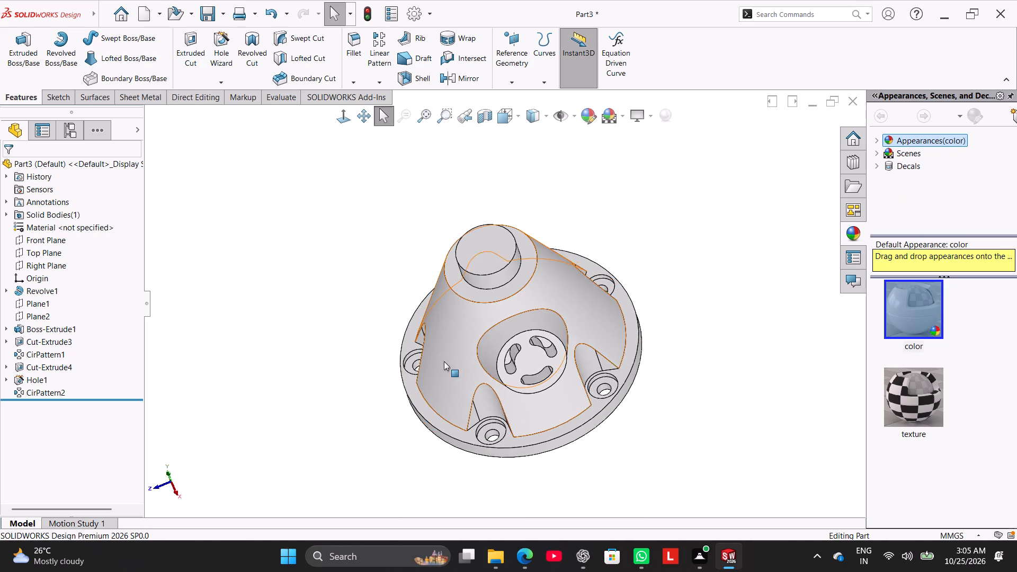
right_click_drag(327, 318, 398, 255)
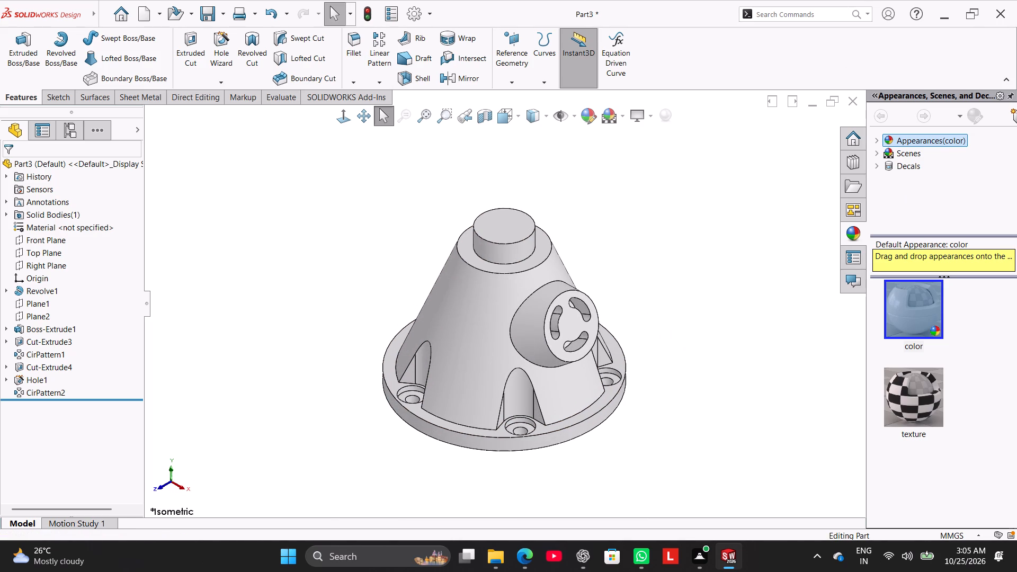
left_click(477, 110)
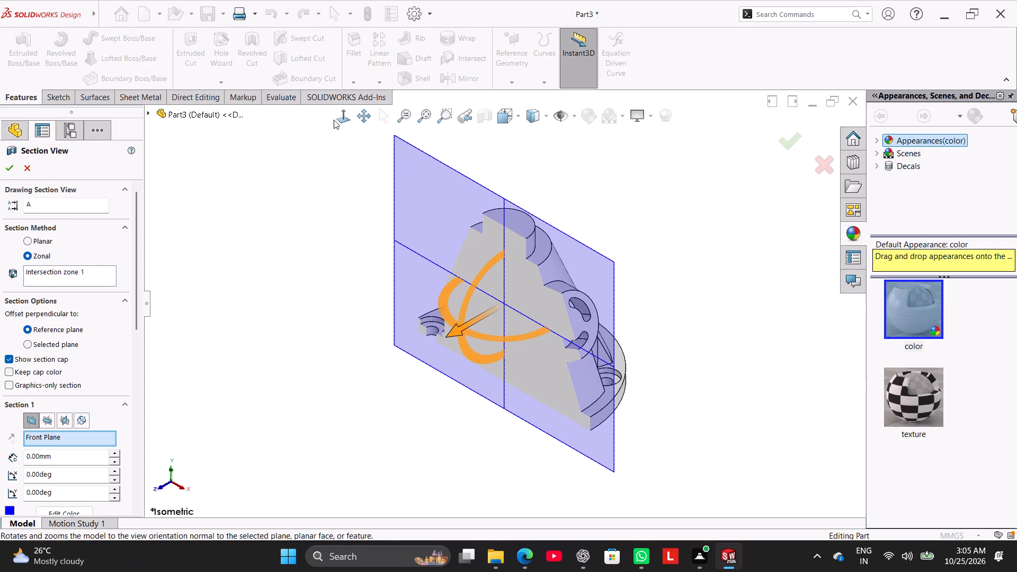
left_click(338, 120)
left_click(258, 276)
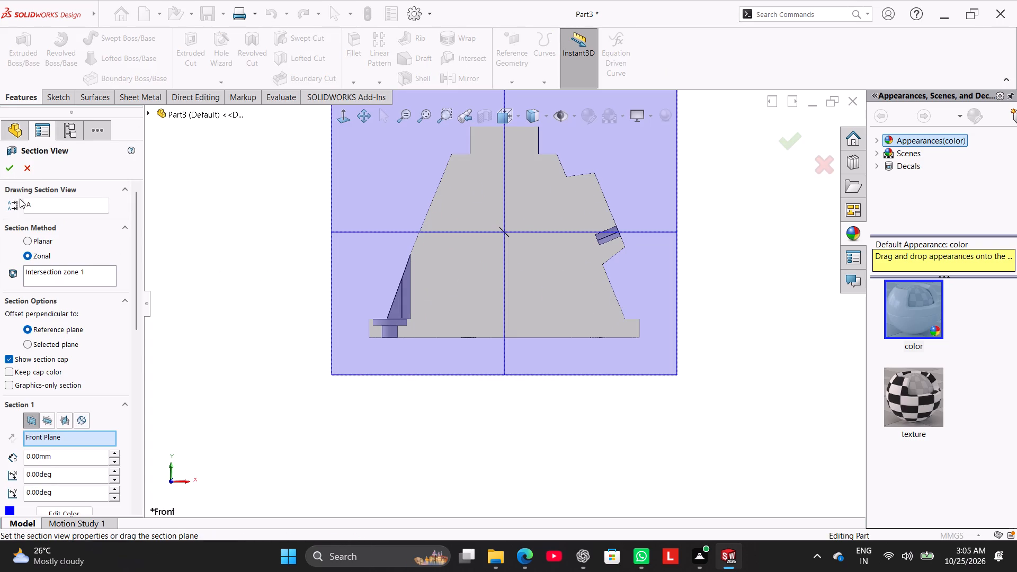
left_click(11, 168)
left_click(206, 260)
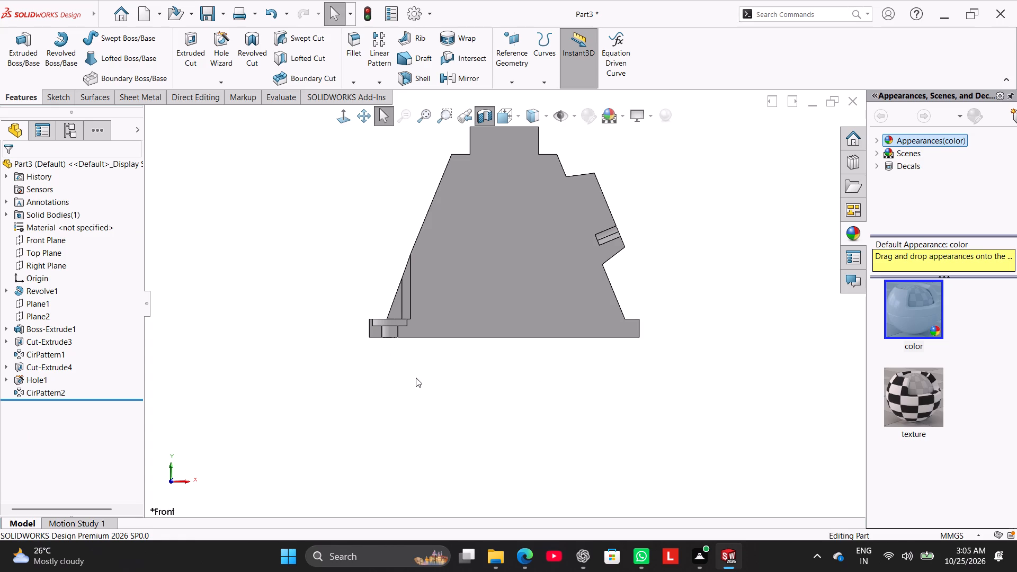
Examine the sectioned flange hole, wall notch and boss slot up close and from several angles, and turn off the section view.
scroll(421, 334, "down", 4)
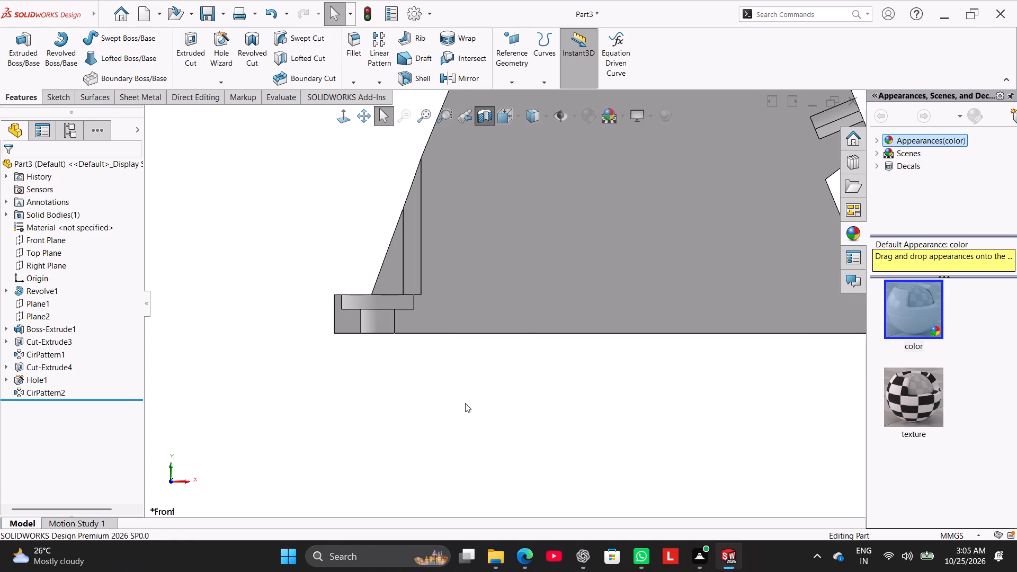
middle_click_drag(462, 405, 441, 381)
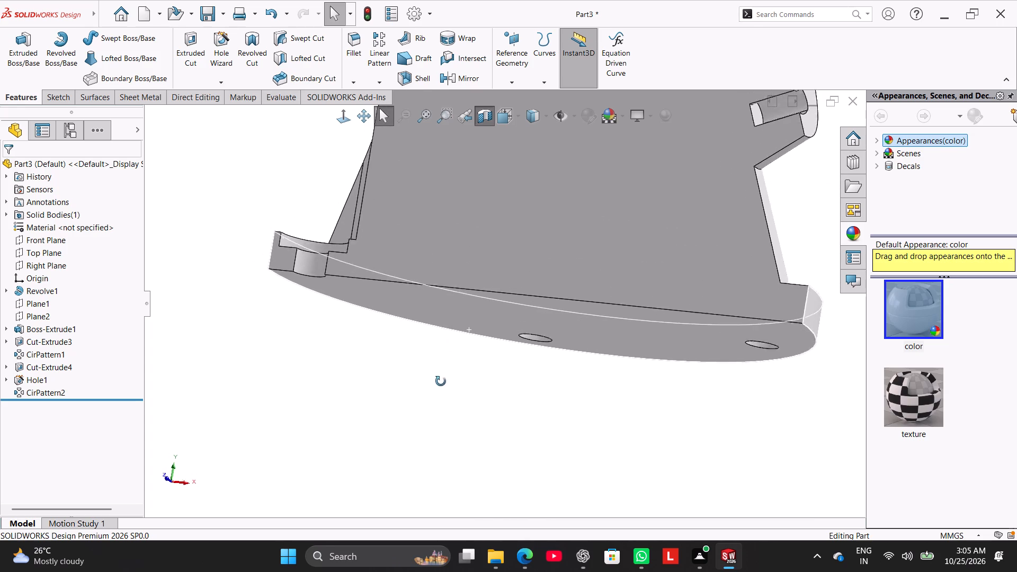
middle_click_drag(441, 381, 460, 426)
left_click(348, 127)
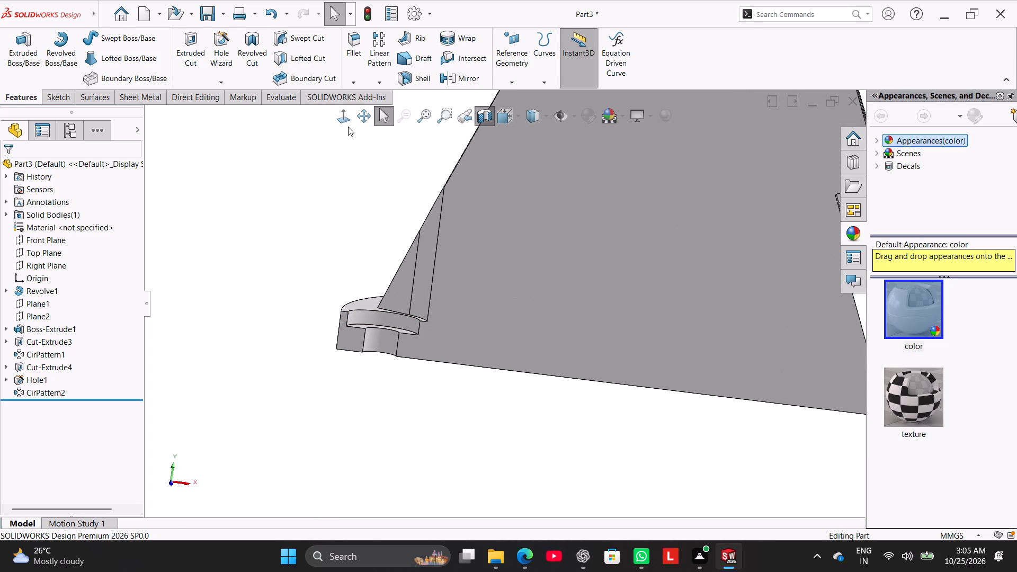
left_click(343, 114)
left_click(305, 235)
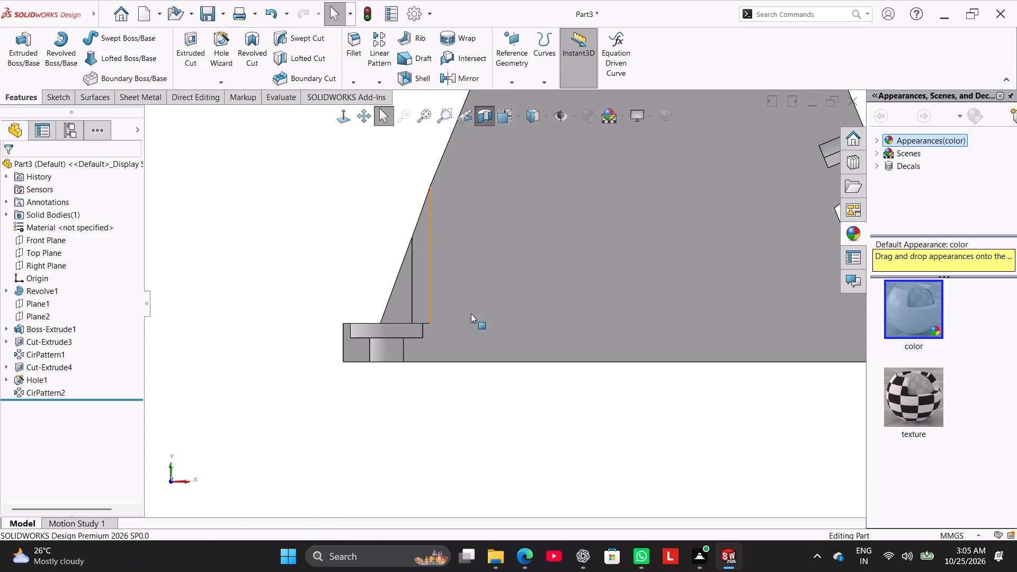
scroll(490, 318, "up", 3)
scroll(528, 308, "down", 1)
scroll(532, 303, "up", 3)
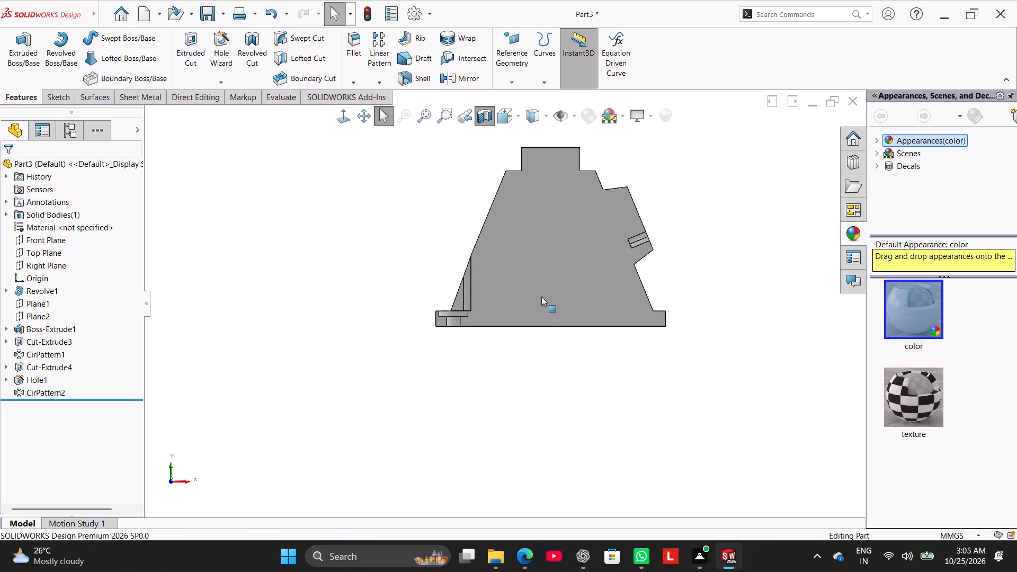
scroll(542, 296, "down", 1)
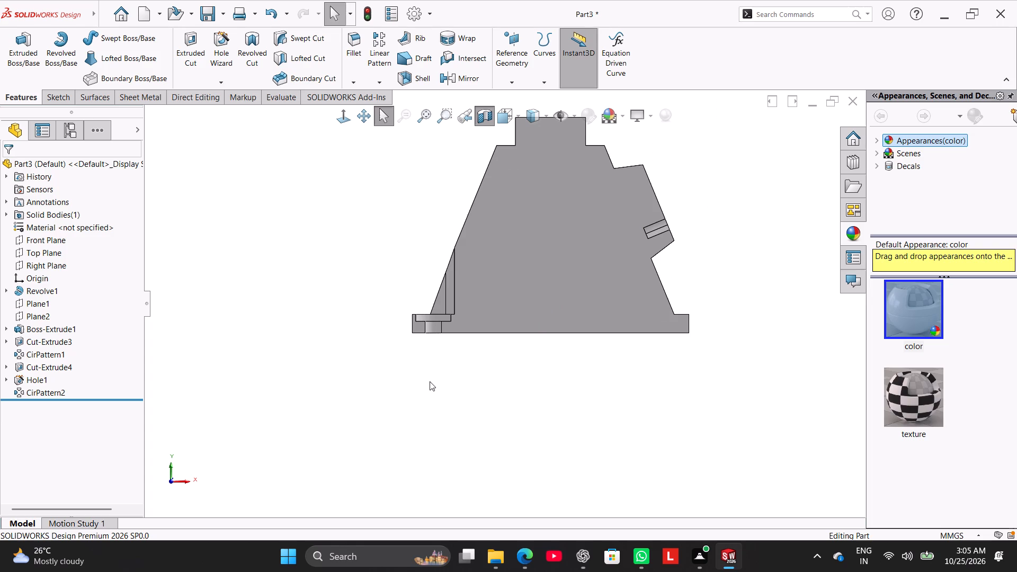
middle_click_drag(752, 257, 703, 307)
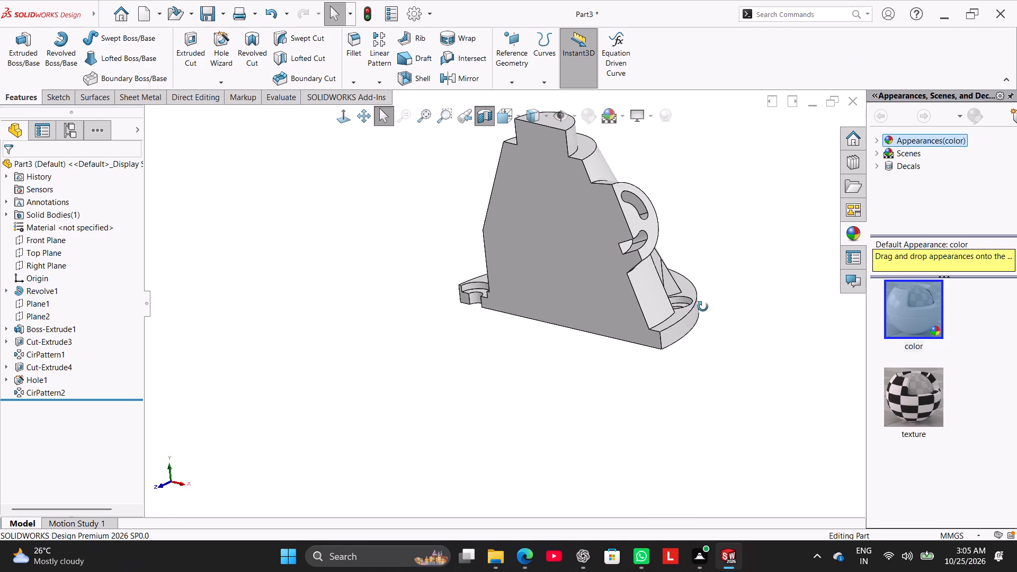
middle_click_drag(703, 307, 693, 344)
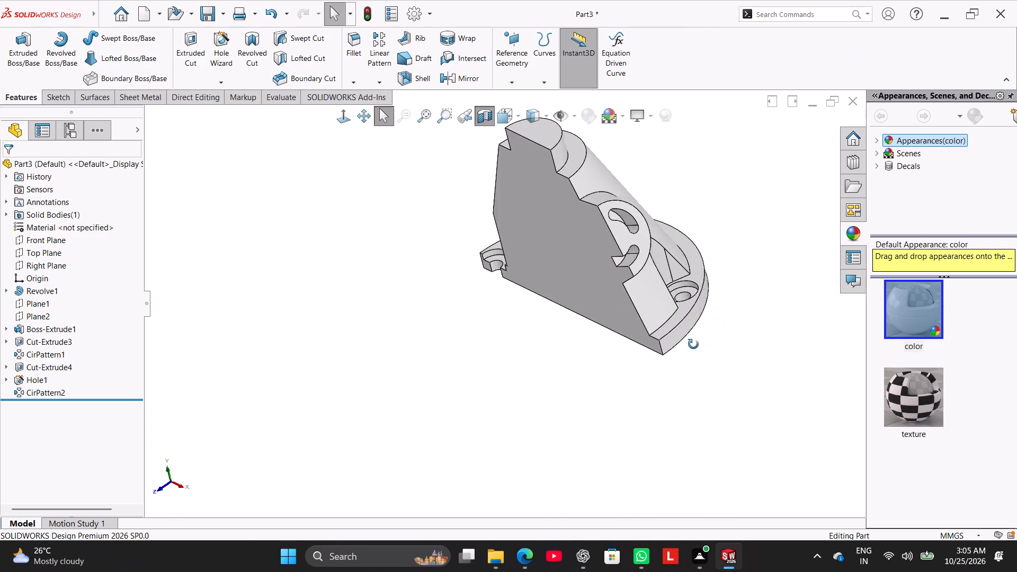
middle_click_drag(693, 344, 751, 302)
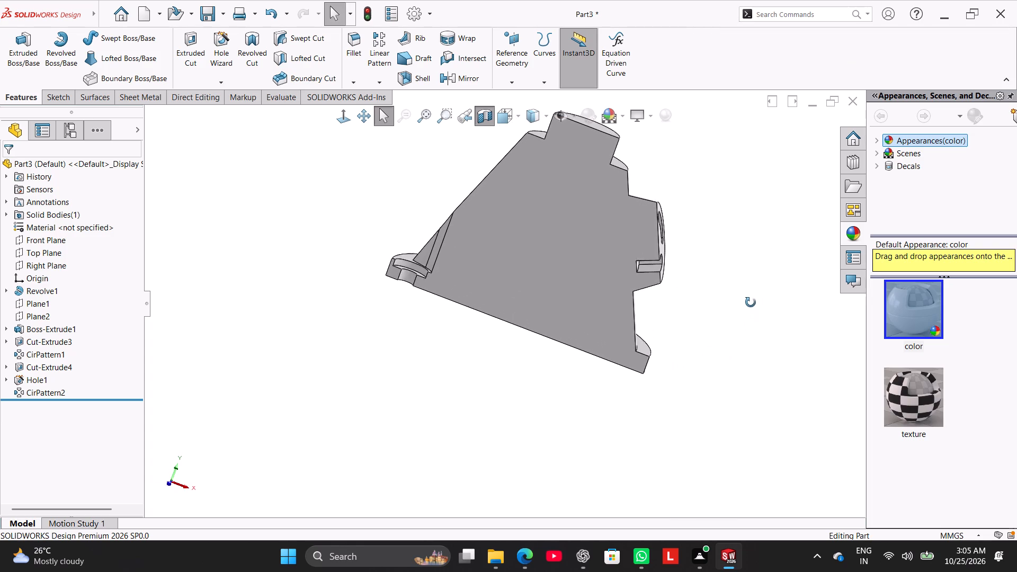
middle_click_drag(751, 302, 751, 284)
left_click(347, 114)
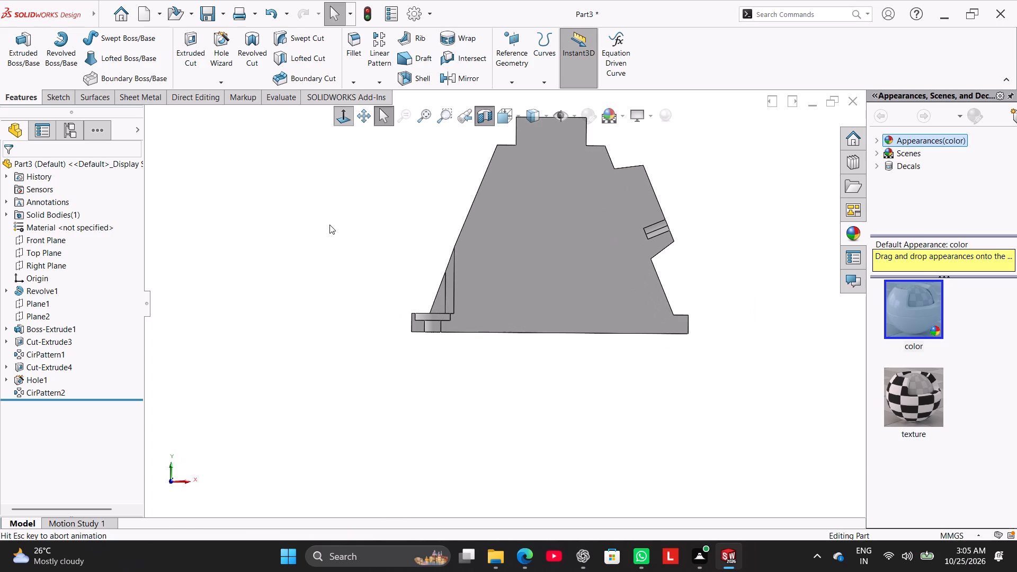
left_click(478, 115)
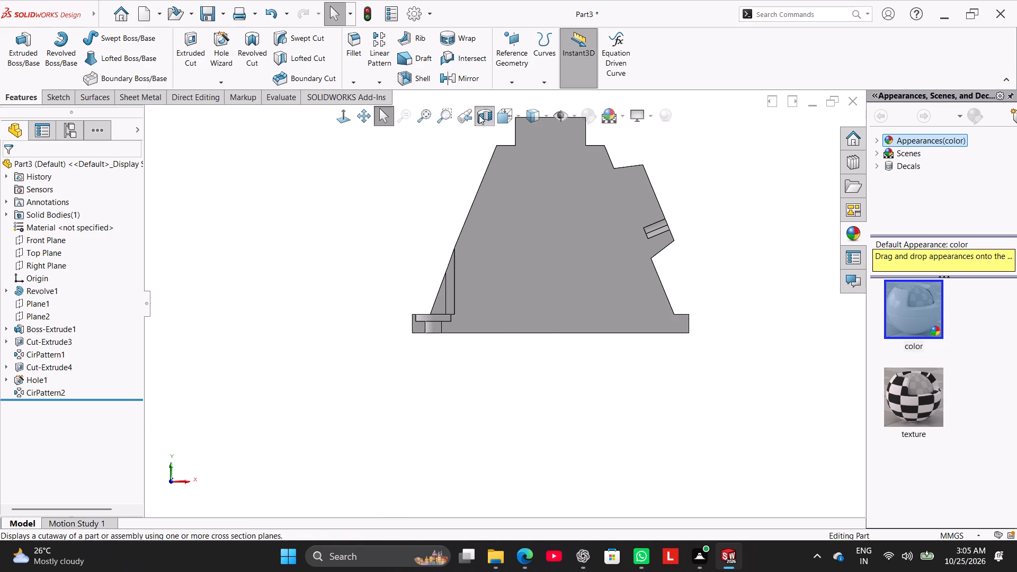
left_click(363, 223)
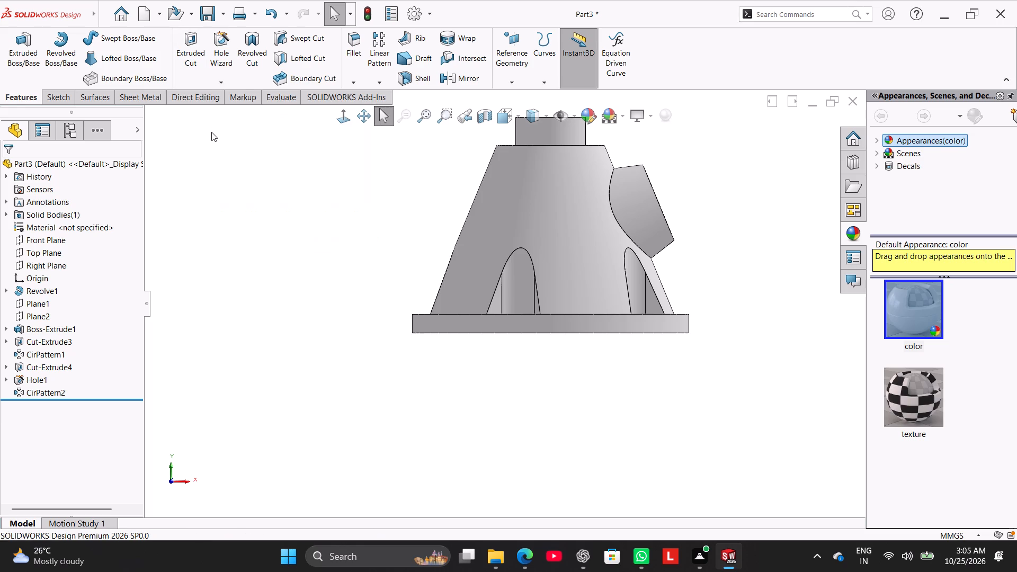
Shell the part with a 5 mm wall thickness, removing the top face of the upper cylinder.
left_click(417, 78)
middle_click_drag(423, 206, 410, 302)
left_click(539, 149)
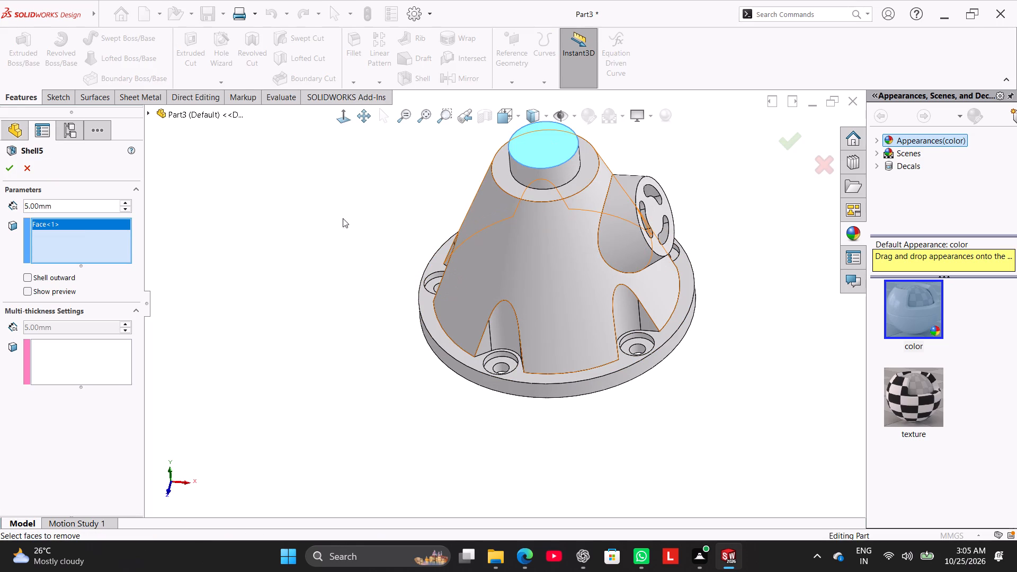
left_click(53, 288)
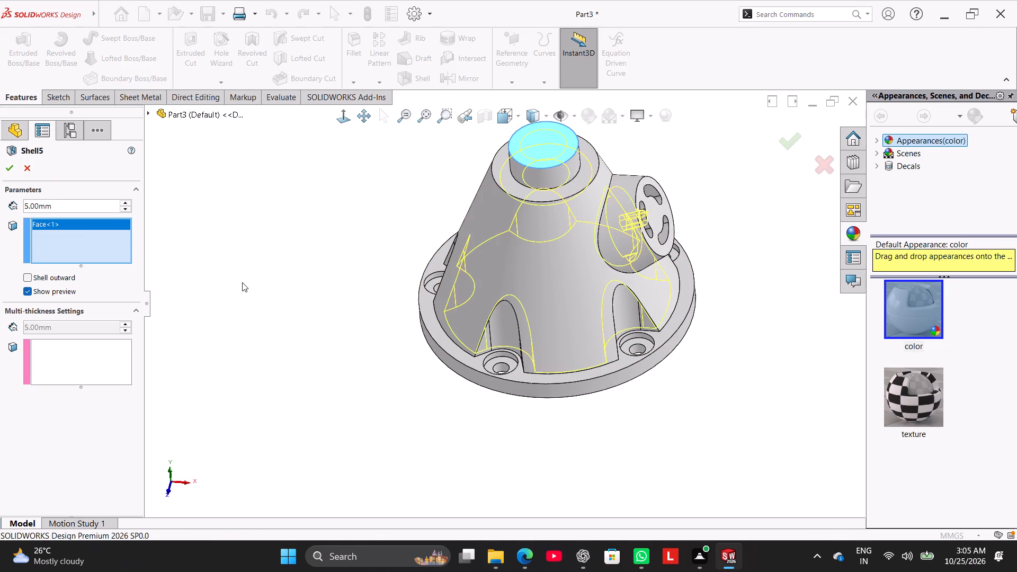
middle_click_drag(255, 284, 312, 255)
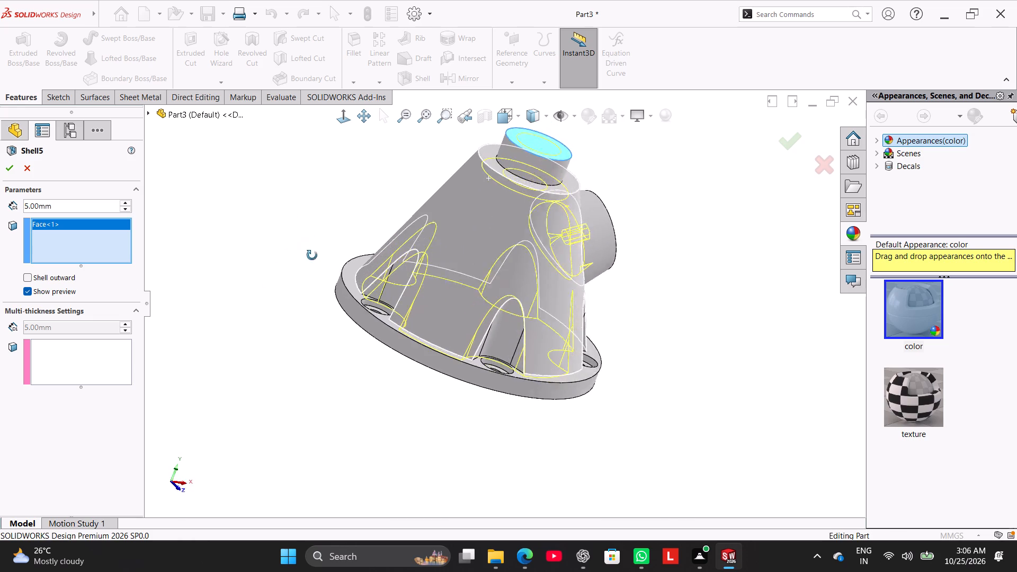
middle_click_drag(312, 255, 285, 280)
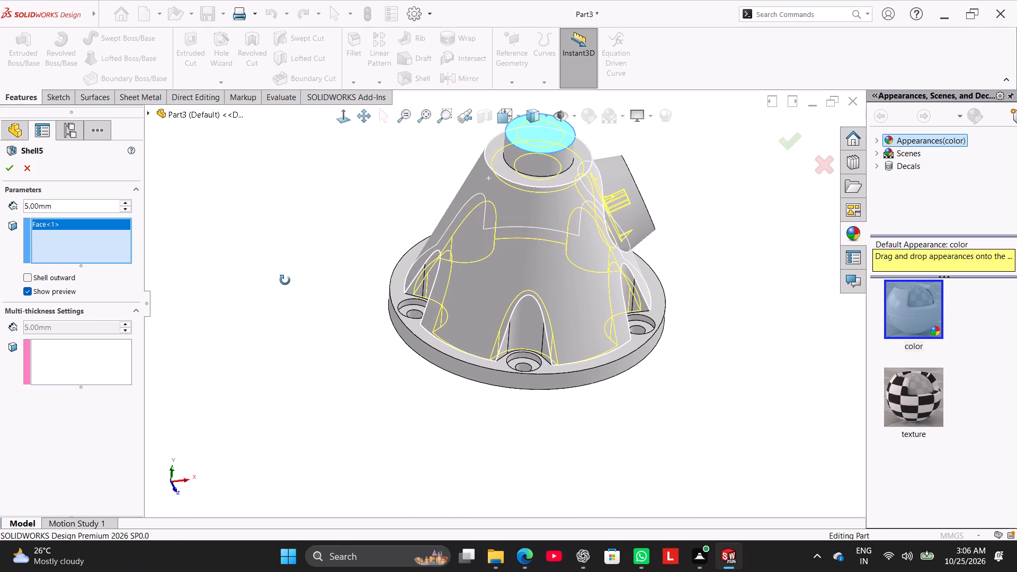
middle_click_drag(285, 280, 278, 257)
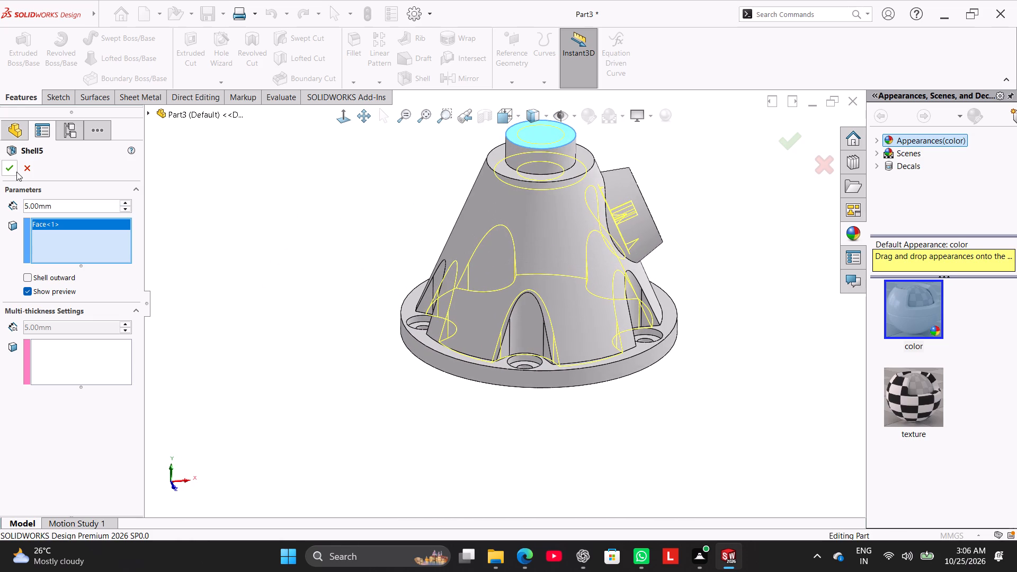
left_click(11, 168)
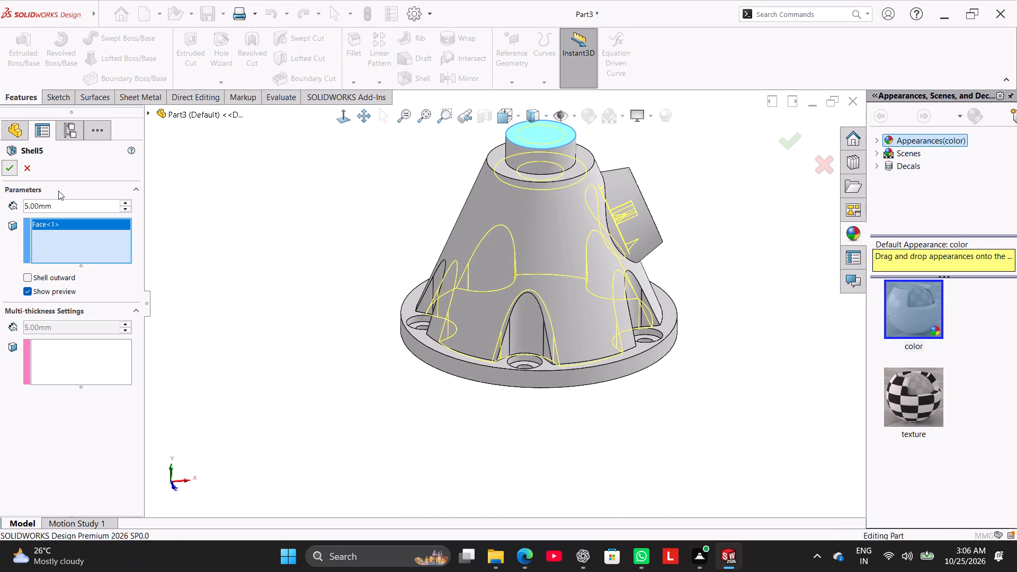
left_click(209, 239)
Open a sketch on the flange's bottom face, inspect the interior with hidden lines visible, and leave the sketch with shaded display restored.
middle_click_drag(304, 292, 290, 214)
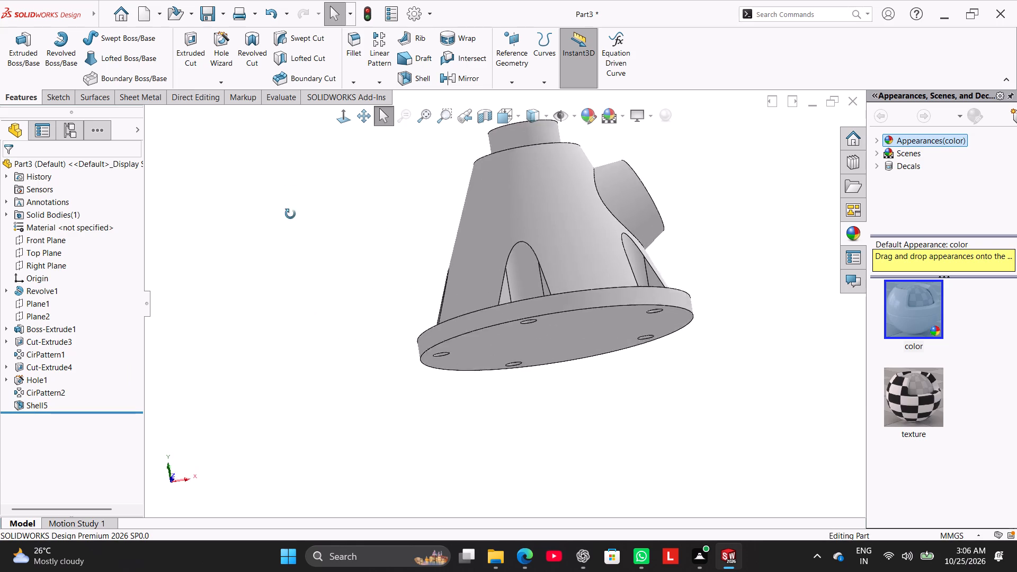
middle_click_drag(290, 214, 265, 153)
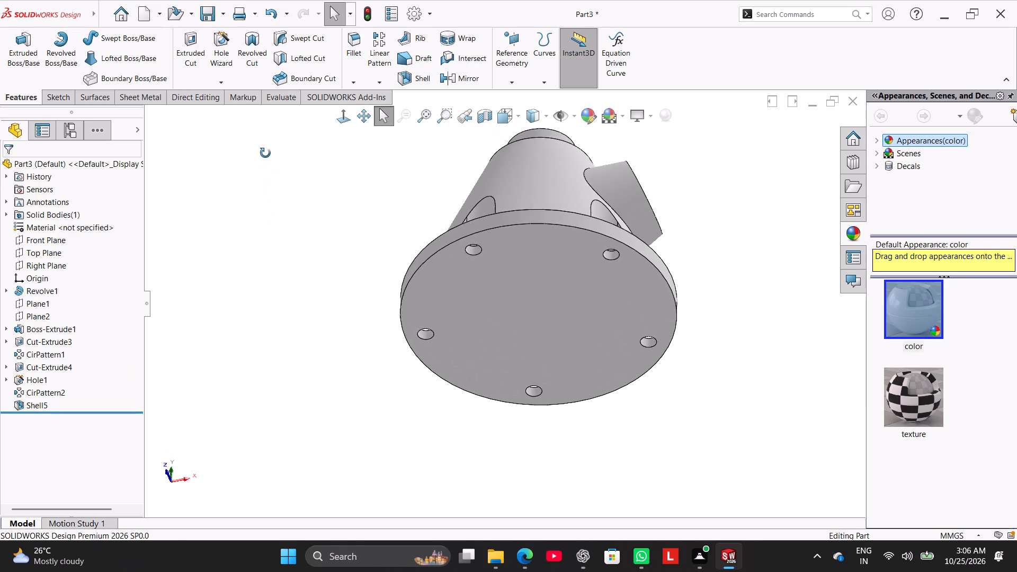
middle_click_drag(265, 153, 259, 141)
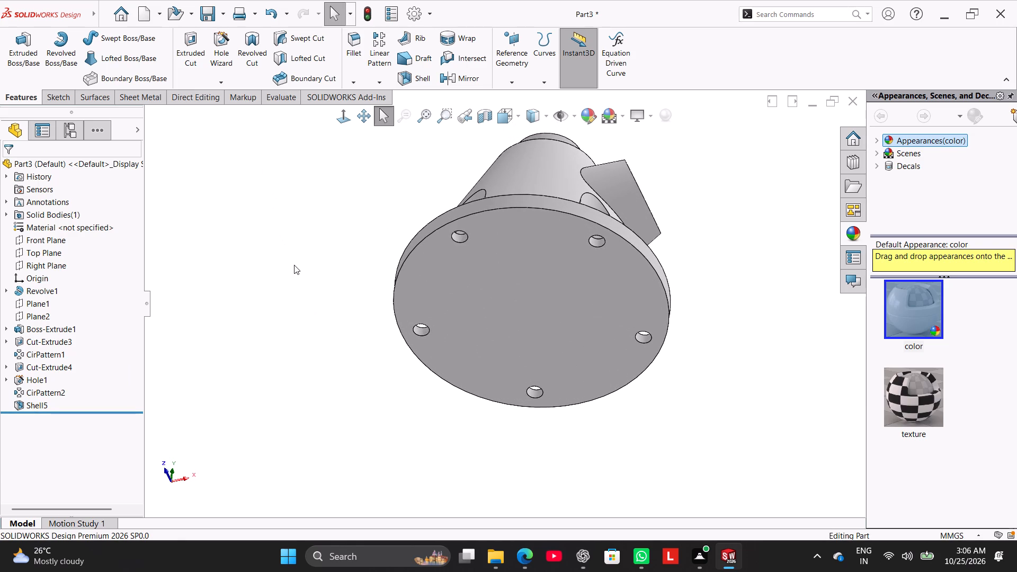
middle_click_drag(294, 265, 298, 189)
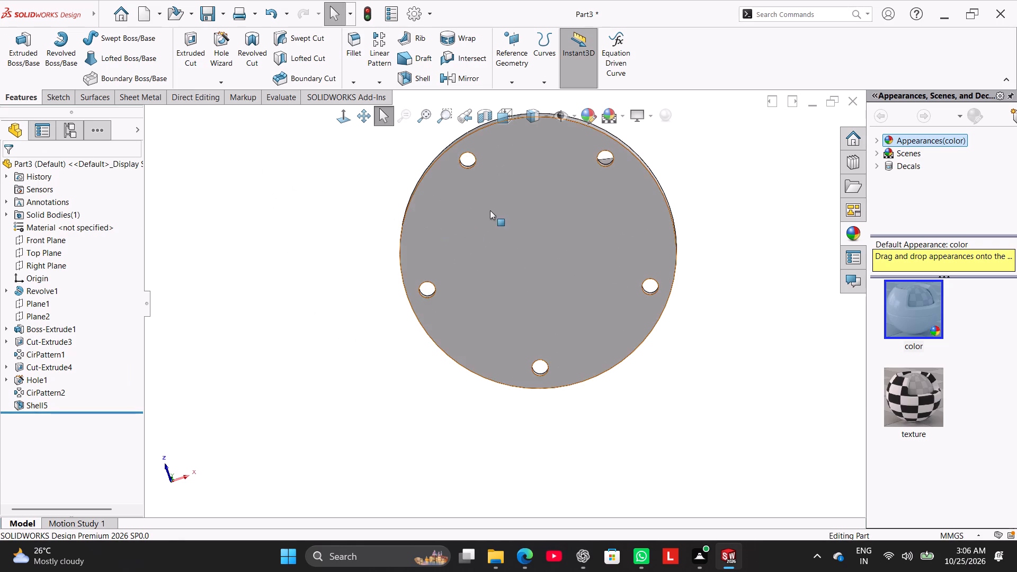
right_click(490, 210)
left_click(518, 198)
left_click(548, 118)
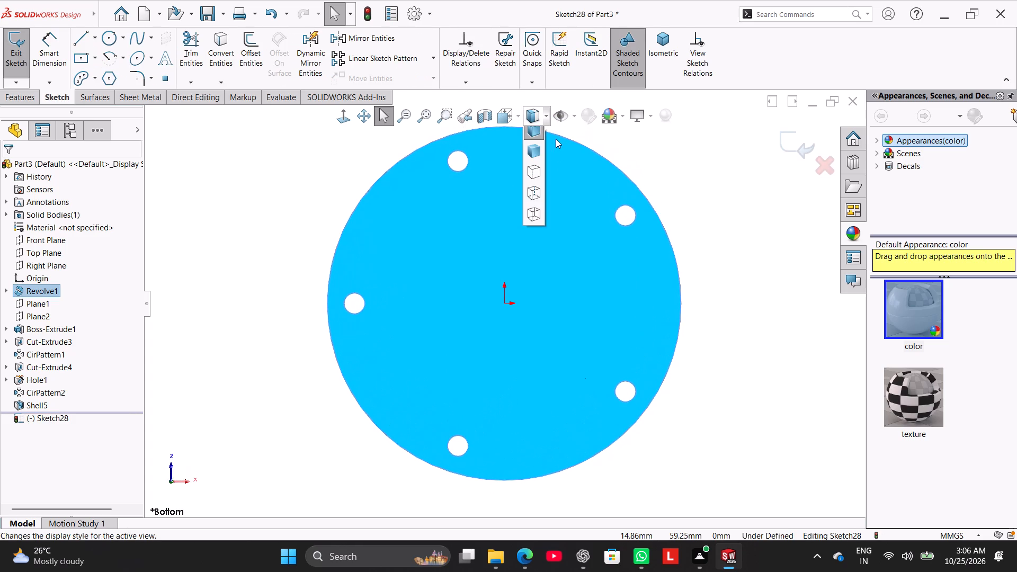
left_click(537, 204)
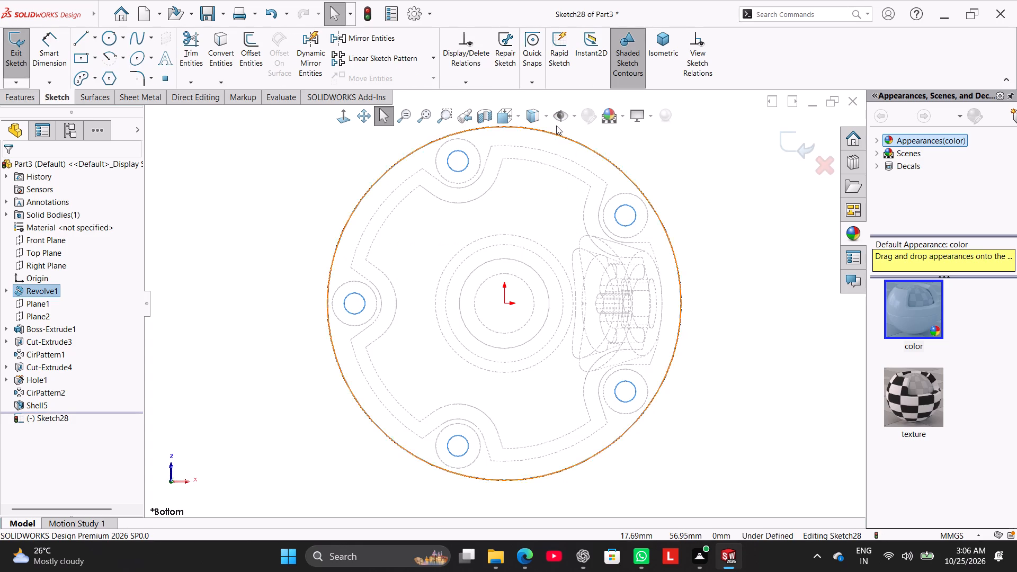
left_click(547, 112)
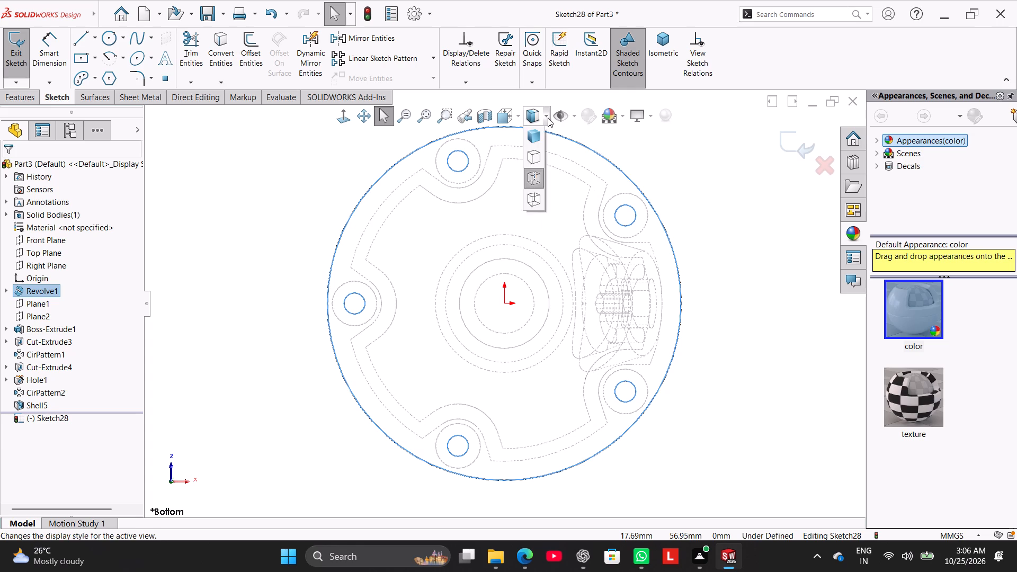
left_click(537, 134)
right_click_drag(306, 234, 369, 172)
Preview a section of the shelled part along the Front Plane, view the cut face-on, and discard the section.
right_click_drag(280, 237, 338, 182)
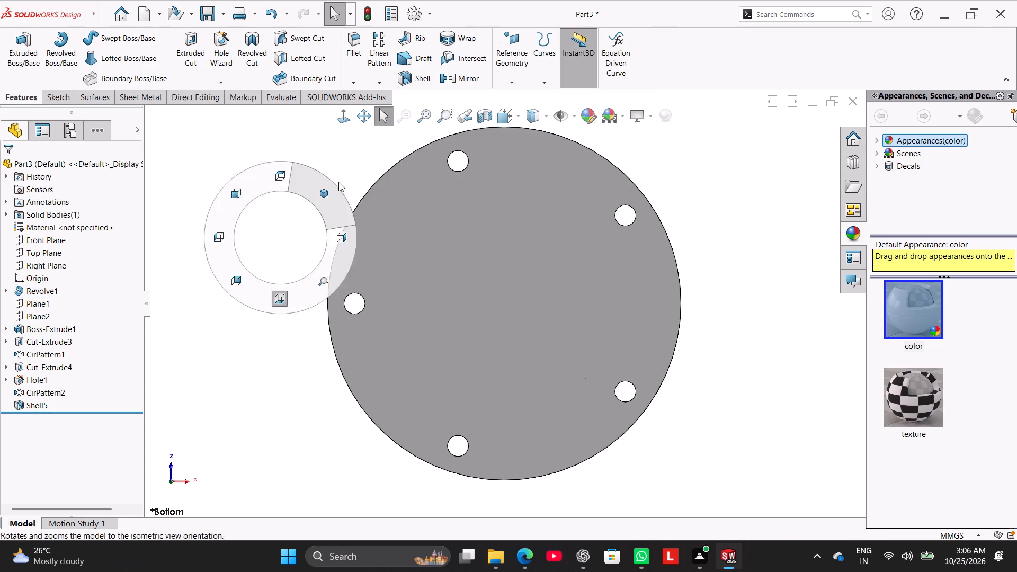
right_click_drag(338, 182, 384, 155)
left_click(264, 274)
left_click(481, 117)
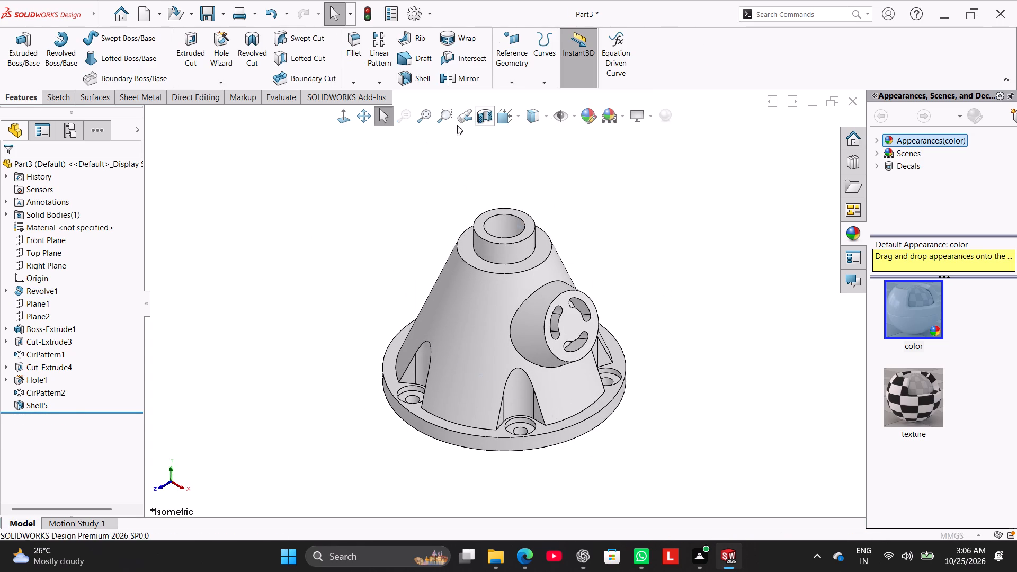
left_click(348, 117)
left_click(268, 265)
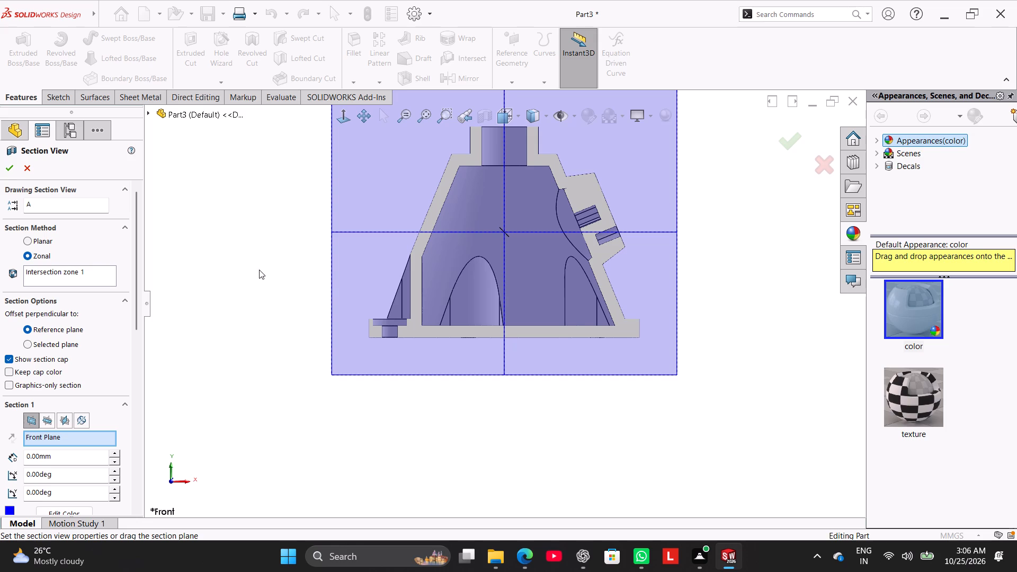
left_click(30, 167)
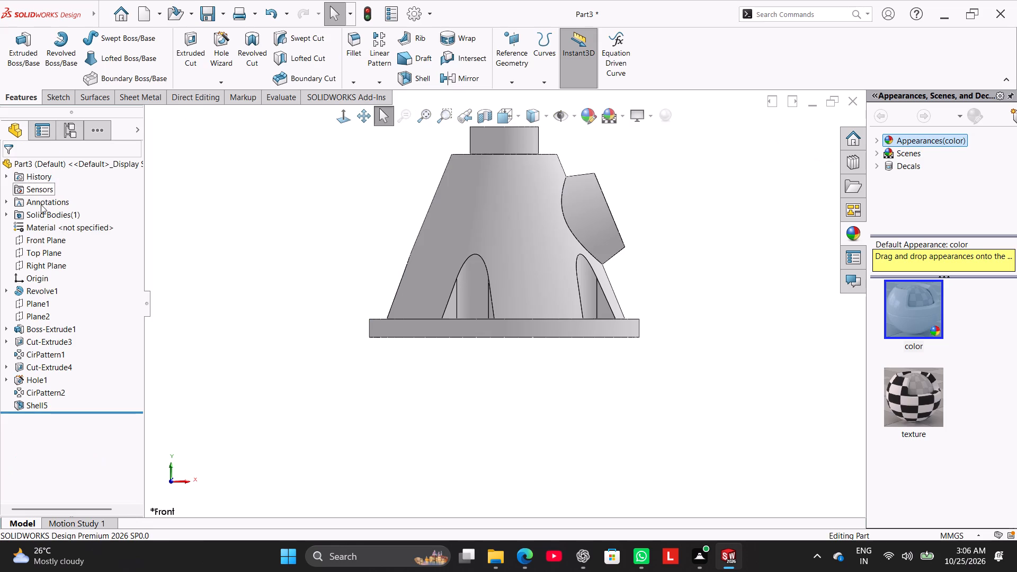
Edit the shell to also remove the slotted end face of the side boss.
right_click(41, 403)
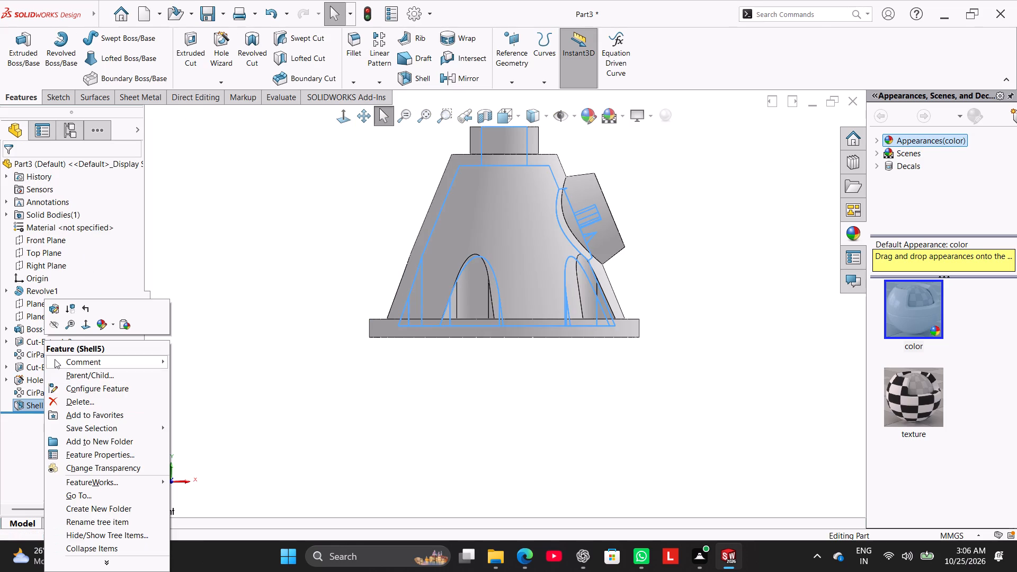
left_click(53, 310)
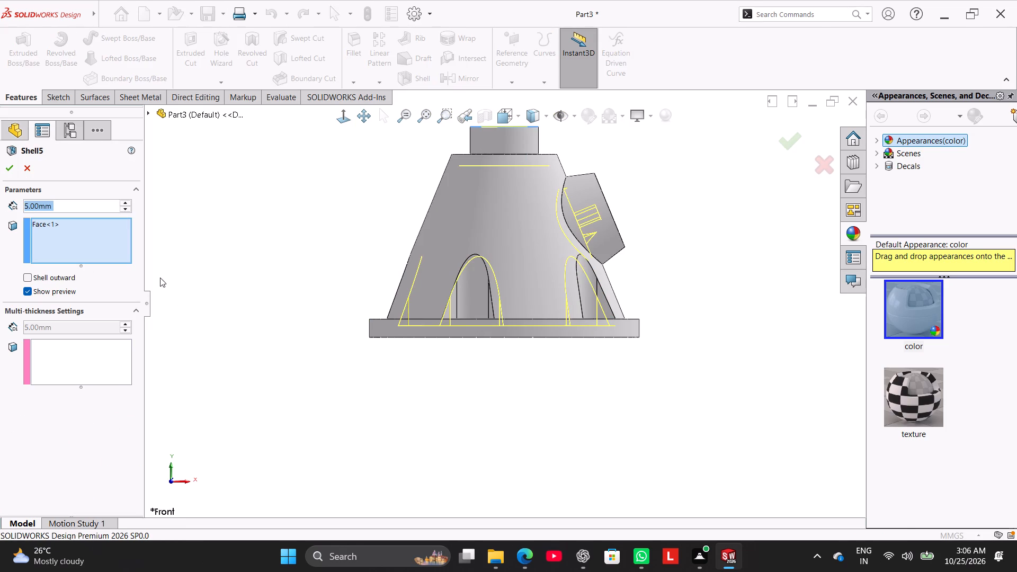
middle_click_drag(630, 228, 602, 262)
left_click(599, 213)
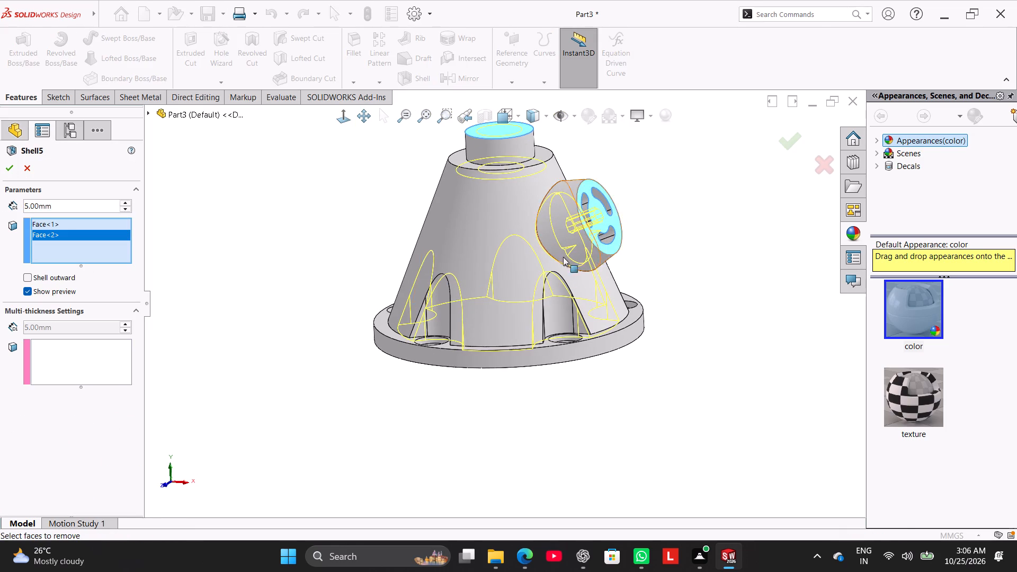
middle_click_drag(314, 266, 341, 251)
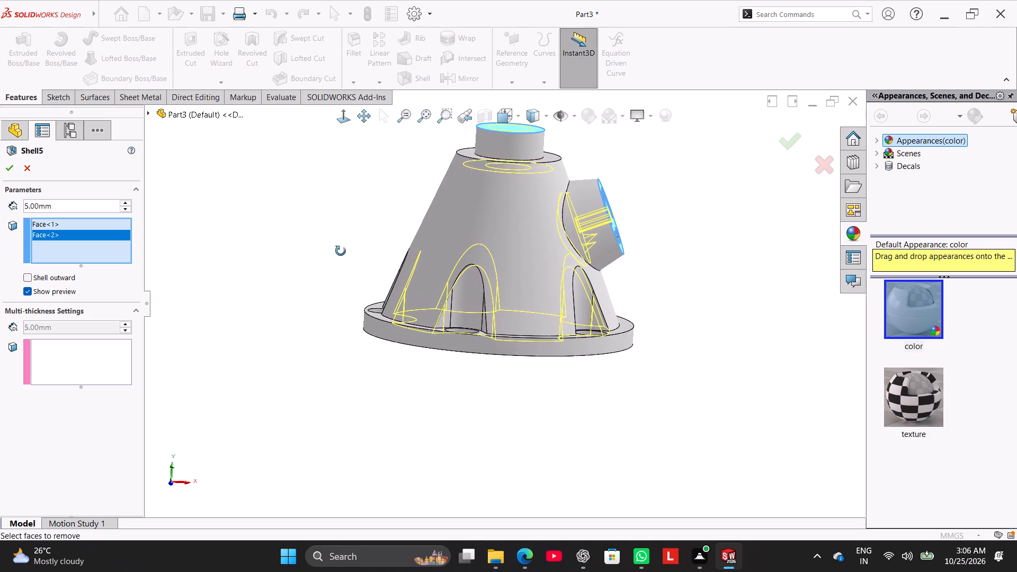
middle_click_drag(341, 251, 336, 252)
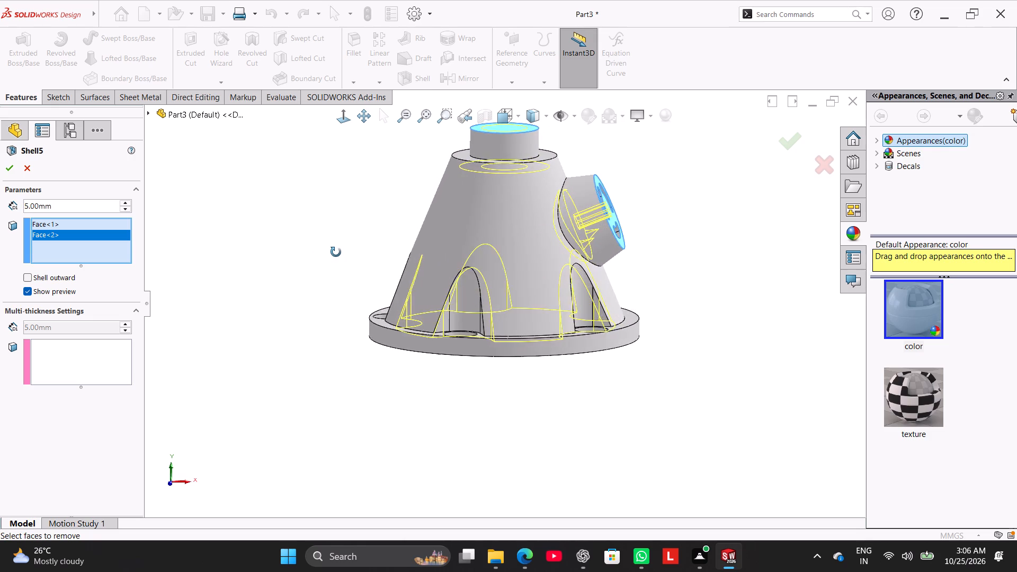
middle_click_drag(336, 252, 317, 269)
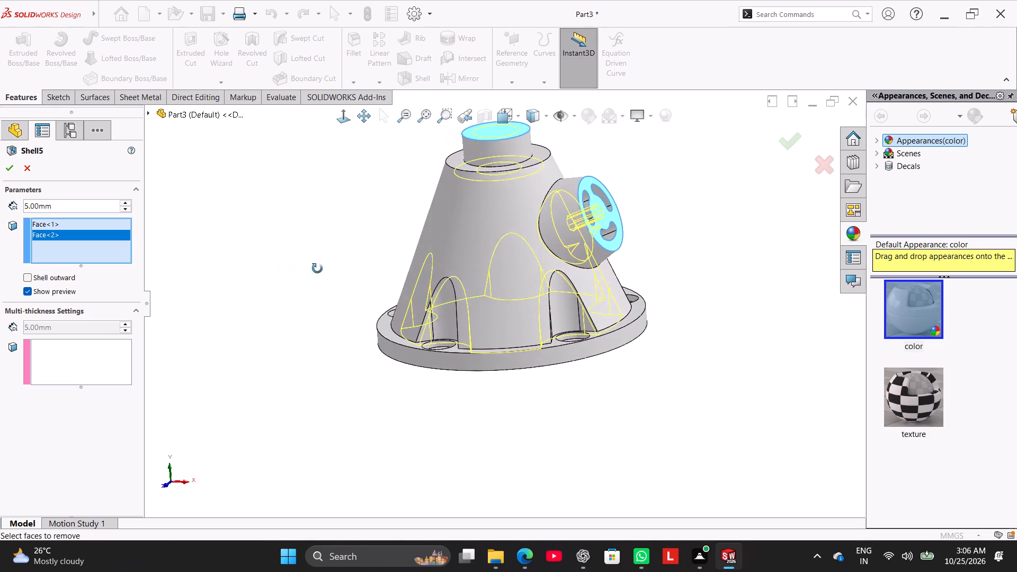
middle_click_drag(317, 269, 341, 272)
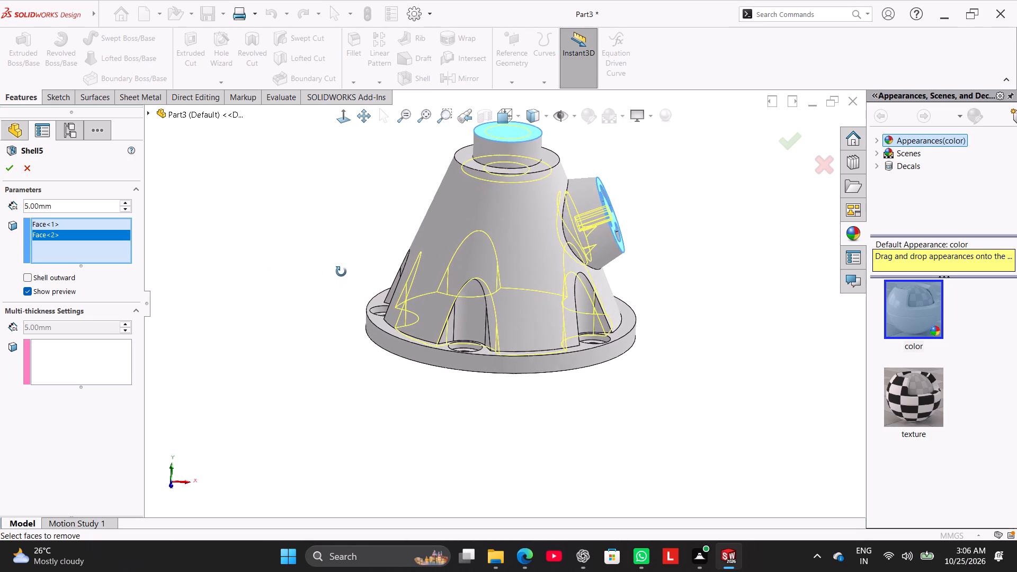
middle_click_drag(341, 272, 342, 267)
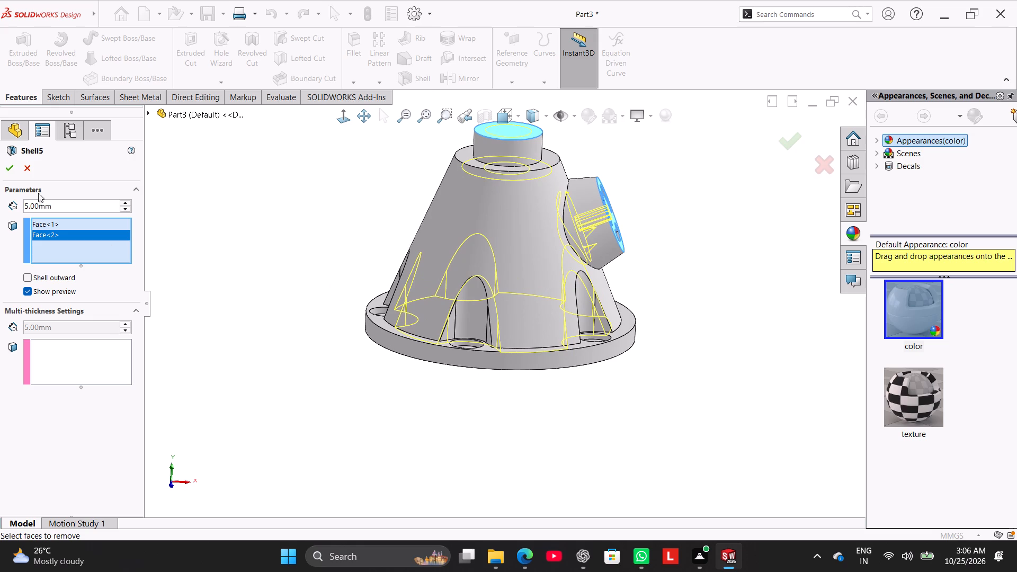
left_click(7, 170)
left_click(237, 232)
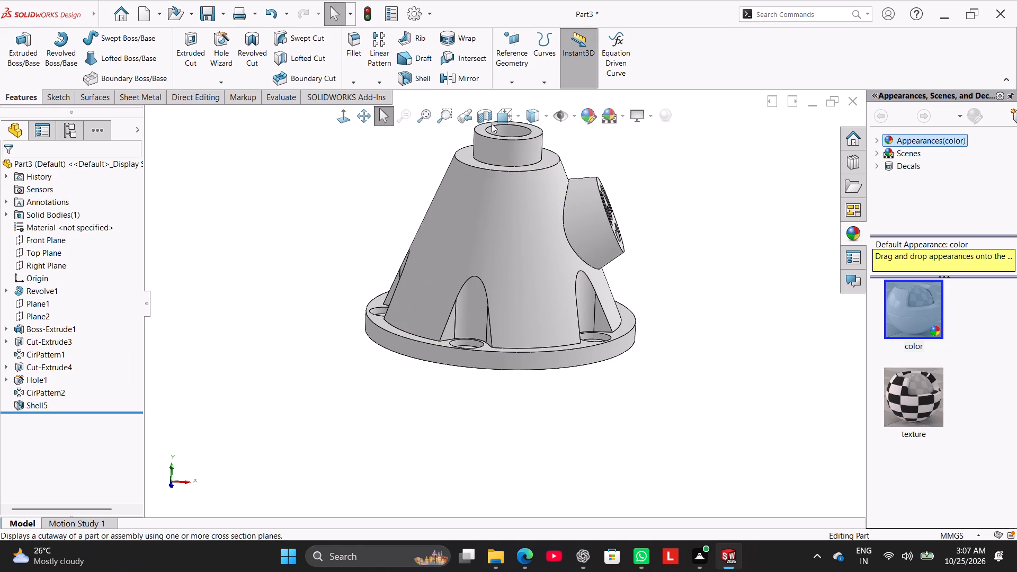
Preview the Front Plane section of the edited shell, examine it face-on and at an angle, and discard the section.
left_click(485, 116)
left_click(344, 120)
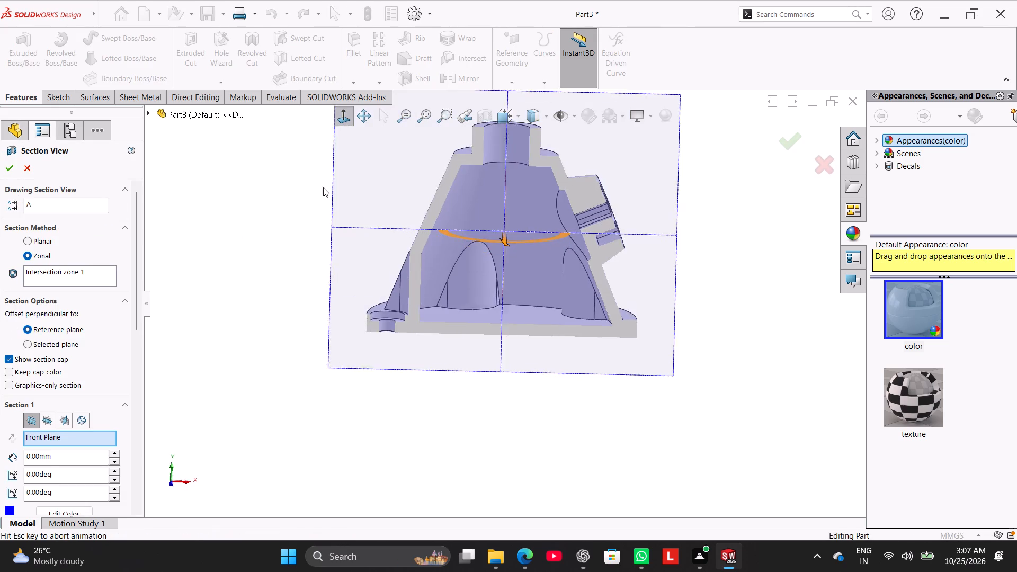
left_click(278, 235)
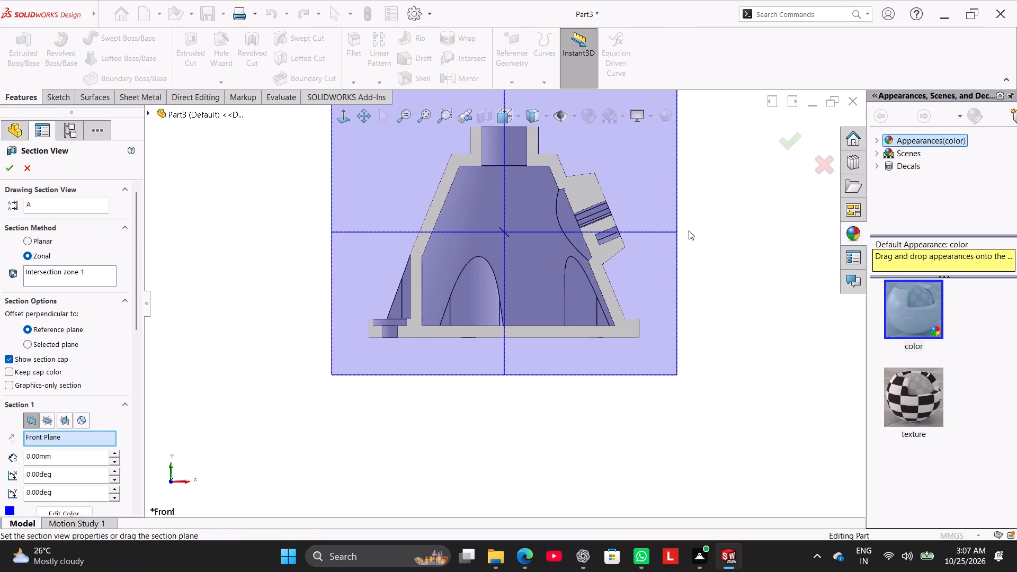
middle_click_drag(689, 231, 611, 291)
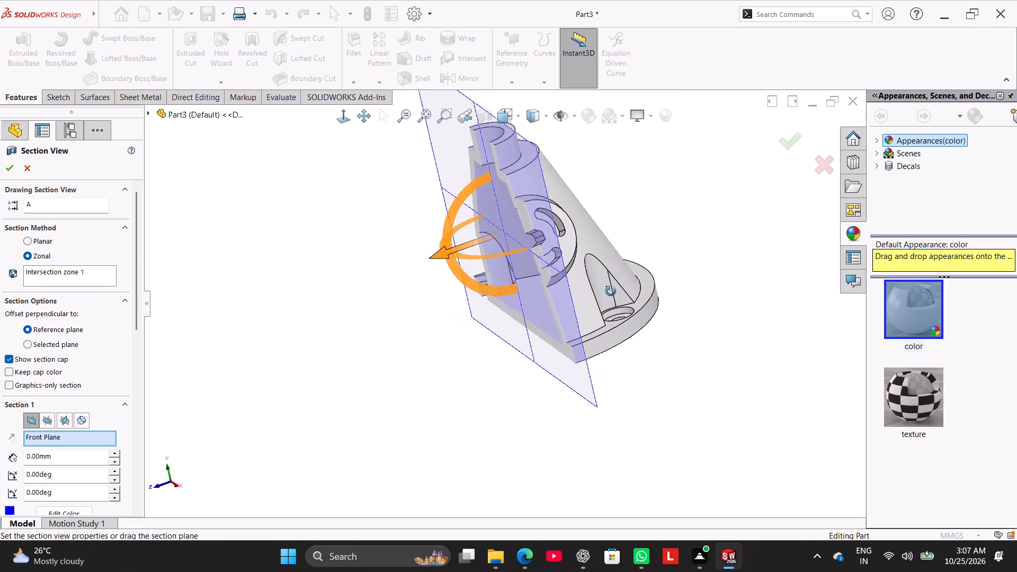
middle_click_drag(611, 291, 611, 313)
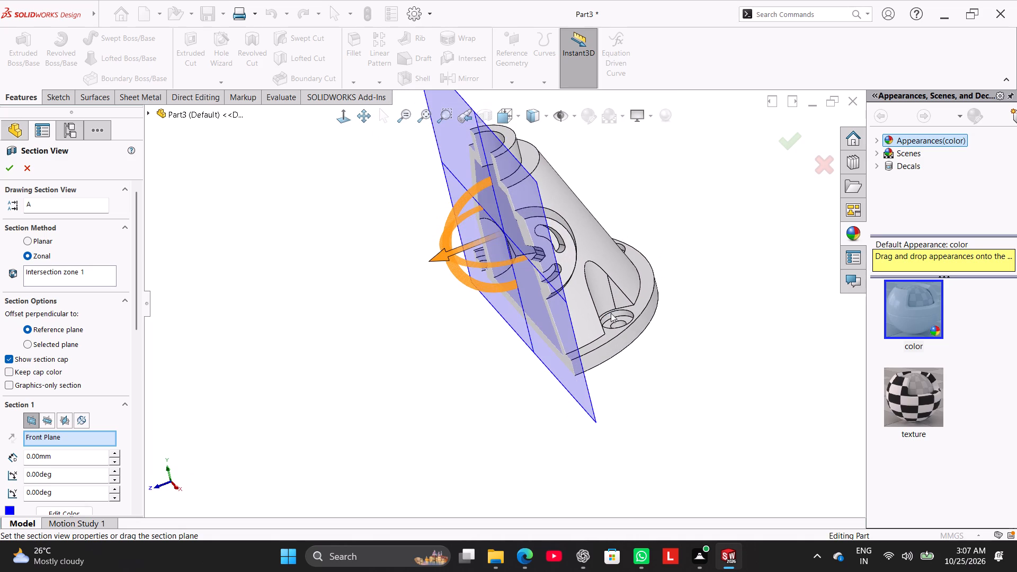
left_click(23, 169)
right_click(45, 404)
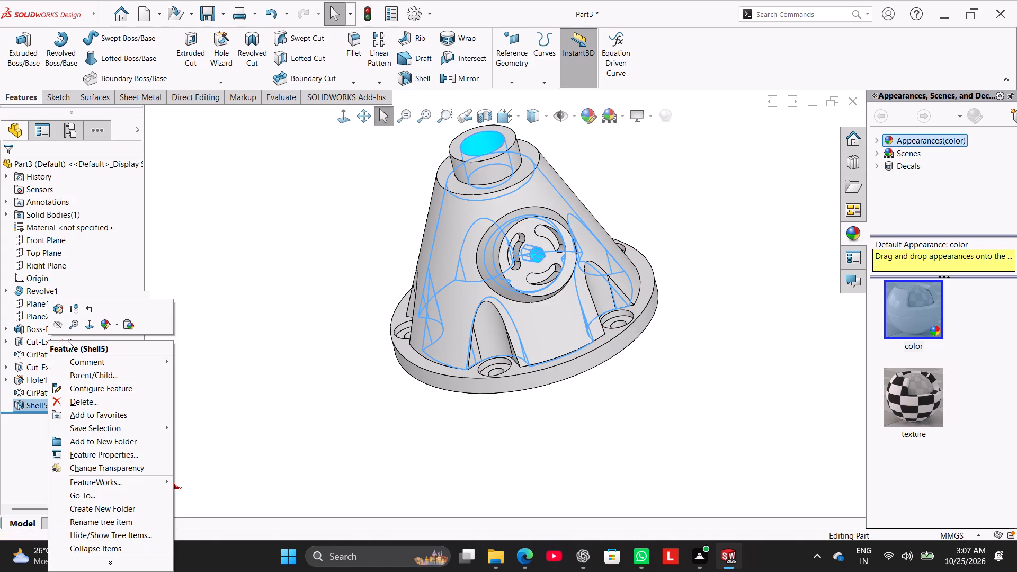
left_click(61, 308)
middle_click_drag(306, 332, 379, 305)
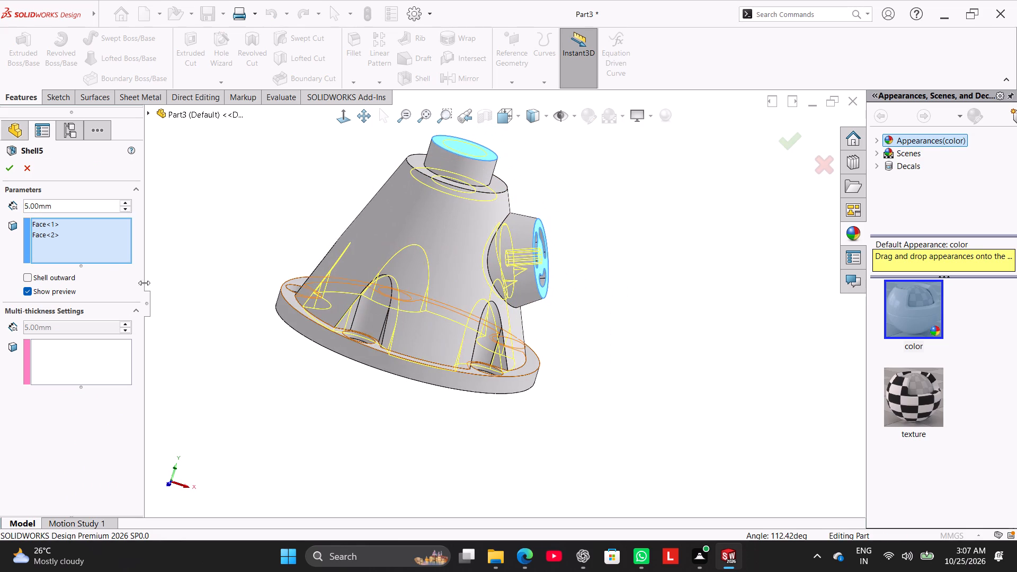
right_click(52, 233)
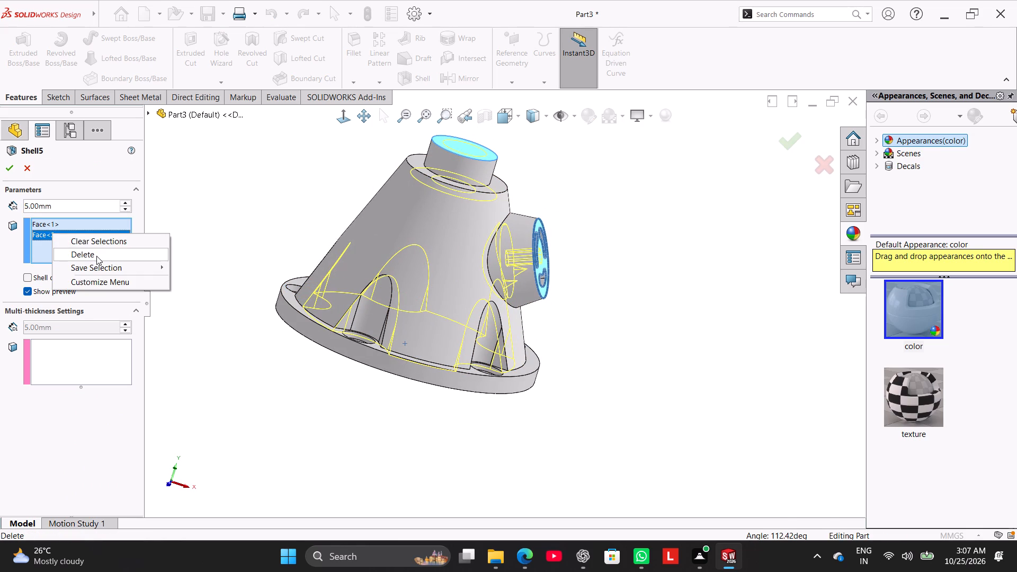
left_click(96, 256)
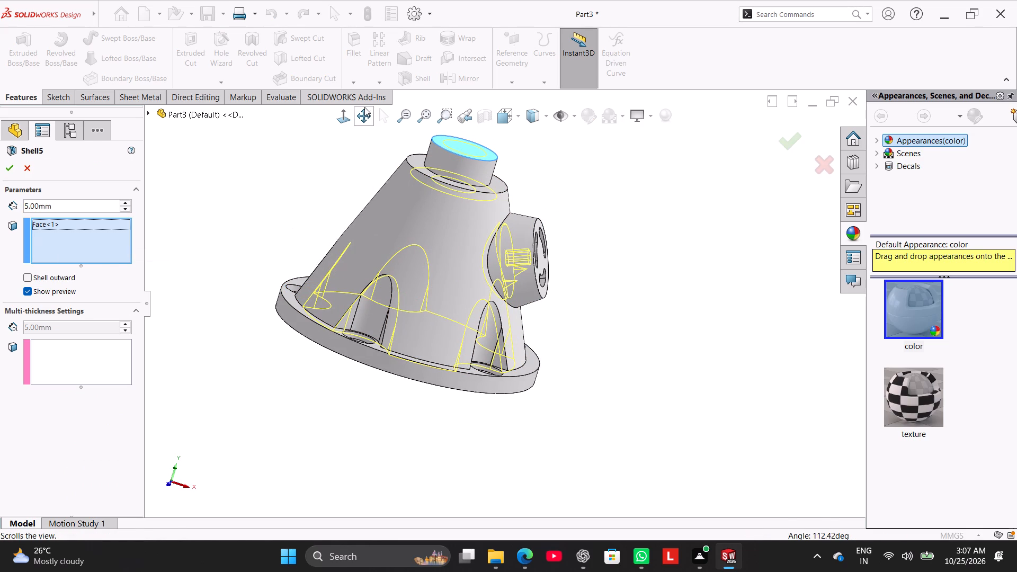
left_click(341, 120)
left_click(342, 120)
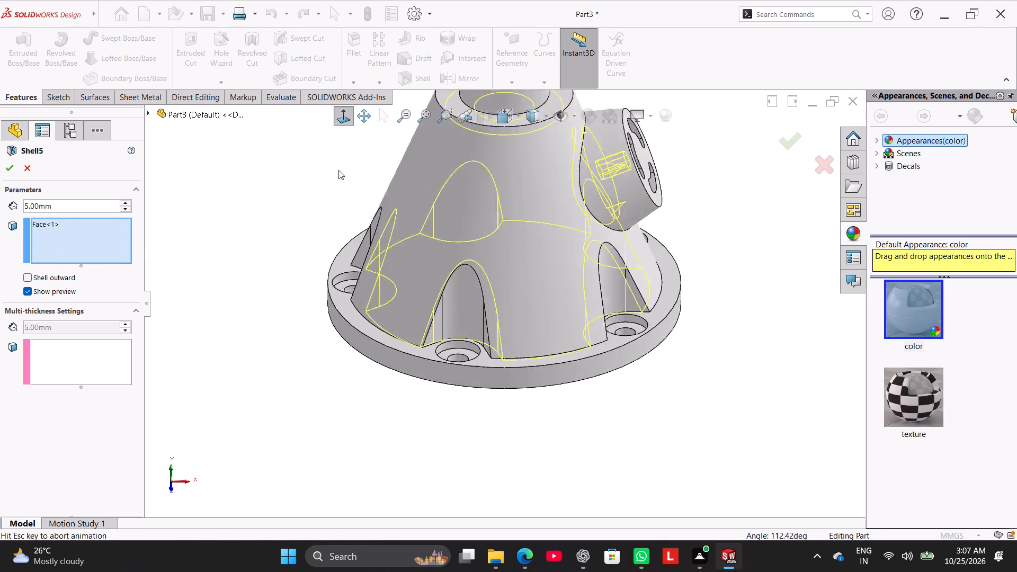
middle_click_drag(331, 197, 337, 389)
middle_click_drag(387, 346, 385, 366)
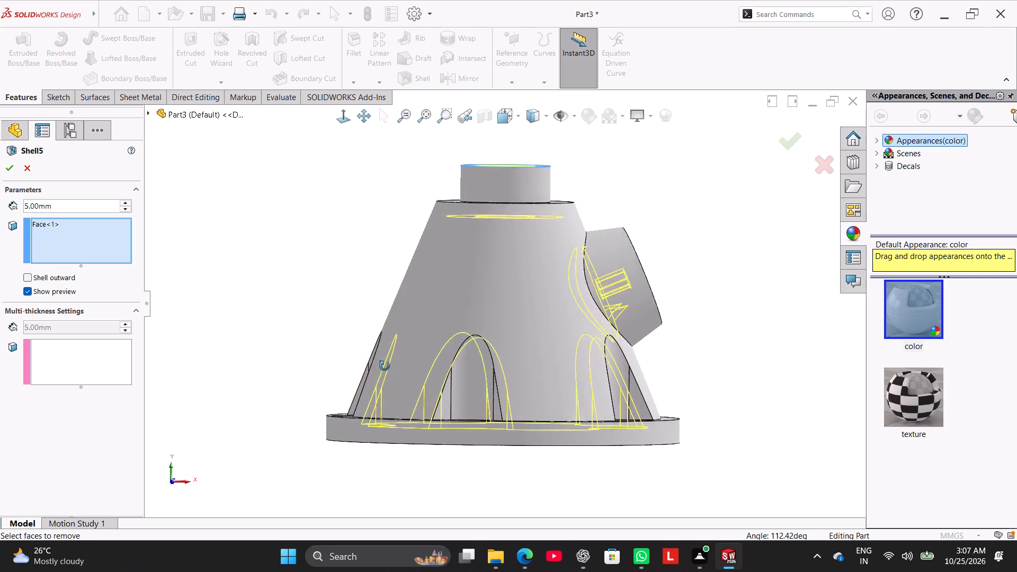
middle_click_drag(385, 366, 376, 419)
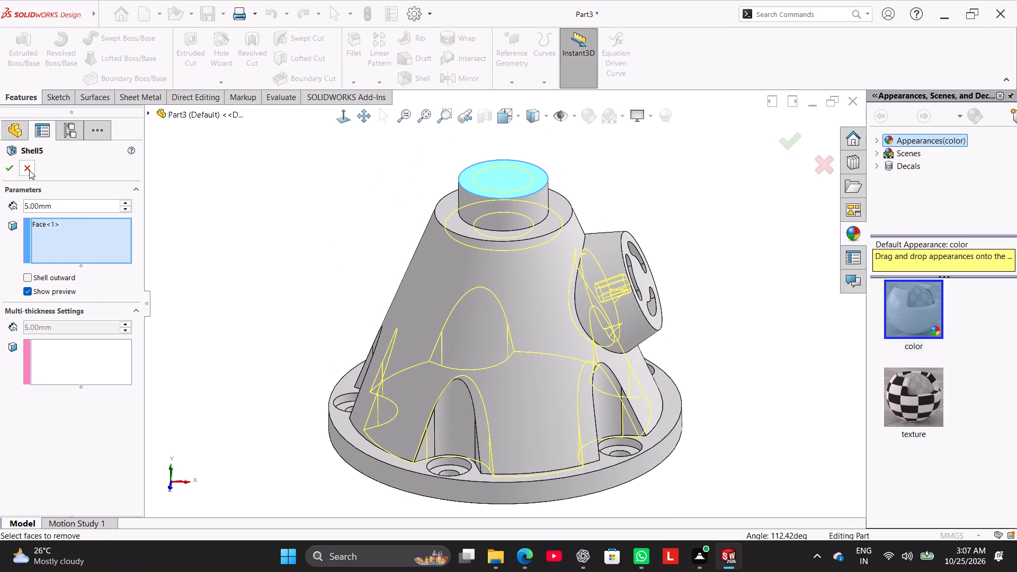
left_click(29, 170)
Edit the shell to take the side boss's slotted end face out of the faces to remove, keeping only the top face.
right_click(38, 401)
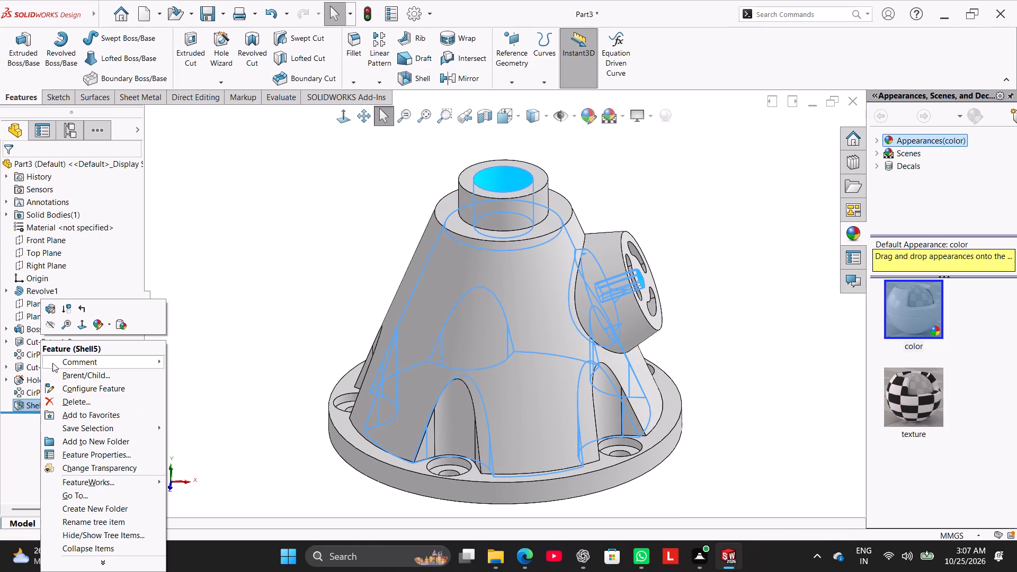
left_click(49, 309)
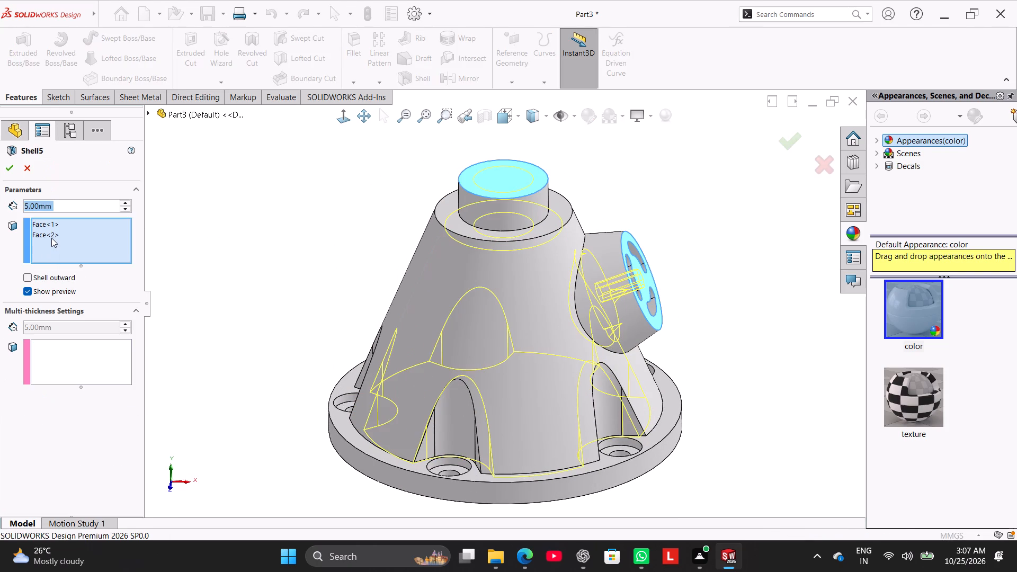
right_click(51, 237)
left_click(74, 256)
left_click(10, 173)
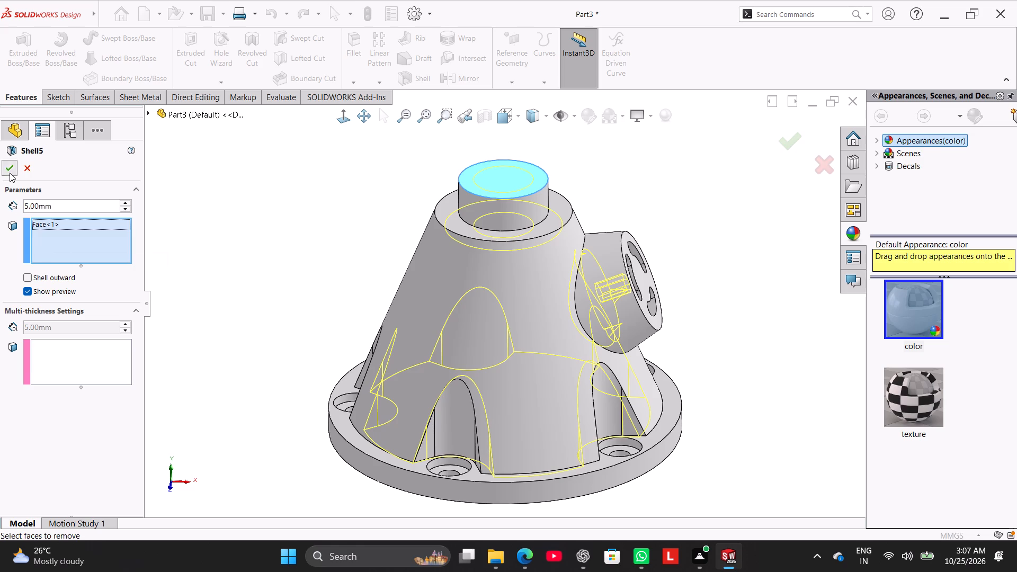
left_click(240, 227)
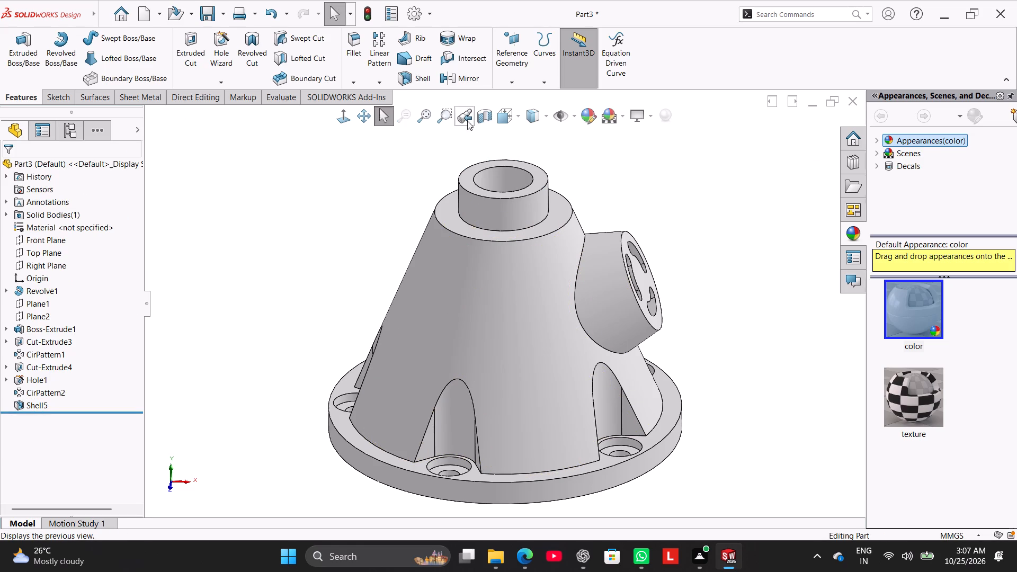
Section the part along the Front Plane, examine the cut face-on and at an angle, and keep the section view active.
left_click(485, 120)
left_click(347, 115)
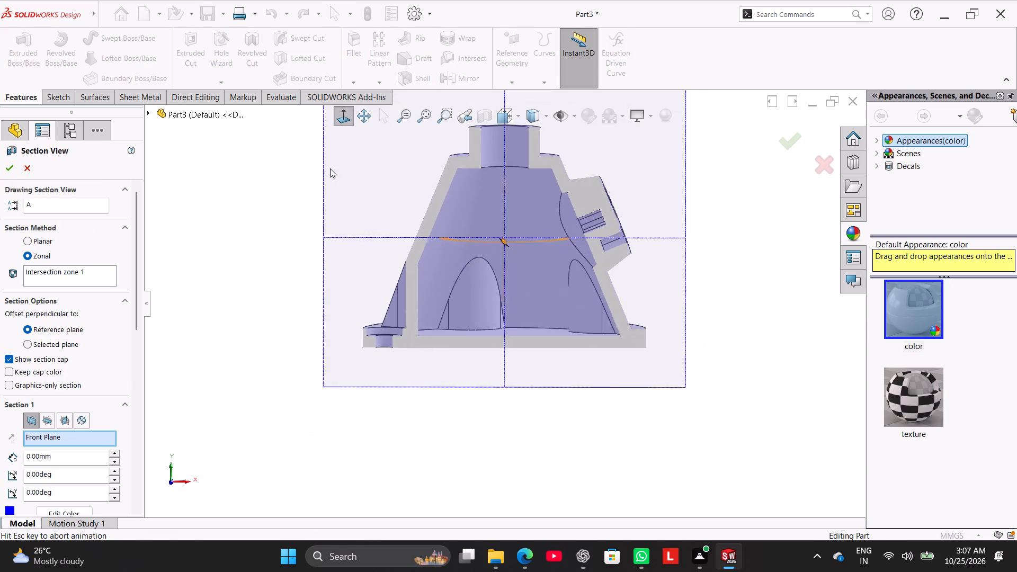
left_click(266, 227)
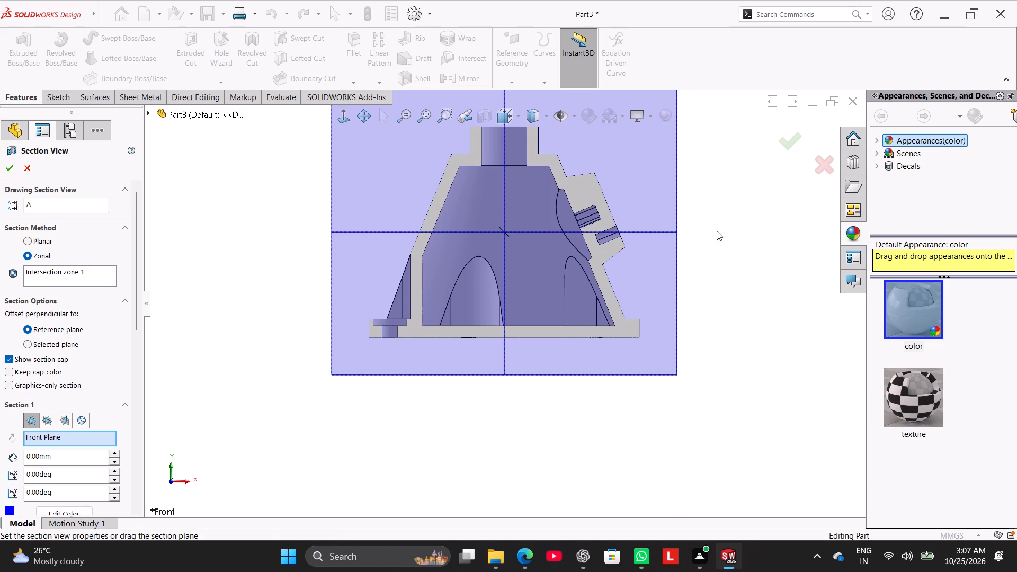
middle_click_drag(727, 234, 695, 272)
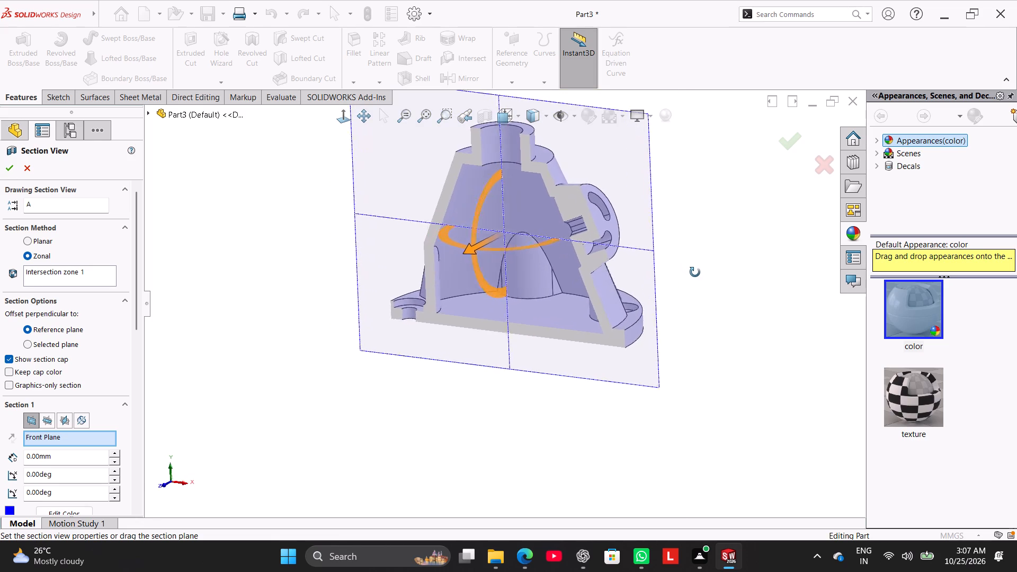
middle_click_drag(695, 272, 694, 173)
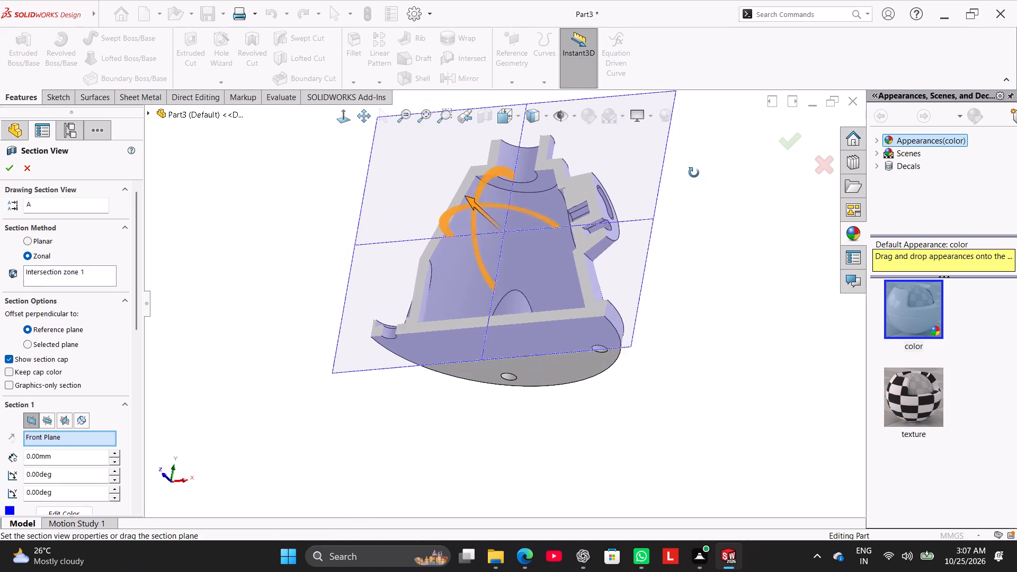
middle_click_drag(694, 173, 734, 246)
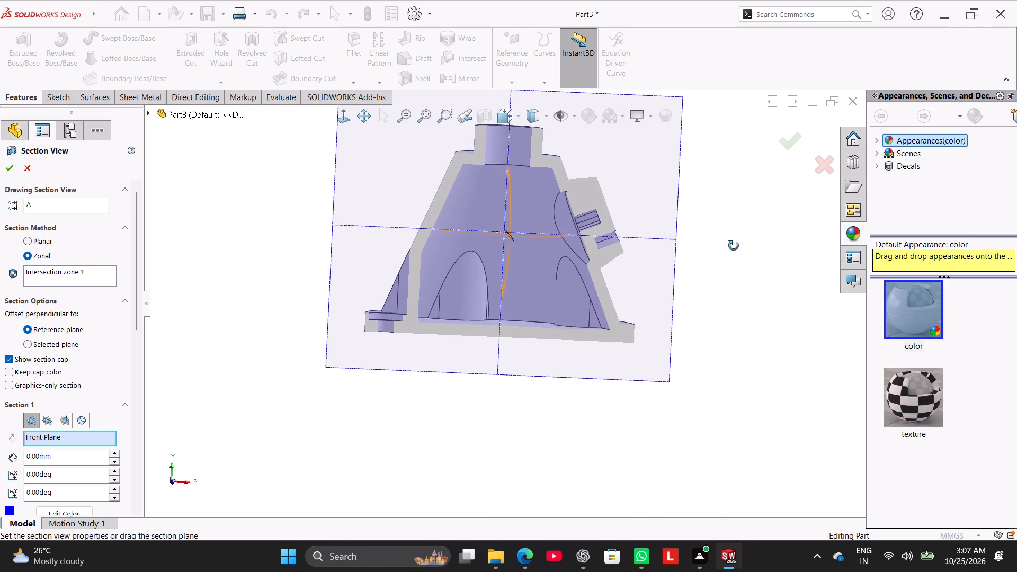
middle_click_drag(734, 246, 738, 246)
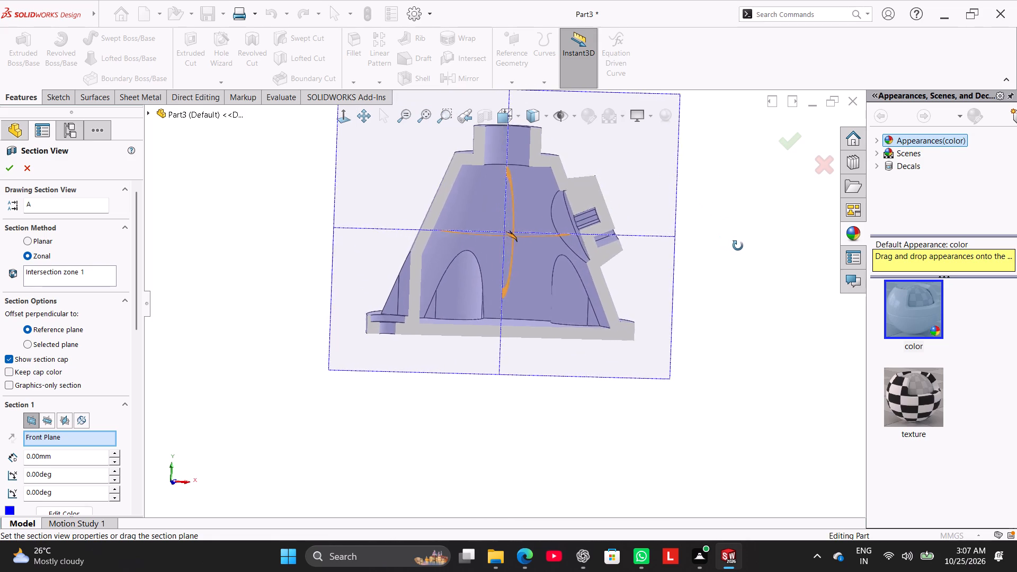
middle_click_drag(738, 246, 743, 248)
left_click(346, 117)
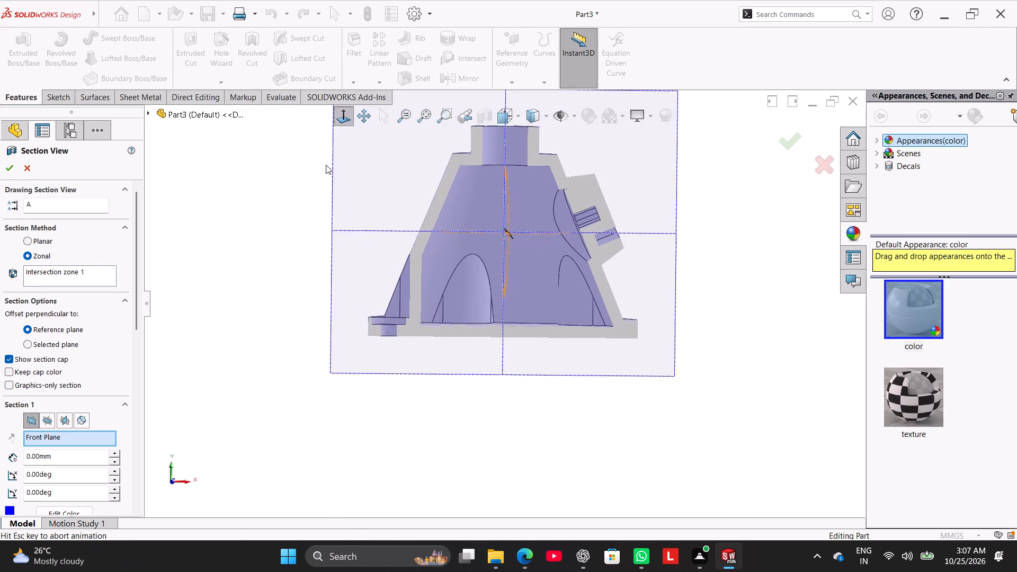
left_click(11, 167)
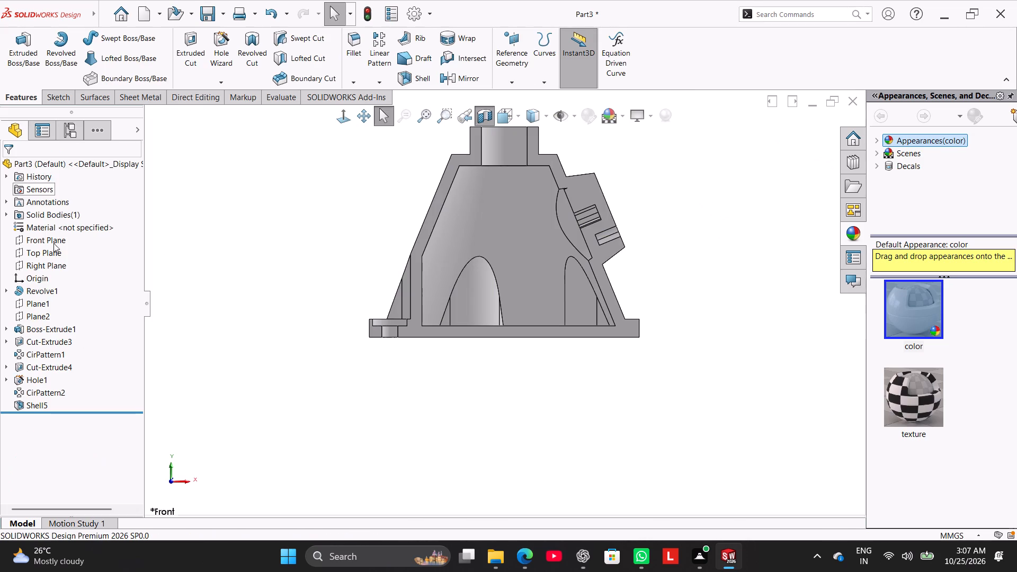
Edit the shell to add the side boss's slotted end face as a multi-thickness face at 5 mm.
right_click(42, 401)
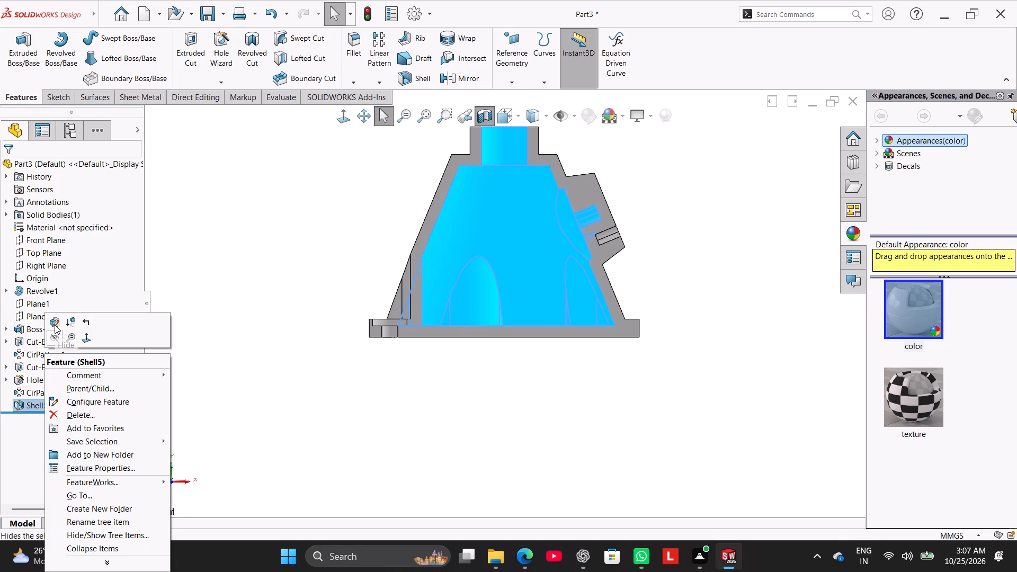
left_click(55, 325)
left_click(71, 358)
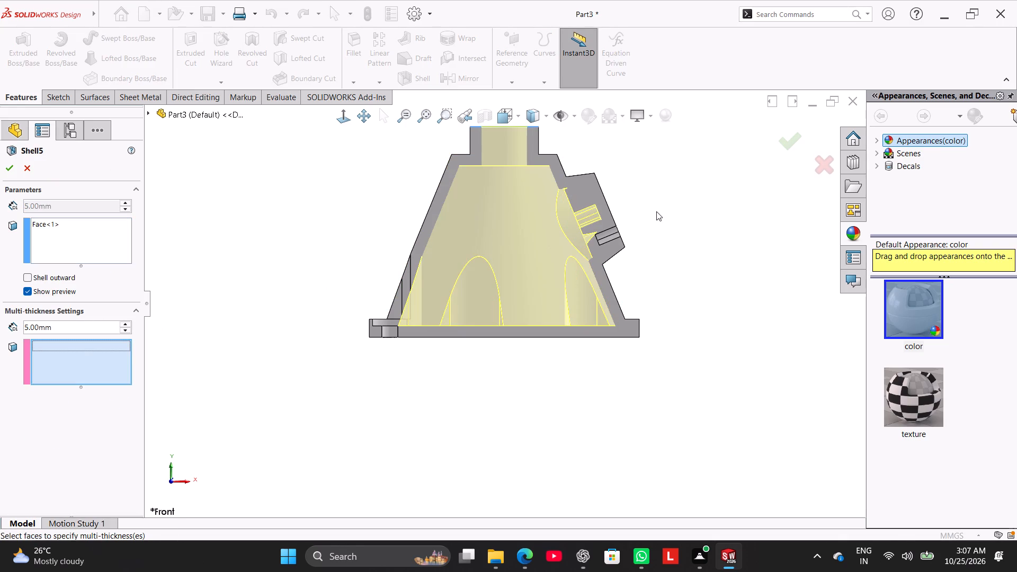
middle_click_drag(656, 216, 640, 254)
left_click(610, 213)
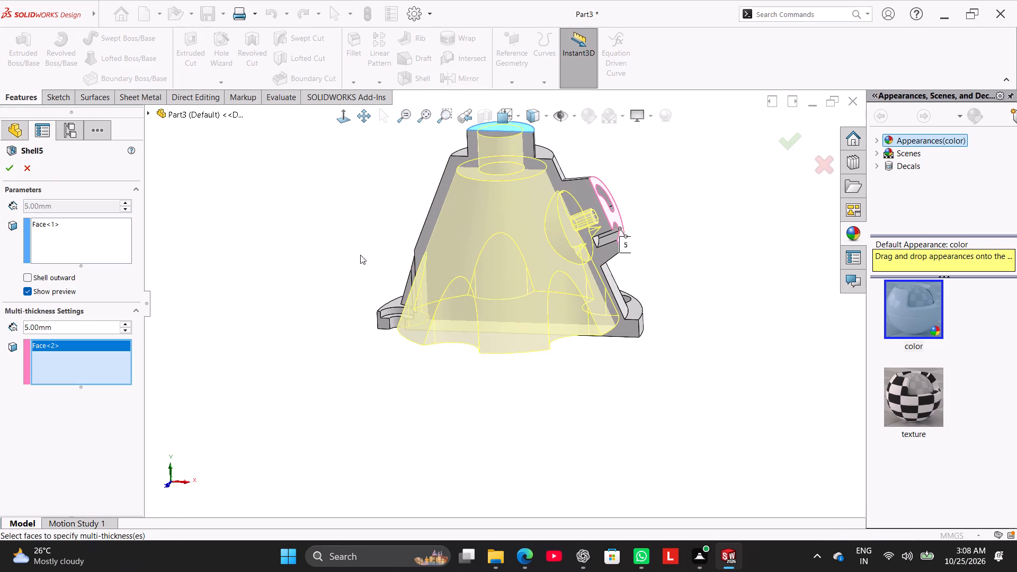
middle_click_drag(356, 252, 389, 226)
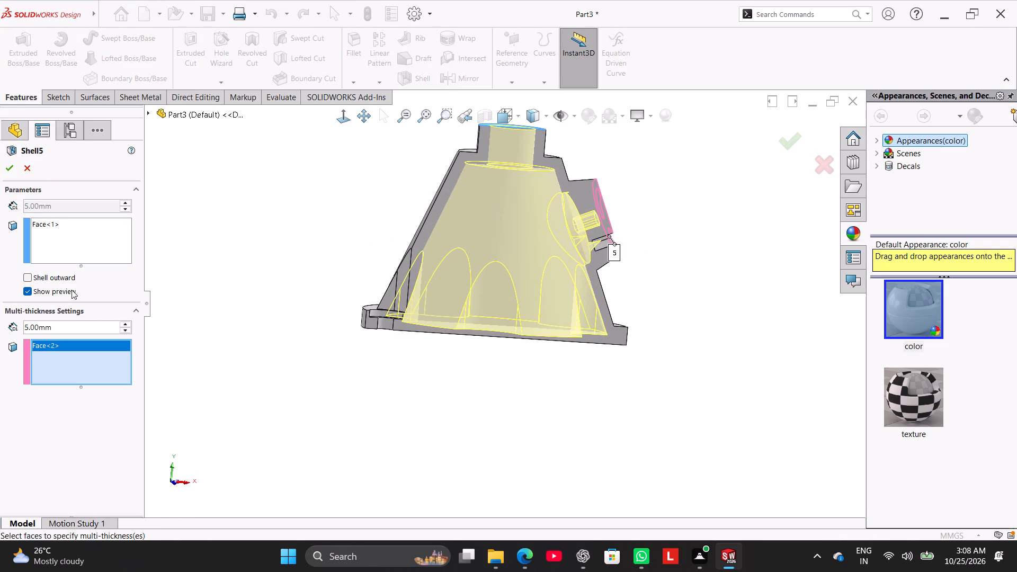
left_click(67, 293)
left_click(67, 293)
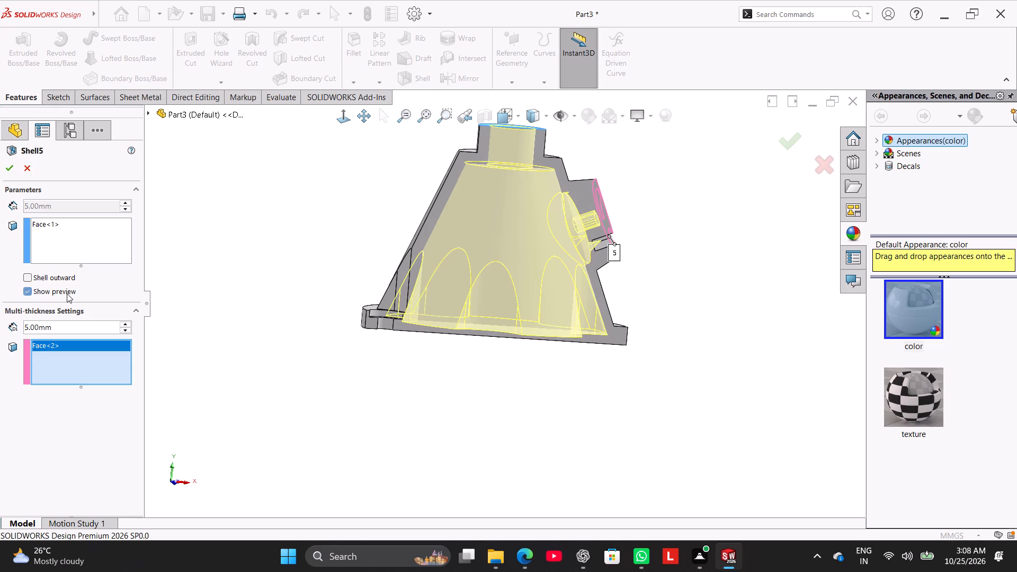
left_click(3, 170)
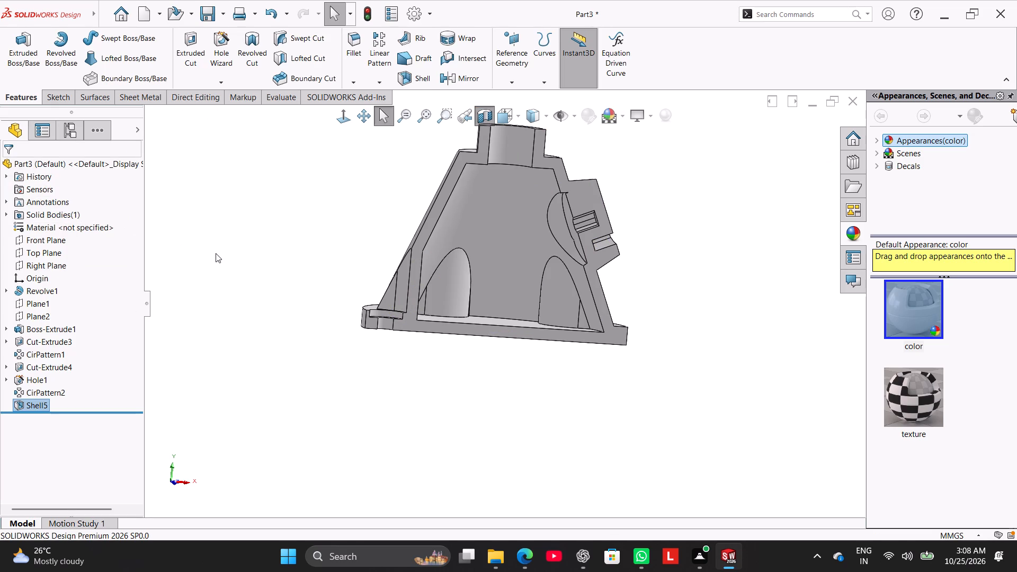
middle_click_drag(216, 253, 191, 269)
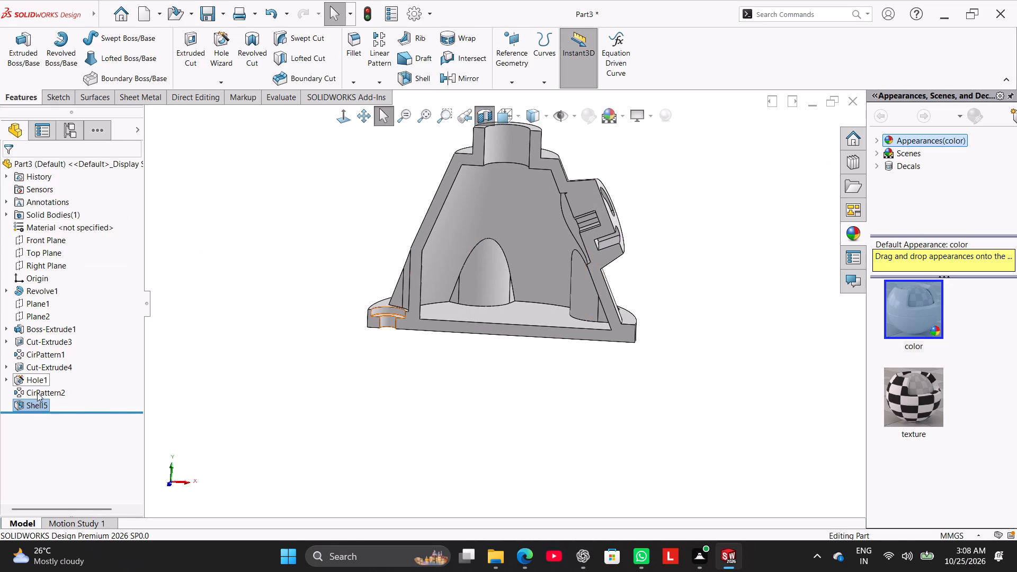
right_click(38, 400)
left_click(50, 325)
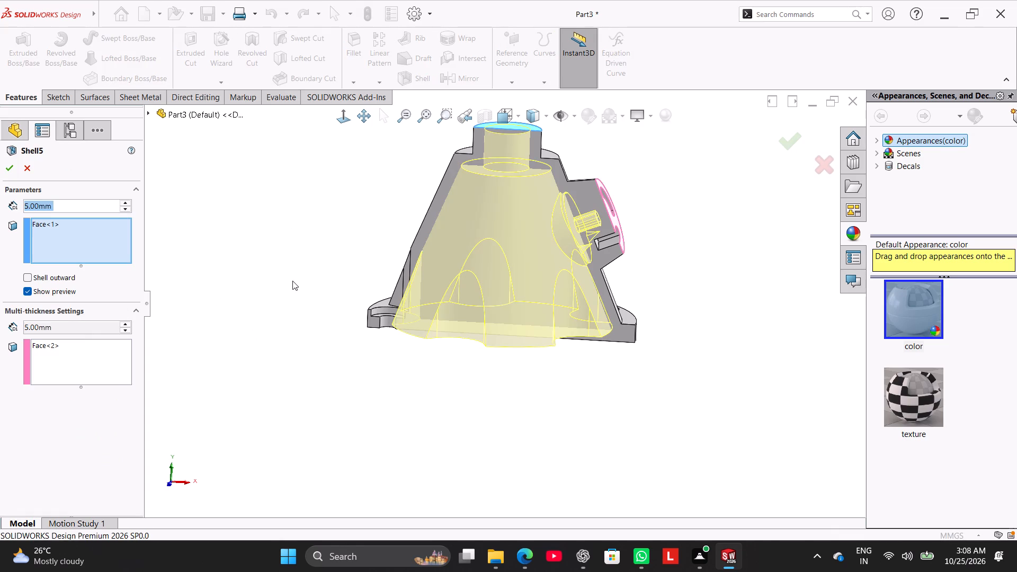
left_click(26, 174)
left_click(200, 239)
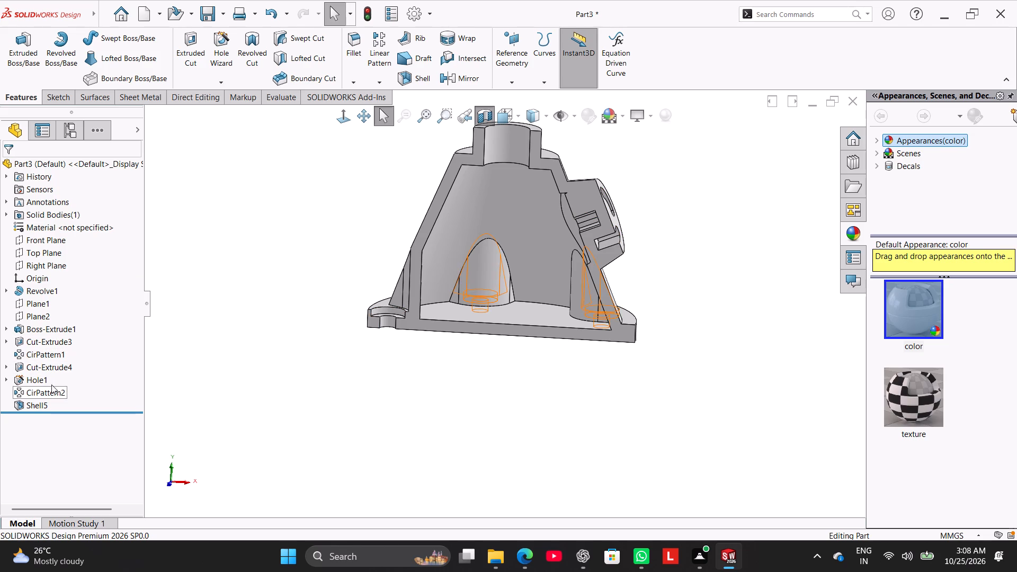
Delete the slots' circular pattern and the slot cut from the side boss, keeping the slot's sketch.
right_click(48, 354)
left_click(100, 412)
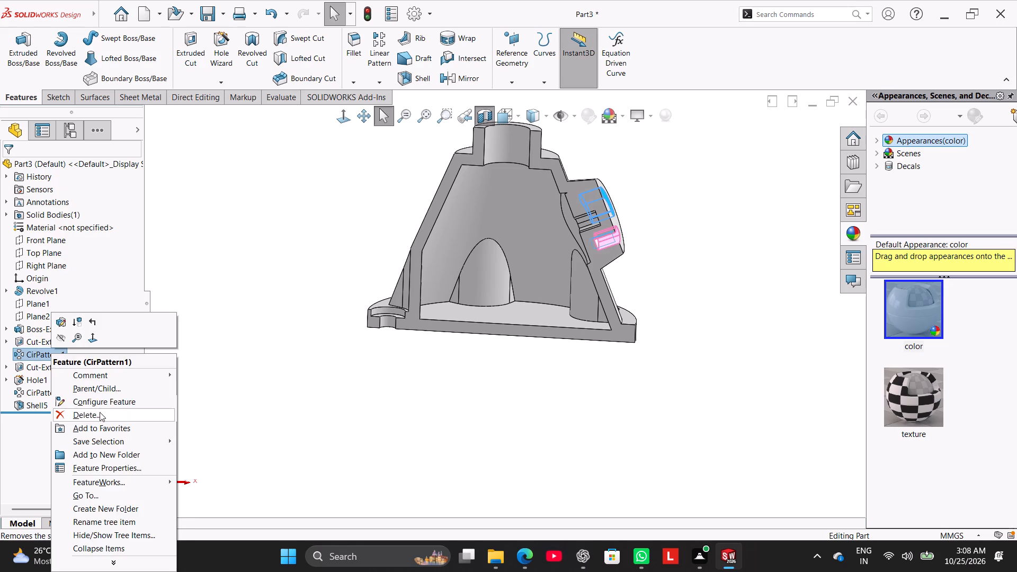
left_click(575, 205)
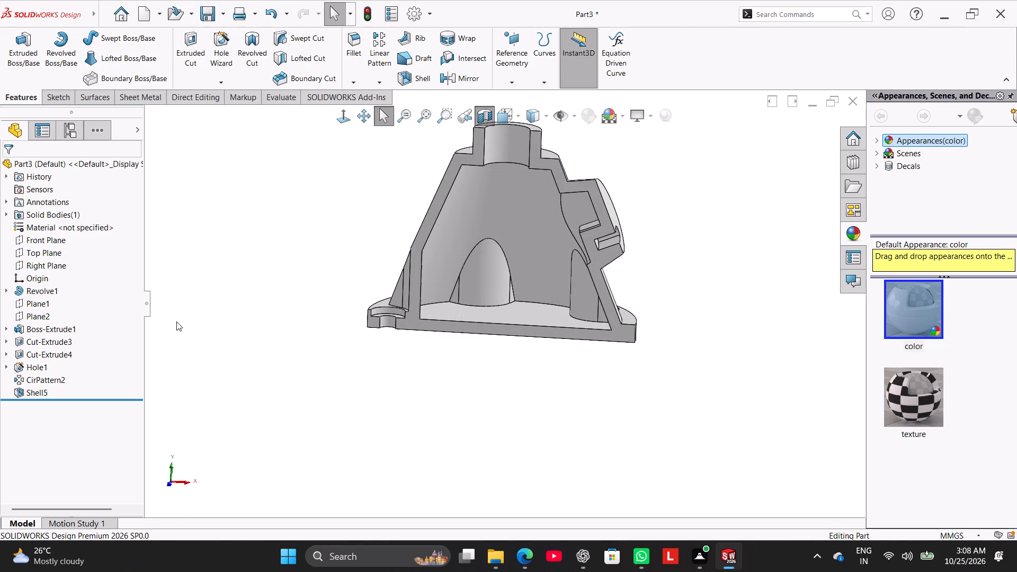
right_click(59, 342)
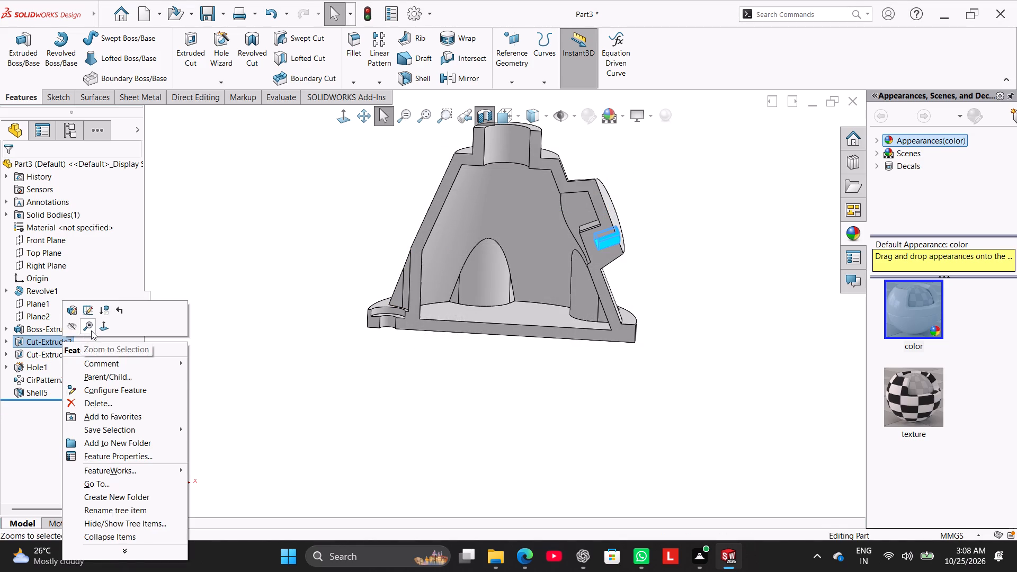
left_click(121, 401)
left_click(593, 202)
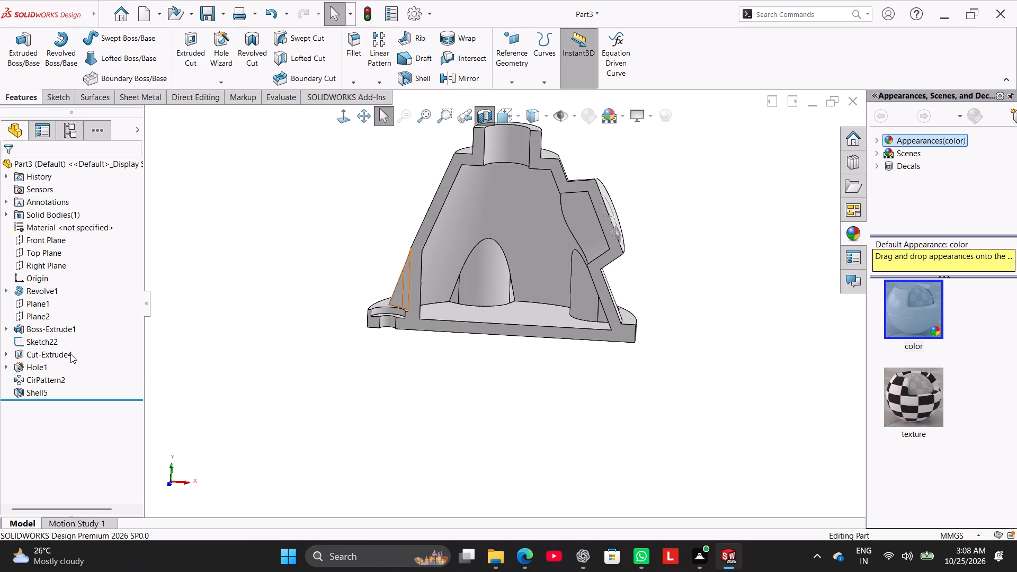
Move the slot's sketch below the shell in the feature order.
left_click_drag(48, 341, 70, 347)
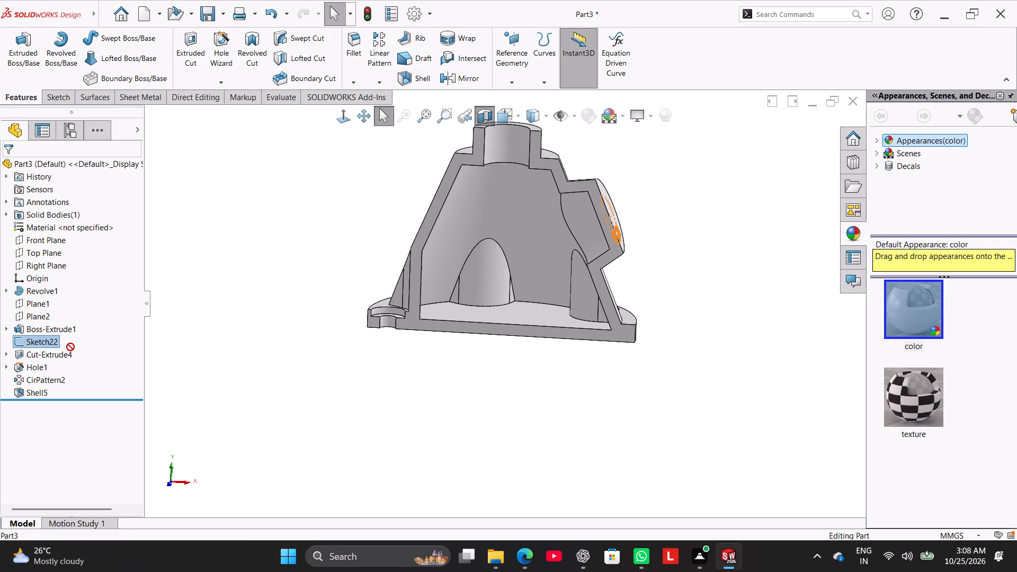
left_click_drag(70, 347, 63, 393)
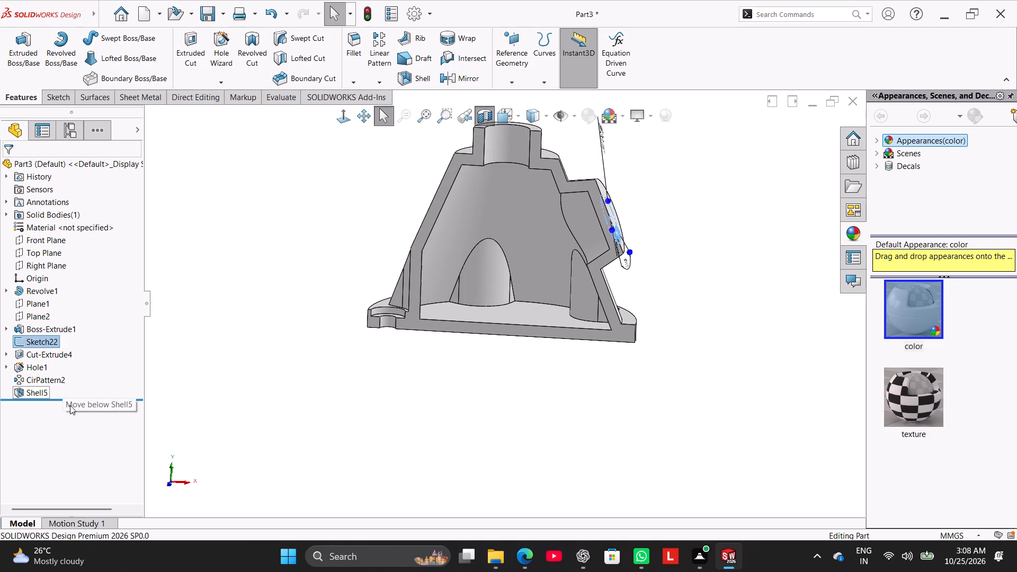
Cut the curved slot sketch through the side boss's end wall with an Up To Next extruded cut.
left_click(237, 338)
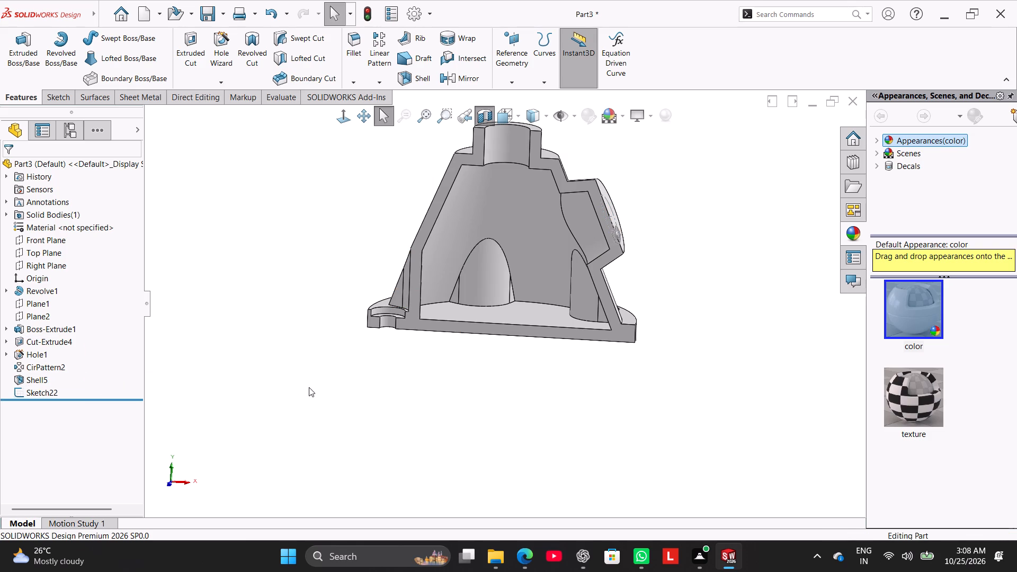
middle_click_drag(310, 386, 333, 399)
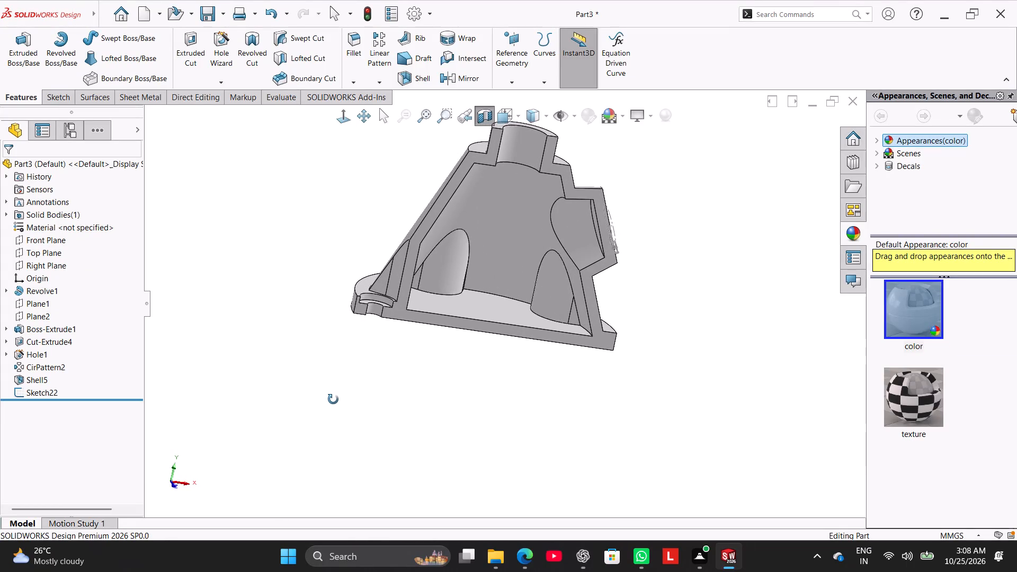
middle_click_drag(333, 399, 334, 363)
left_click(350, 117)
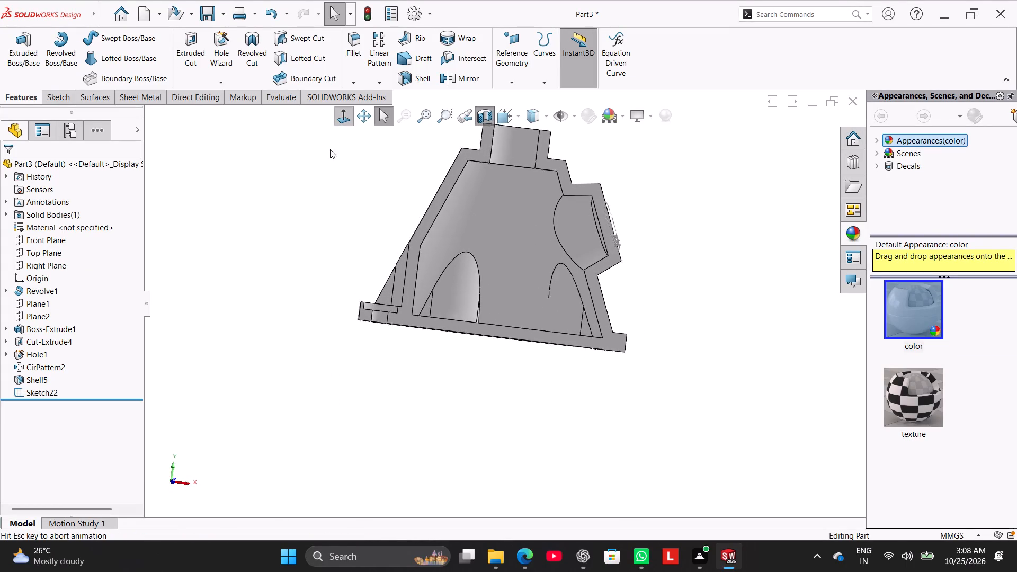
left_click(289, 194)
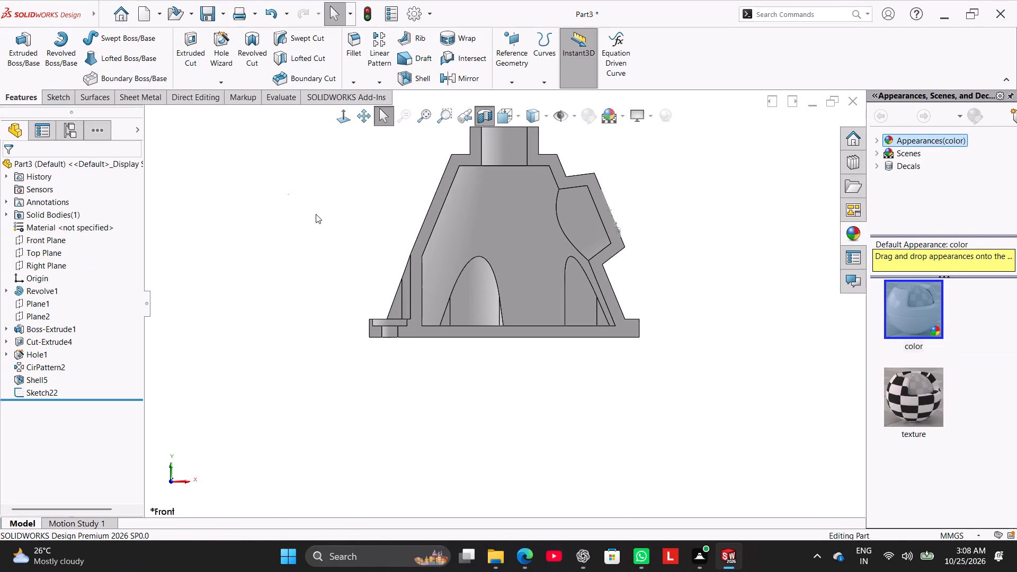
left_click(50, 387)
left_click(63, 353)
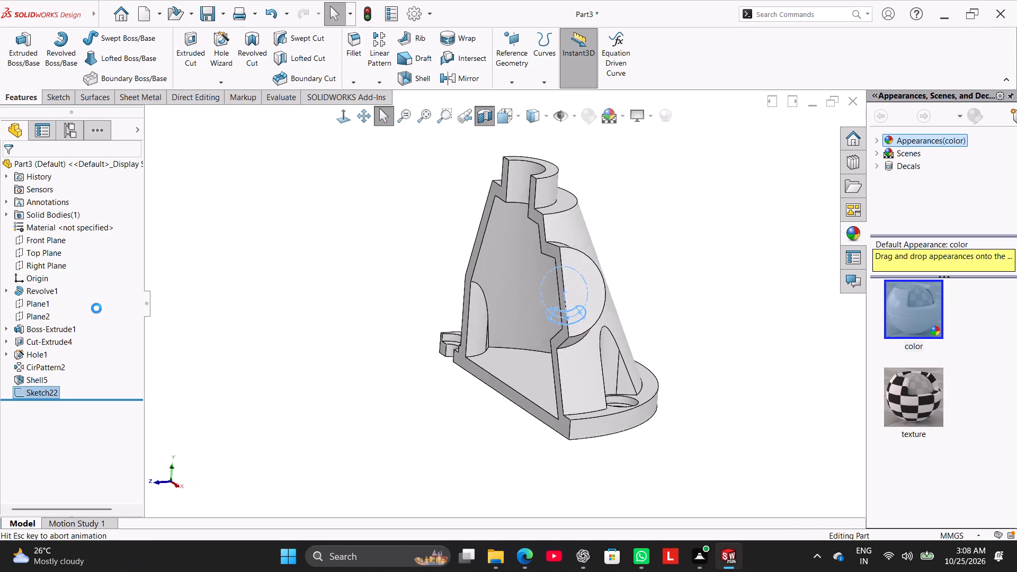
left_click(28, 99)
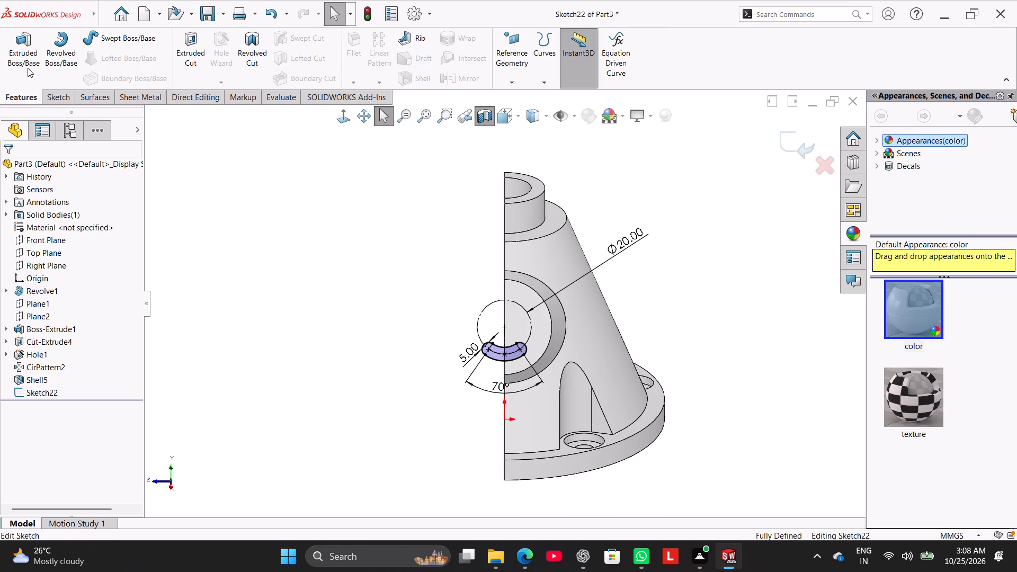
left_click(204, 56)
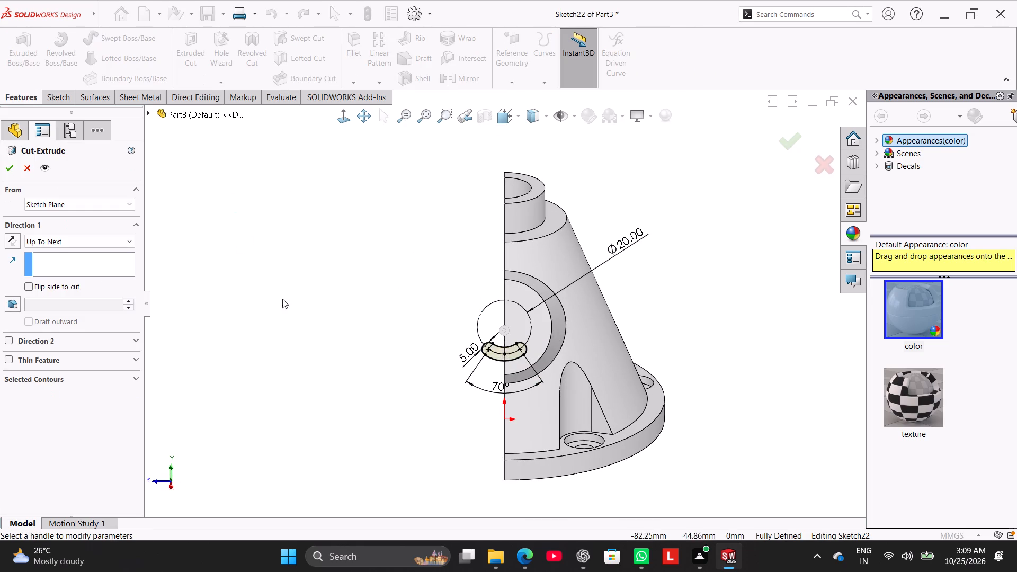
middle_click_drag(300, 309, 399, 378)
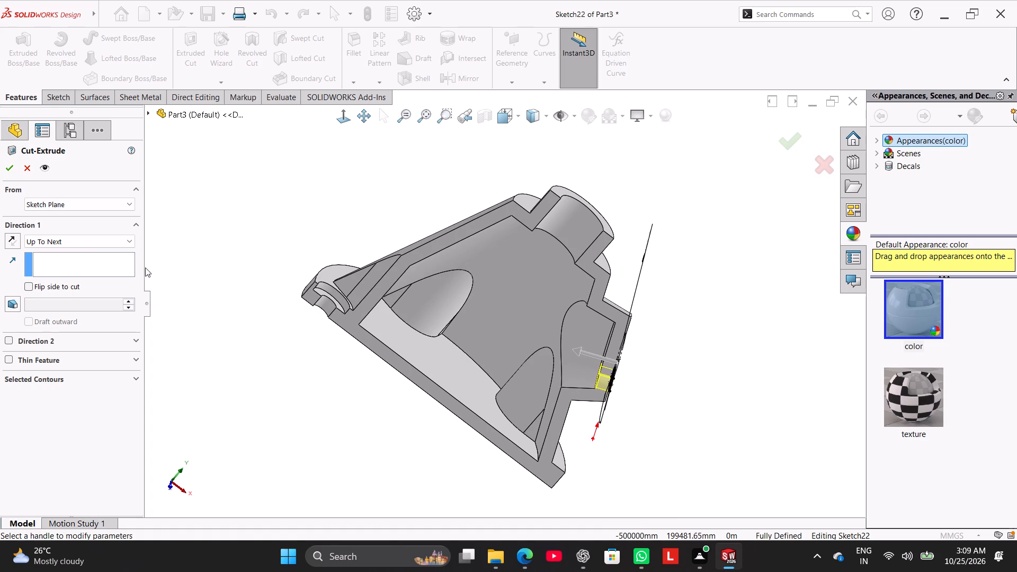
left_click(8, 164)
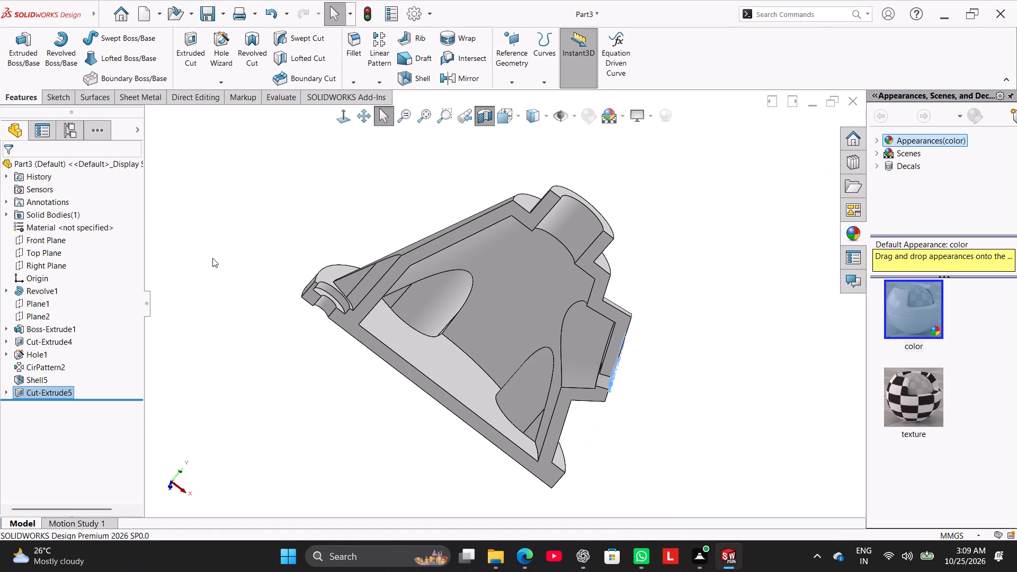
Examine the slot cut and shelled interior in the section view, face-on and at several angles, and turn the section off.
left_click(212, 258)
right_click_drag(233, 292, 310, 222)
left_click(340, 121)
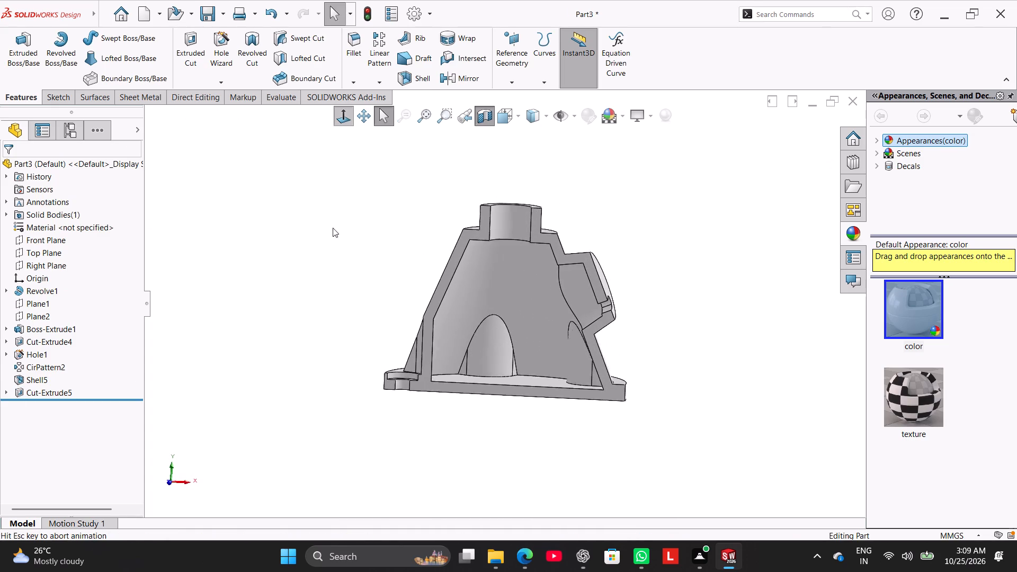
left_click(302, 236)
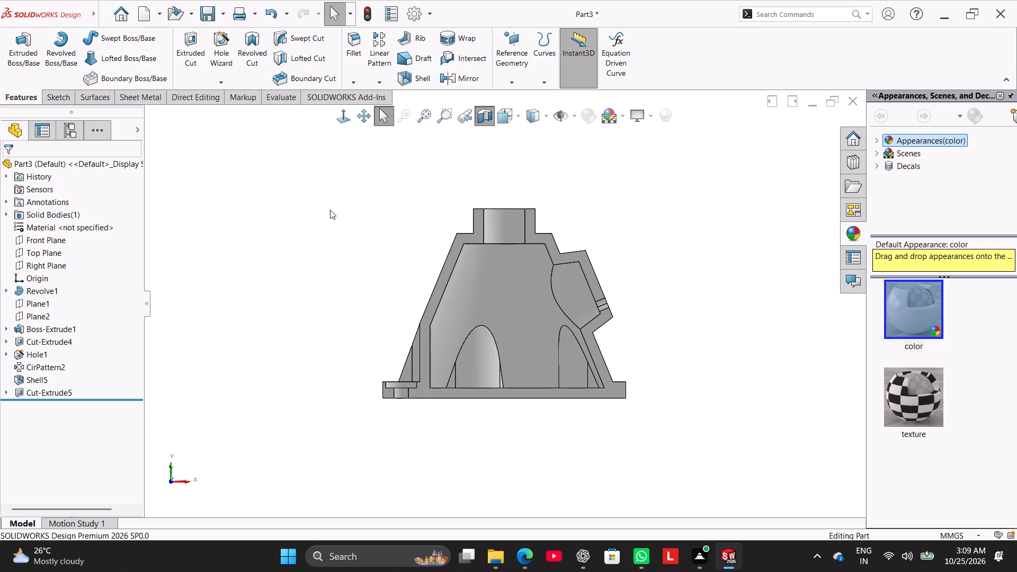
middle_click_drag(328, 278, 274, 348)
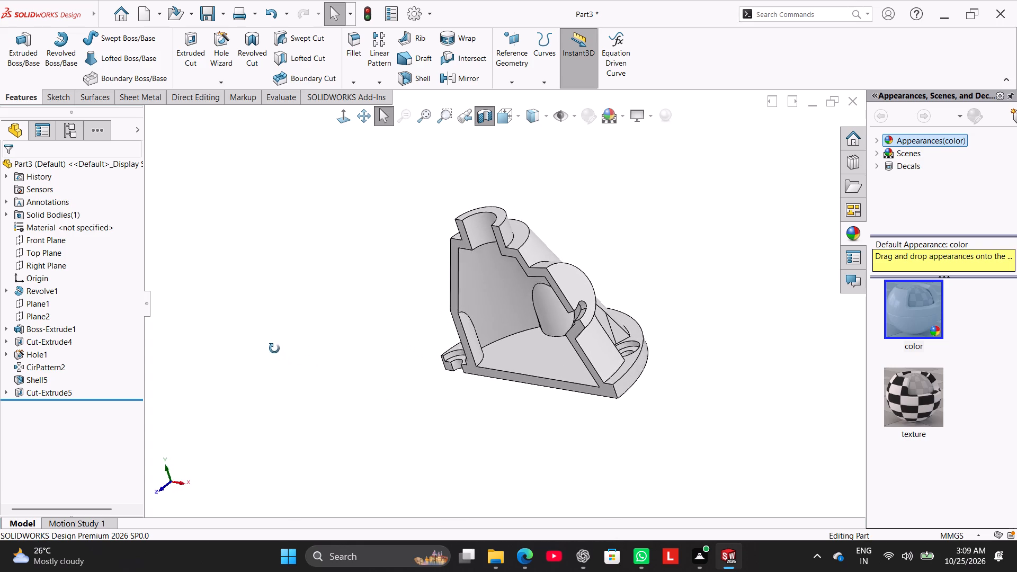
middle_click_drag(274, 348, 308, 371)
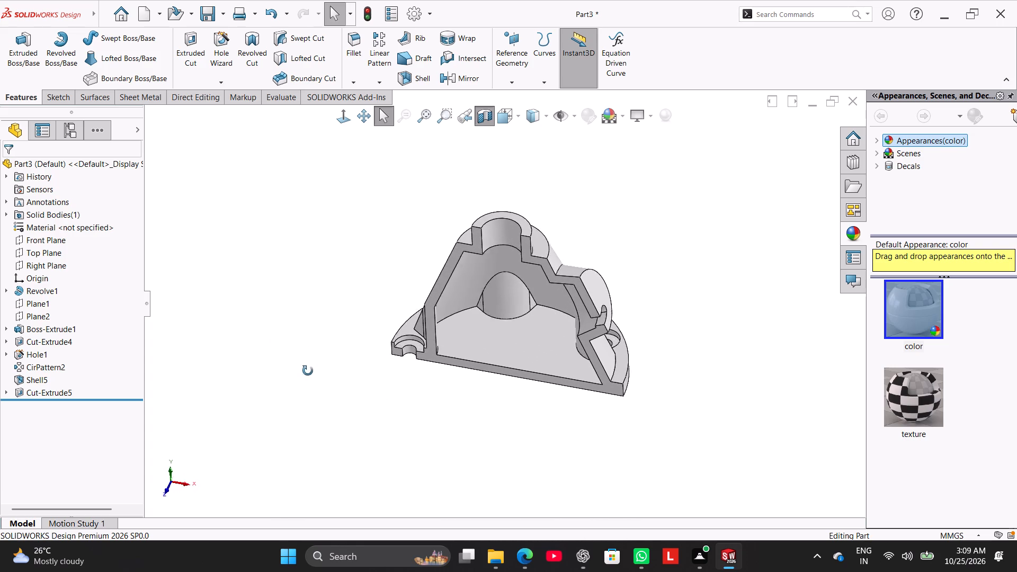
middle_click_drag(308, 371, 334, 401)
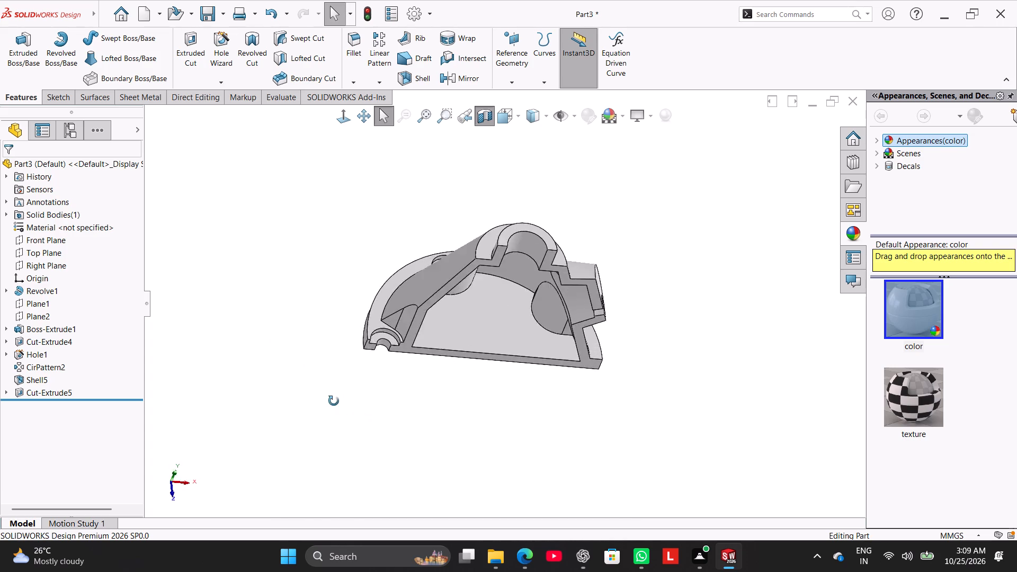
middle_click_drag(334, 401, 336, 373)
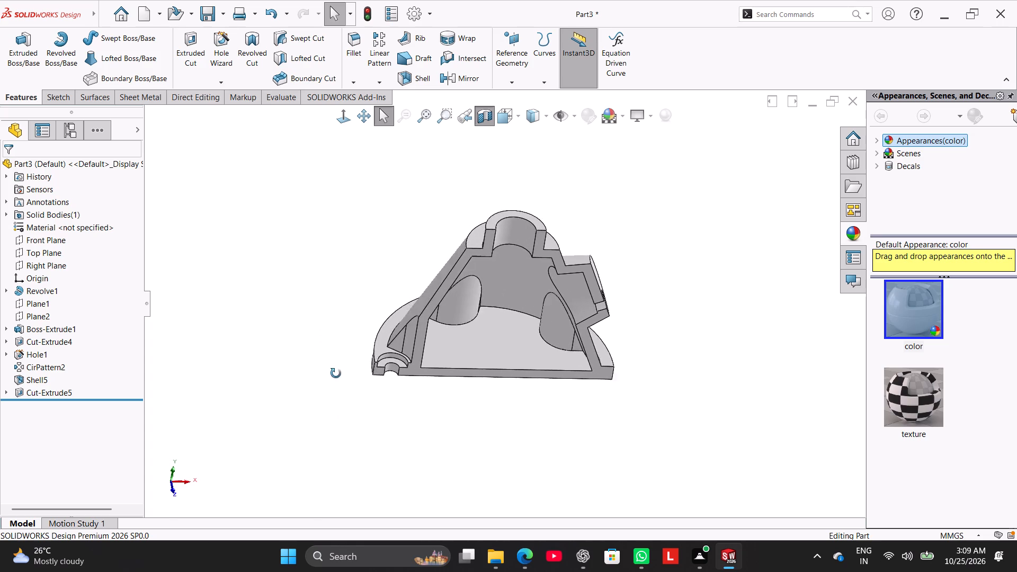
middle_click_drag(336, 373, 324, 388)
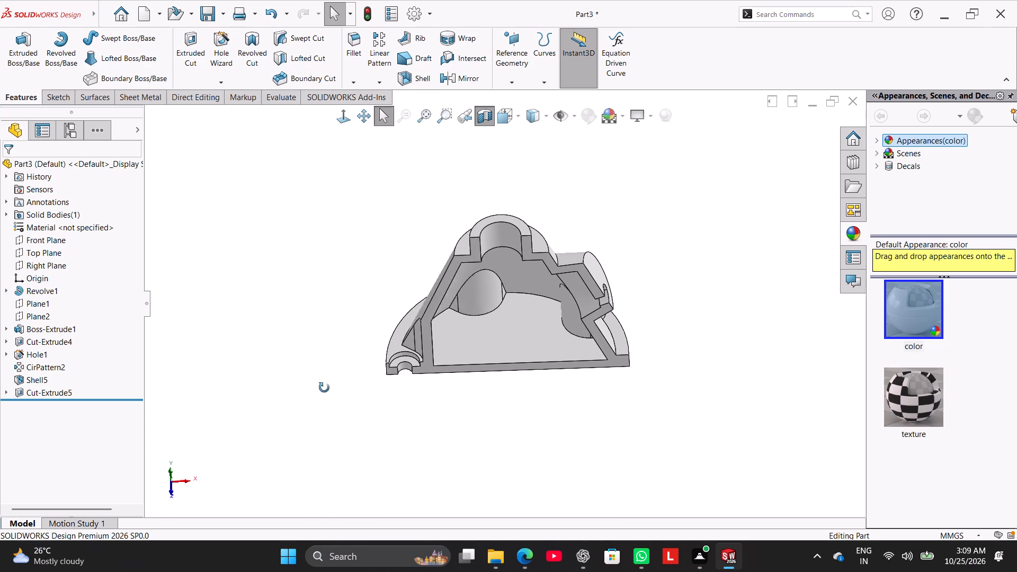
middle_click_drag(324, 388, 320, 388)
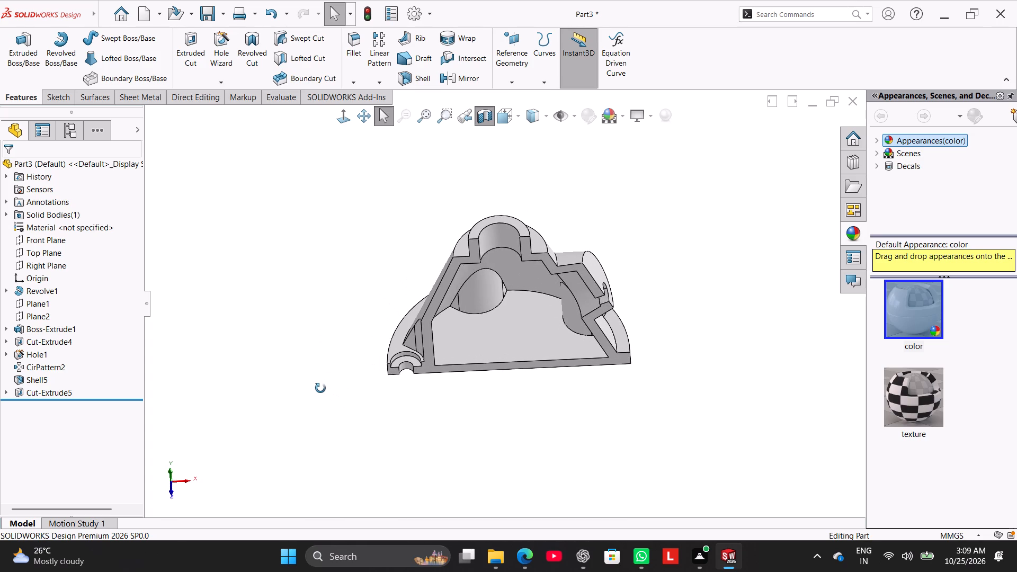
middle_click_drag(320, 388, 306, 389)
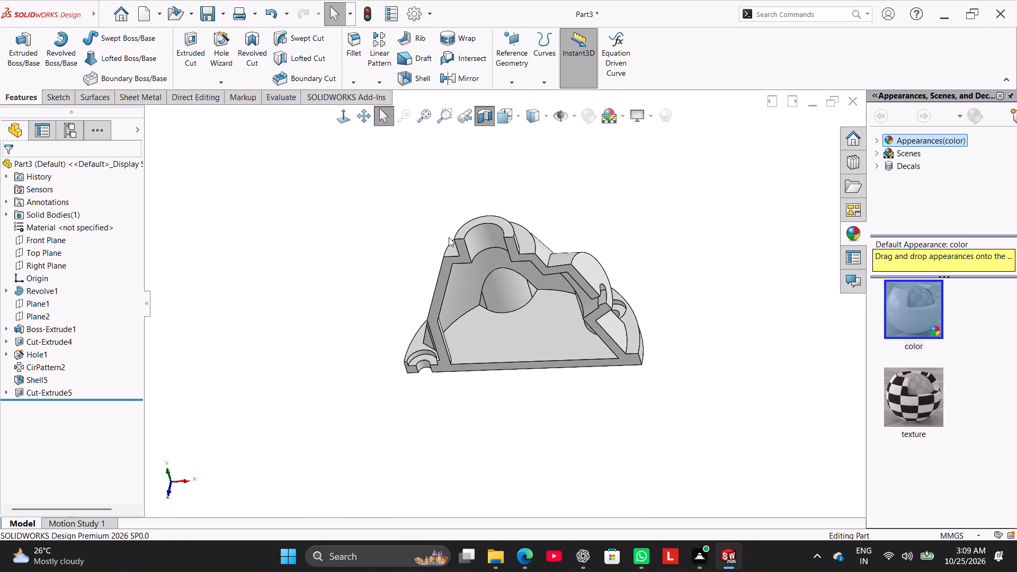
left_click(478, 120)
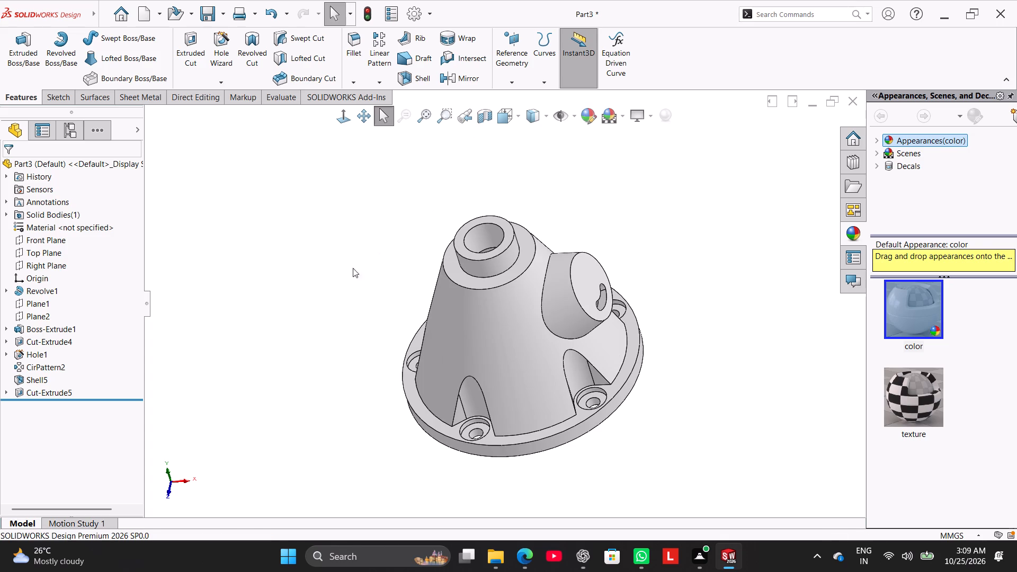
Circular-pattern the slot cut around the side boss's end face with 3 equally spaced instances over 360°.
left_click(51, 390)
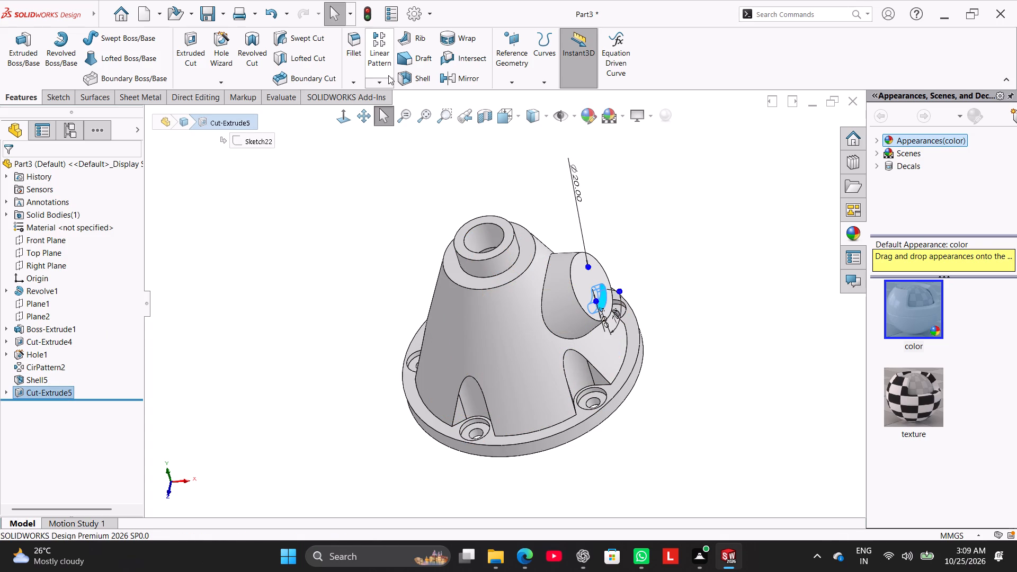
left_click(387, 84)
left_click(387, 112)
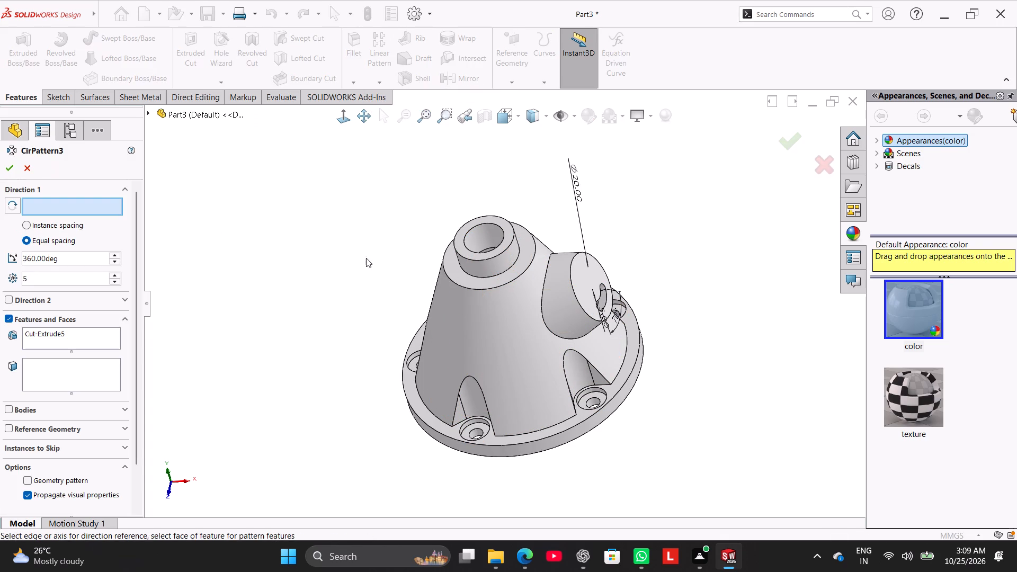
left_click(581, 285)
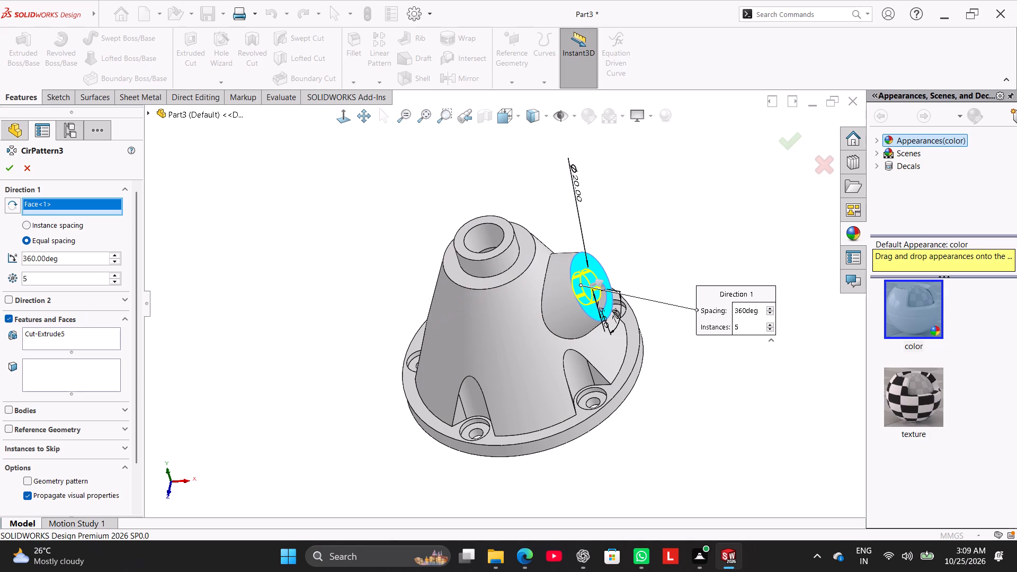
double_click(72, 279)
key("3")
key("Return")
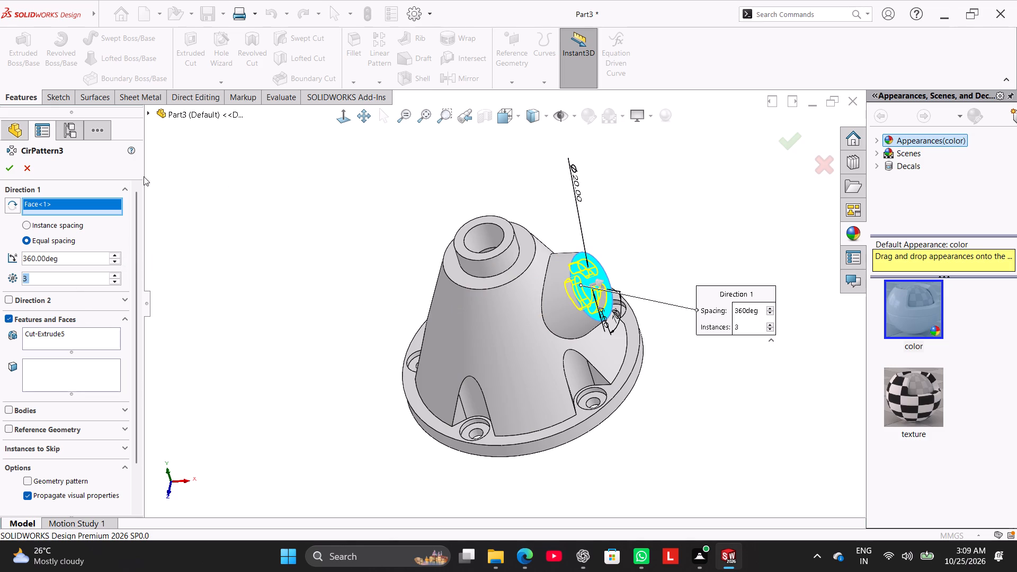
left_click(7, 166)
left_click(189, 222)
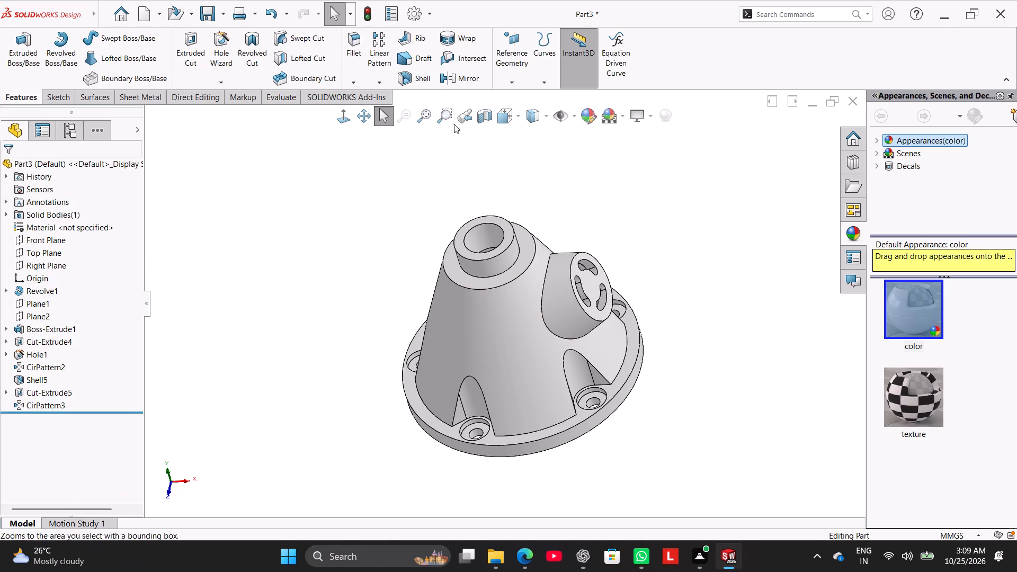
Preview a section along the Front Plane, check the patterned slots face-on and at an angle, and leave it unapplied.
left_click(482, 123)
left_click(344, 116)
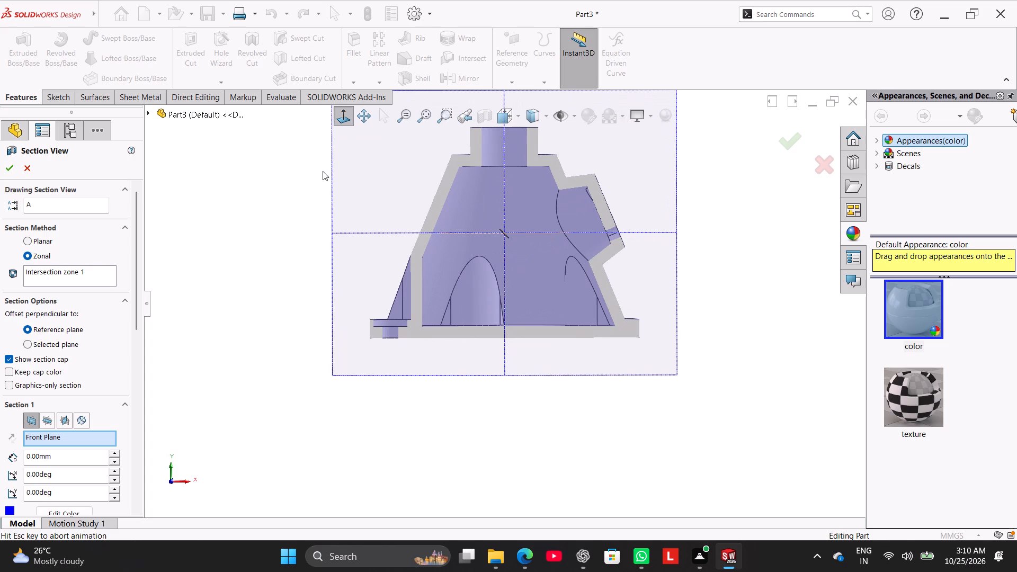
middle_click_drag(256, 222, 252, 264)
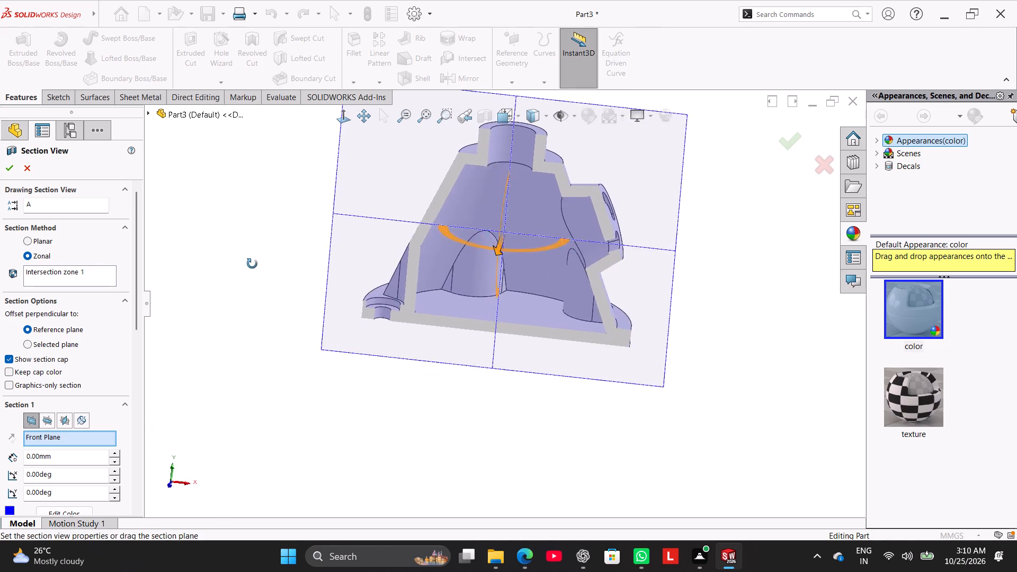
middle_click_drag(252, 264, 237, 238)
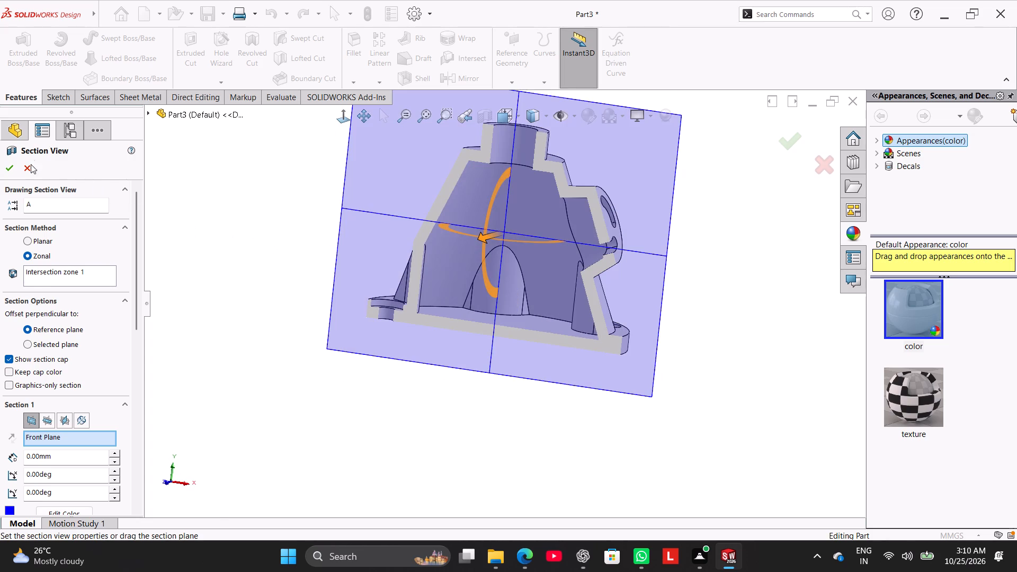
left_click(29, 164)
Inspect the whole part from several angles, using hidden lines visible and shaded with edges, including the flange's underside.
left_click(230, 225)
middle_click_drag(247, 273, 255, 359)
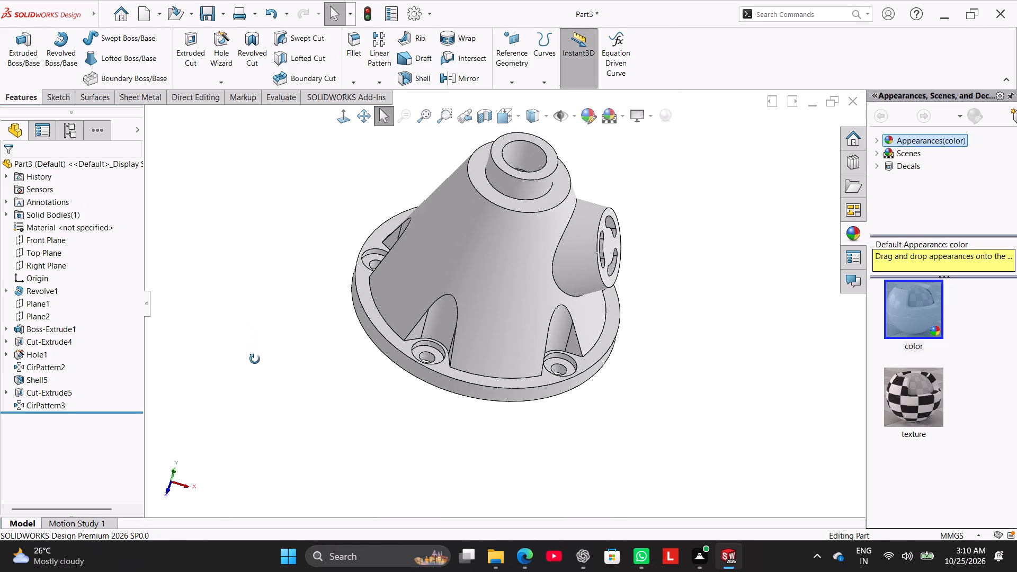
middle_click_drag(255, 359, 261, 314)
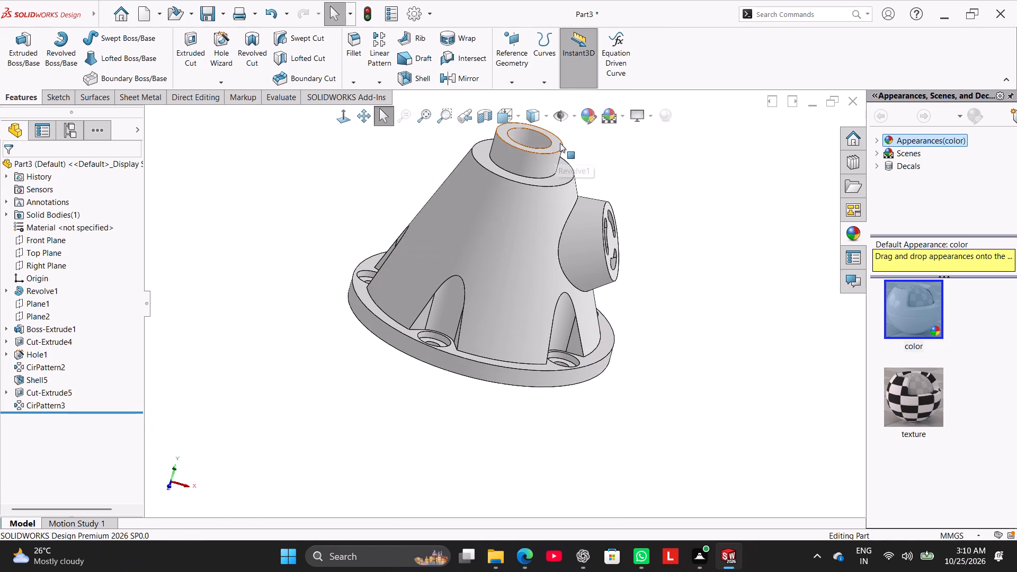
left_click(545, 117)
left_click(538, 198)
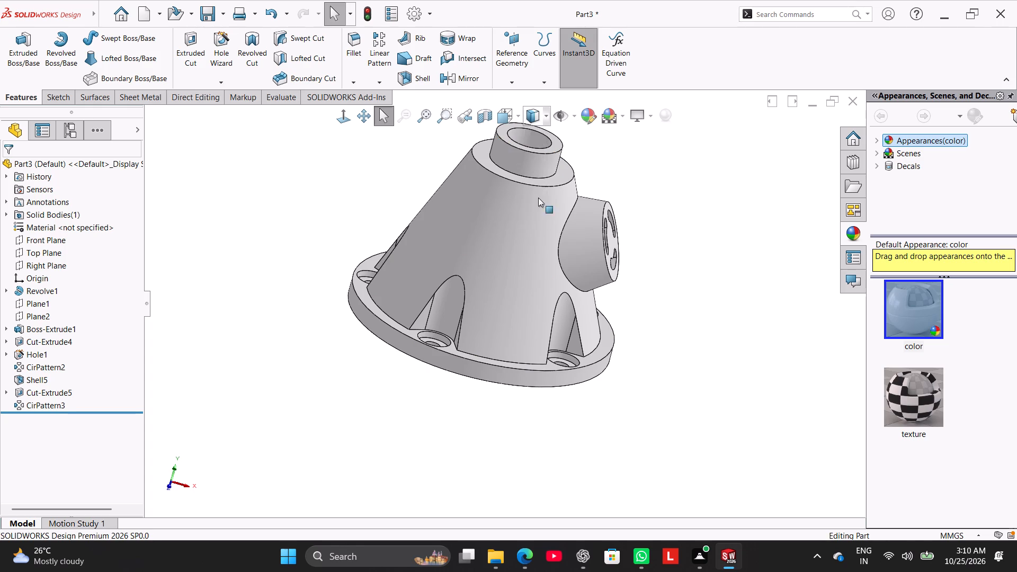
middle_click_drag(335, 302, 327, 367)
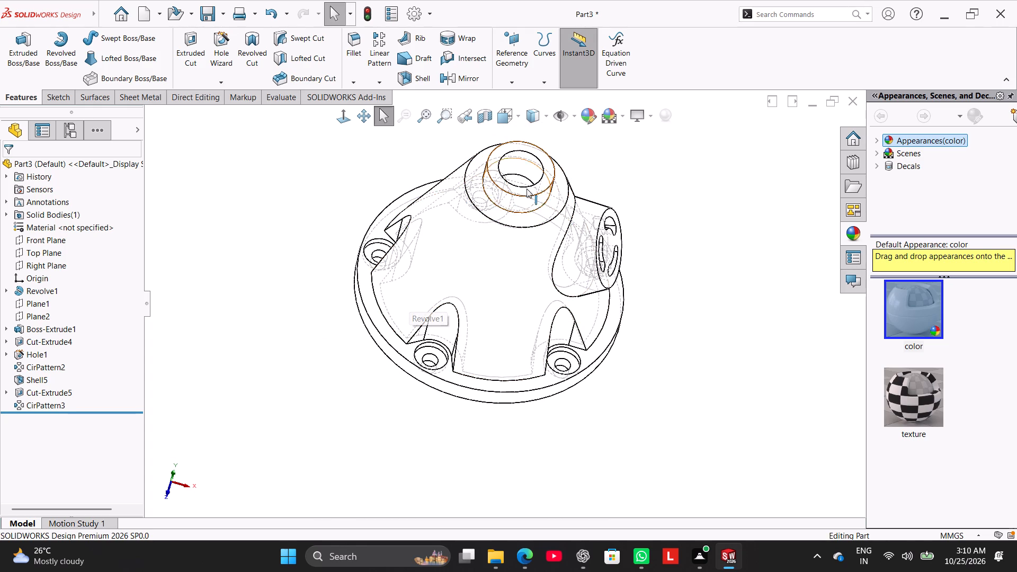
left_click(546, 120)
left_click(538, 140)
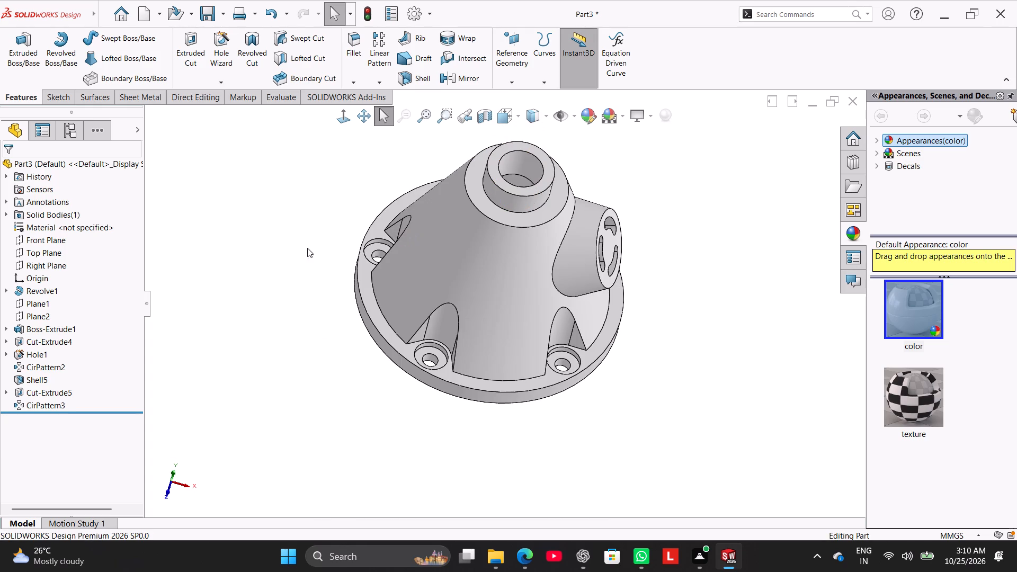
left_click(283, 254)
middle_click_drag(331, 331, 346, 198)
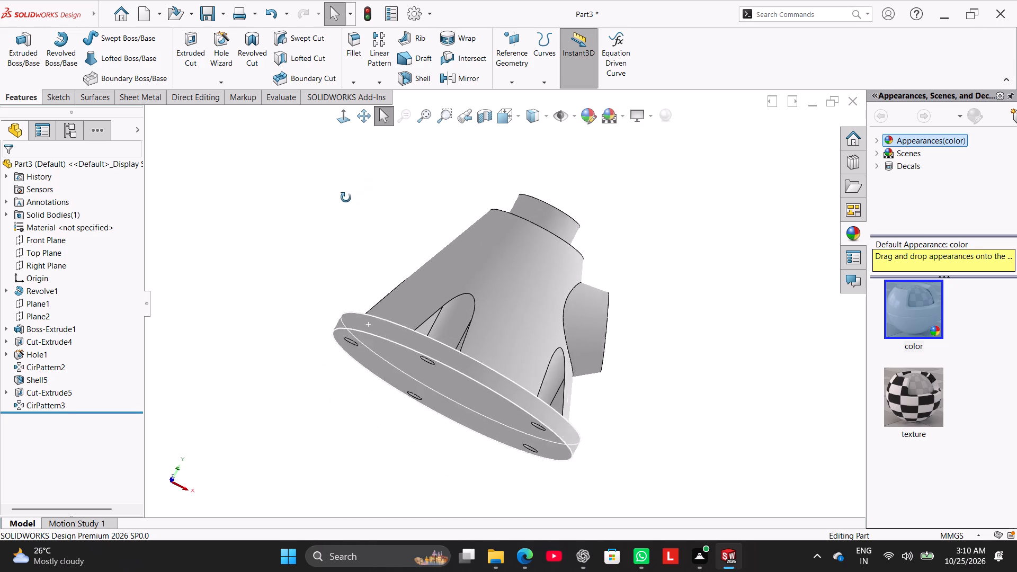
middle_click_drag(346, 198, 337, 198)
left_click(290, 287)
middle_click_drag(331, 332, 369, 207)
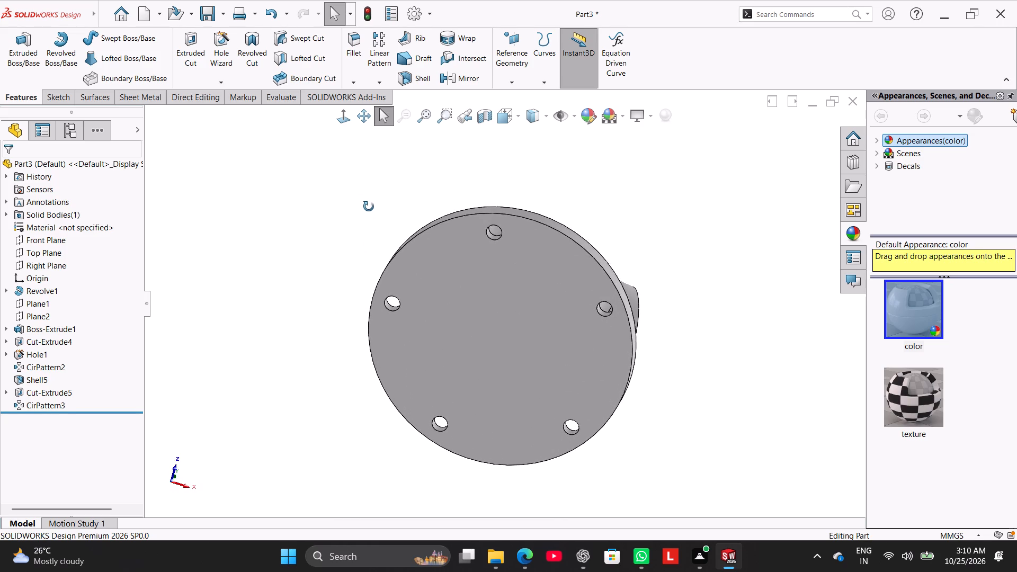
Section the part along the Front Plane at 0 mm offset with the Zonal method and apply the section view.
middle_click_drag(369, 207, 352, 417)
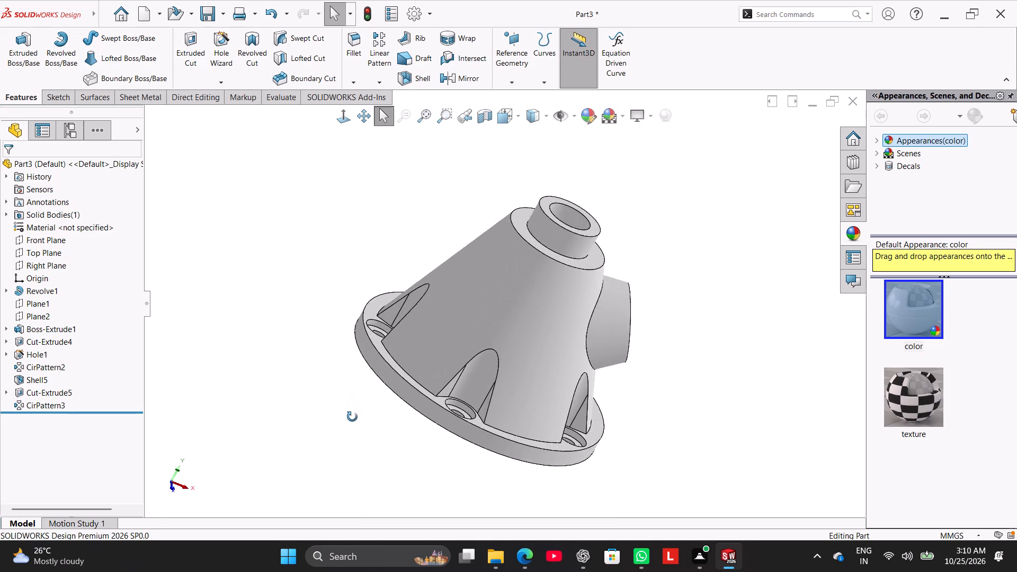
middle_click_drag(352, 417, 287, 315)
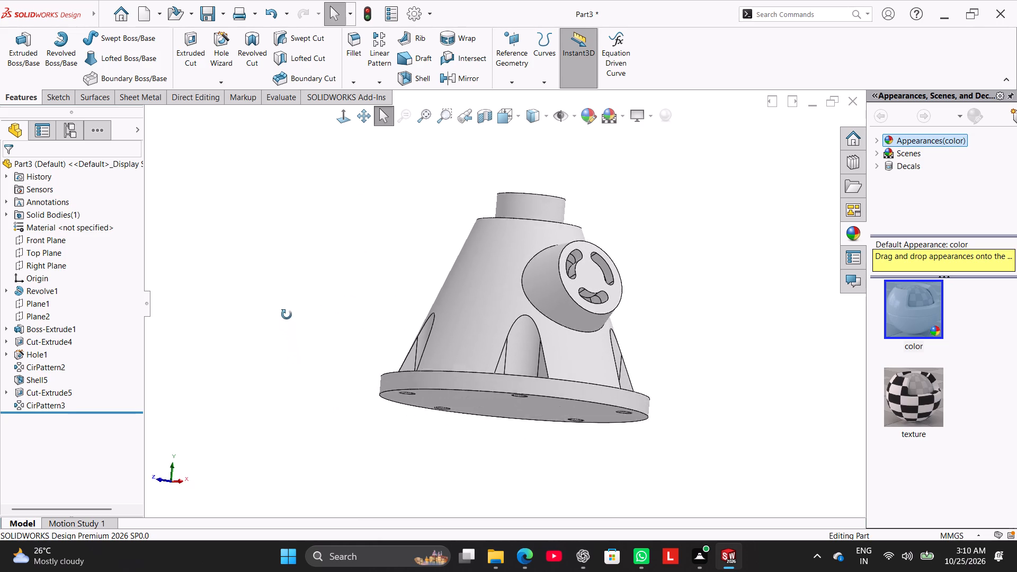
middle_click_drag(287, 315, 369, 444)
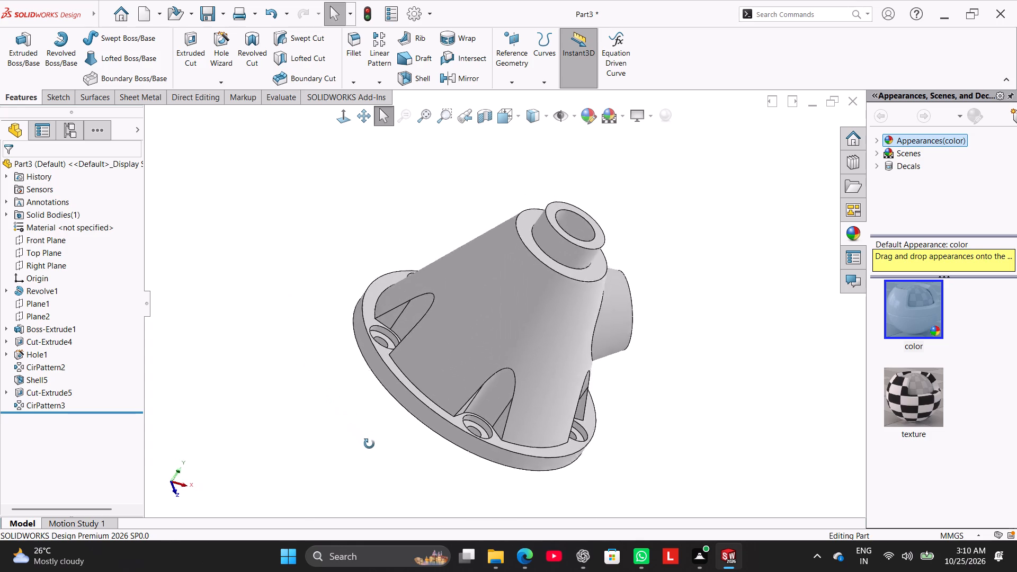
middle_click_drag(369, 444, 272, 265)
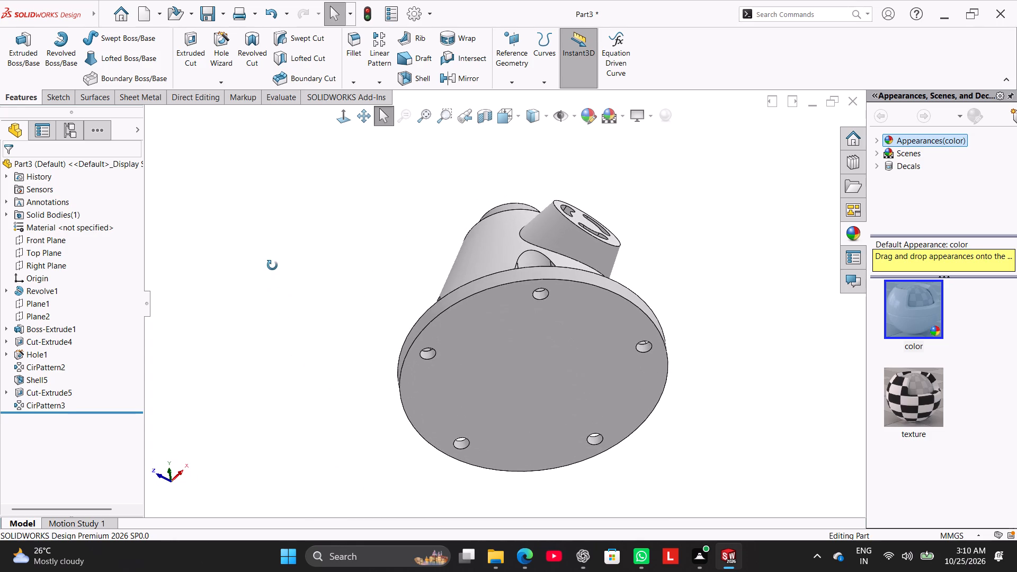
middle_click_drag(272, 265, 286, 364)
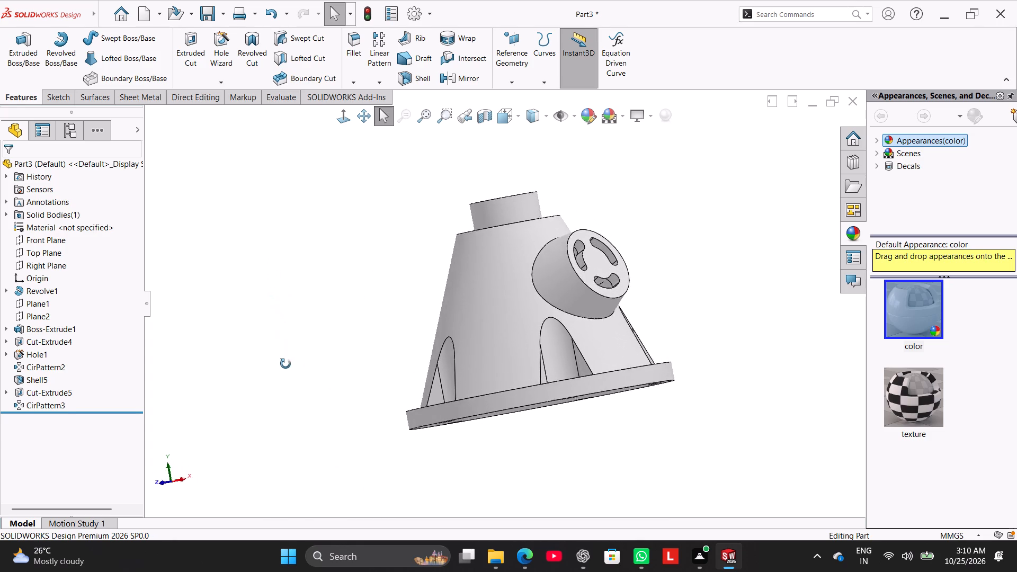
middle_click_drag(286, 364, 317, 408)
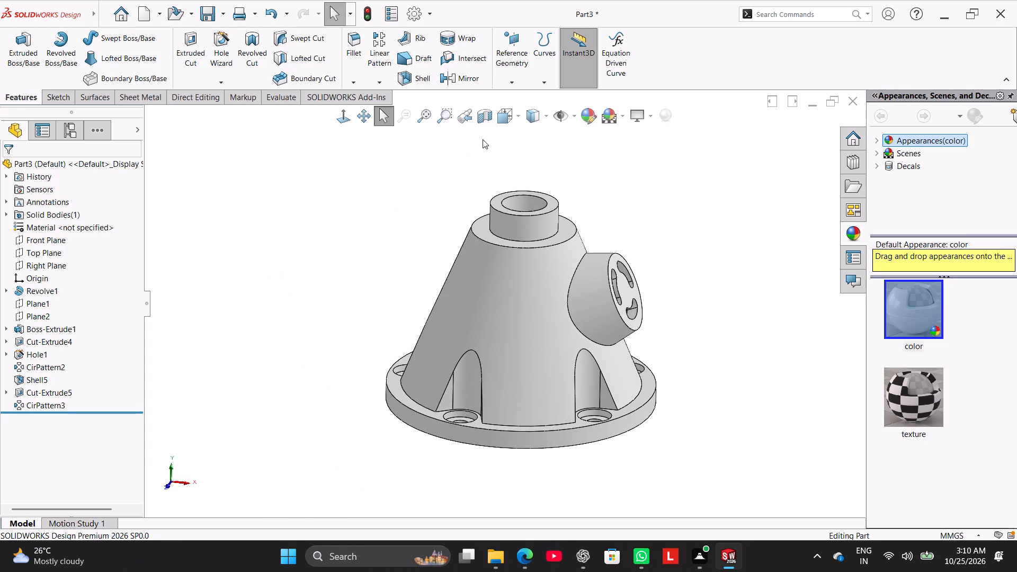
left_click(487, 115)
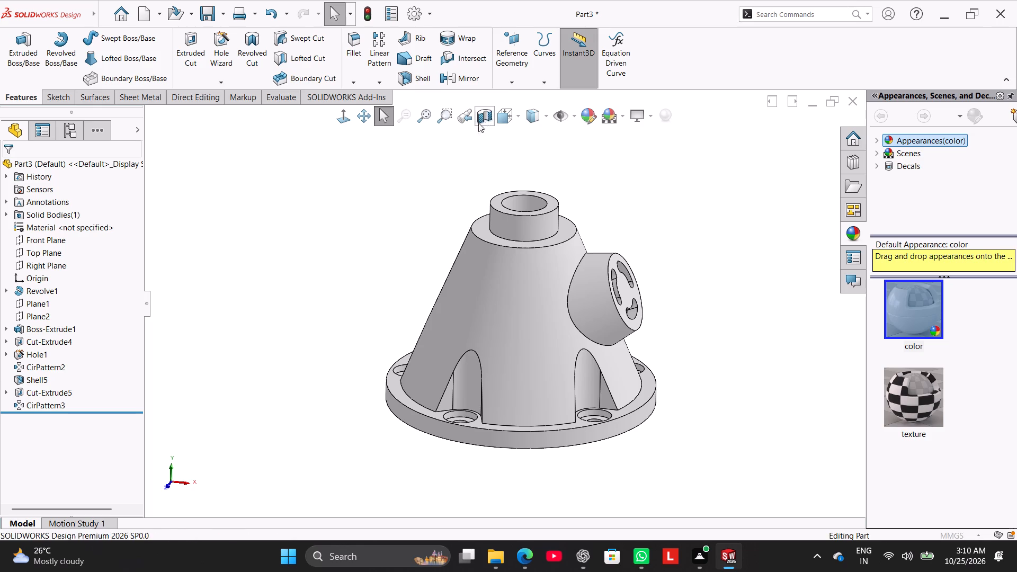
left_click(346, 115)
left_click(267, 222)
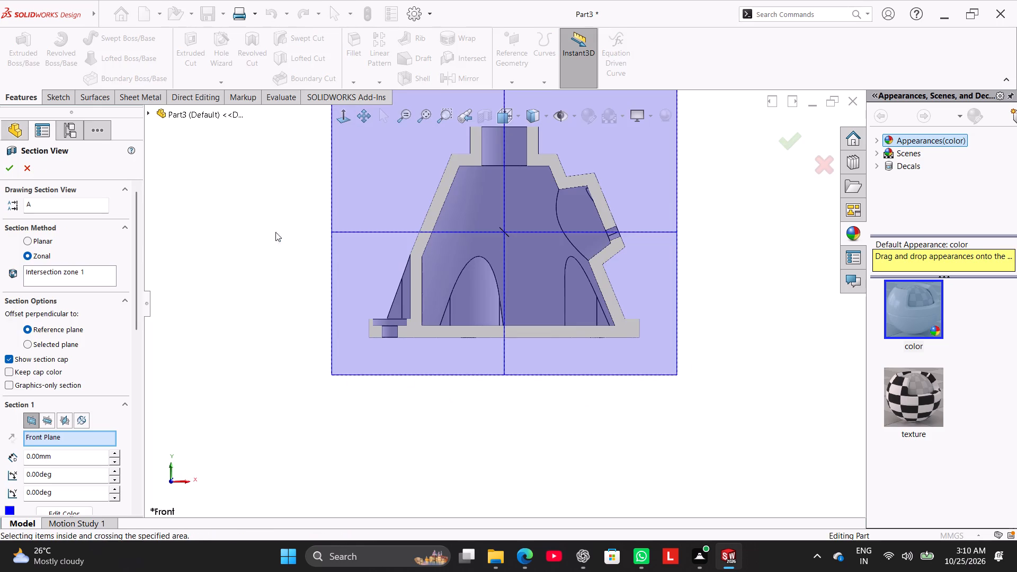
middle_click_drag(275, 234, 279, 309)
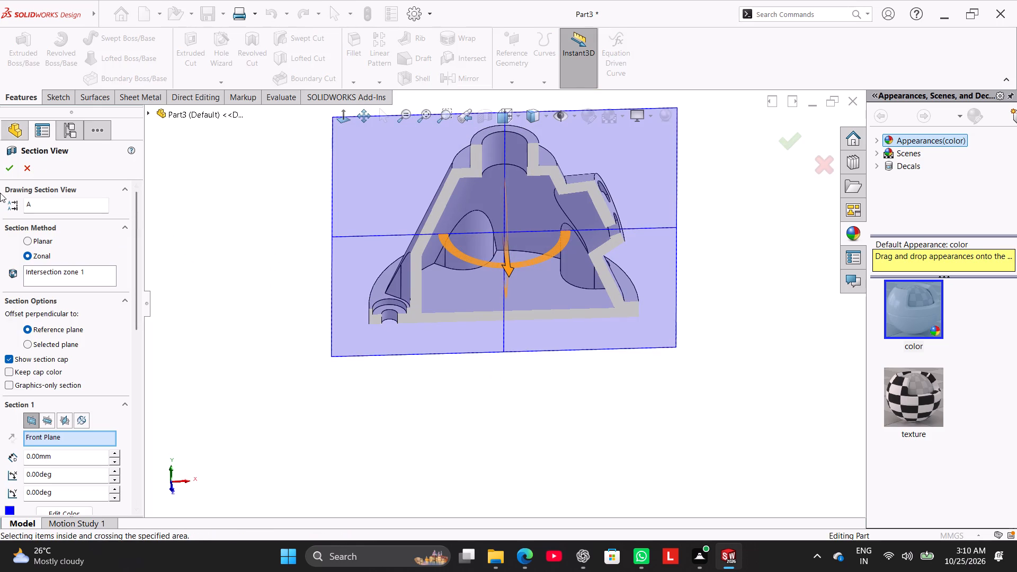
left_click(7, 174)
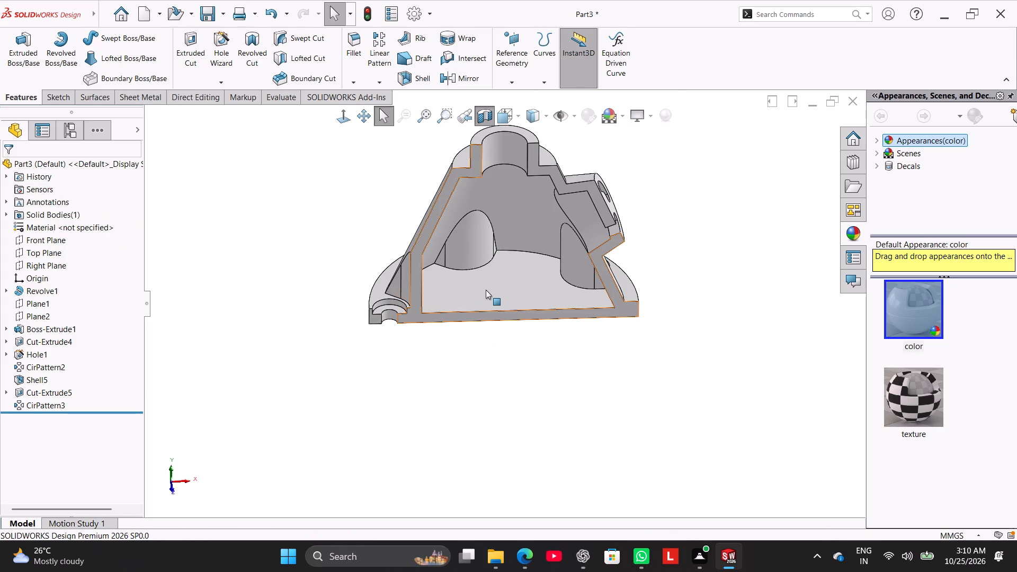
Start a sketch on the shelled cavity's inner floor face and convert the face's notched outline into sketch entities.
right_click(486, 290)
left_click(513, 275)
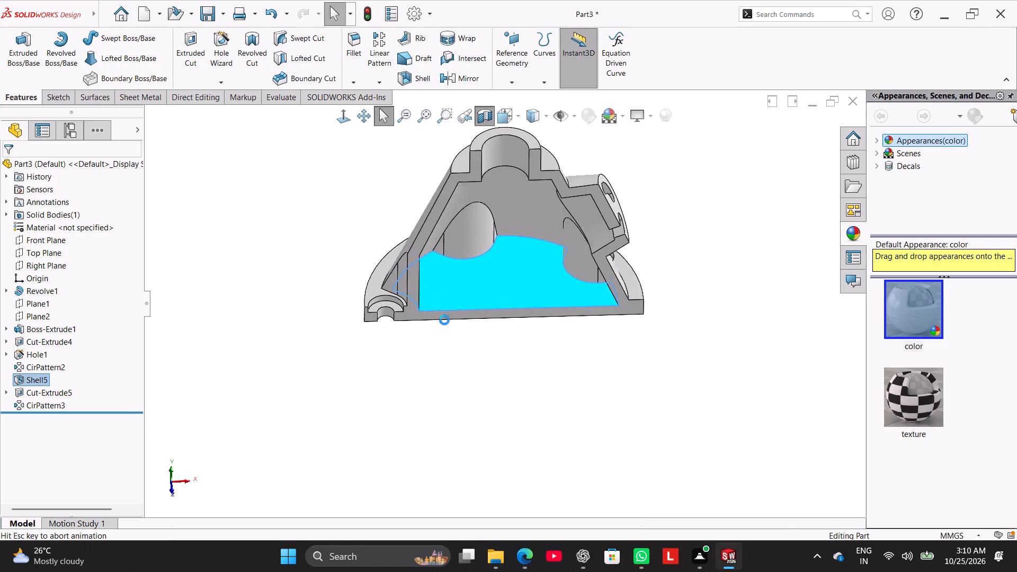
middle_click_drag(341, 367, 328, 247)
left_click(228, 58)
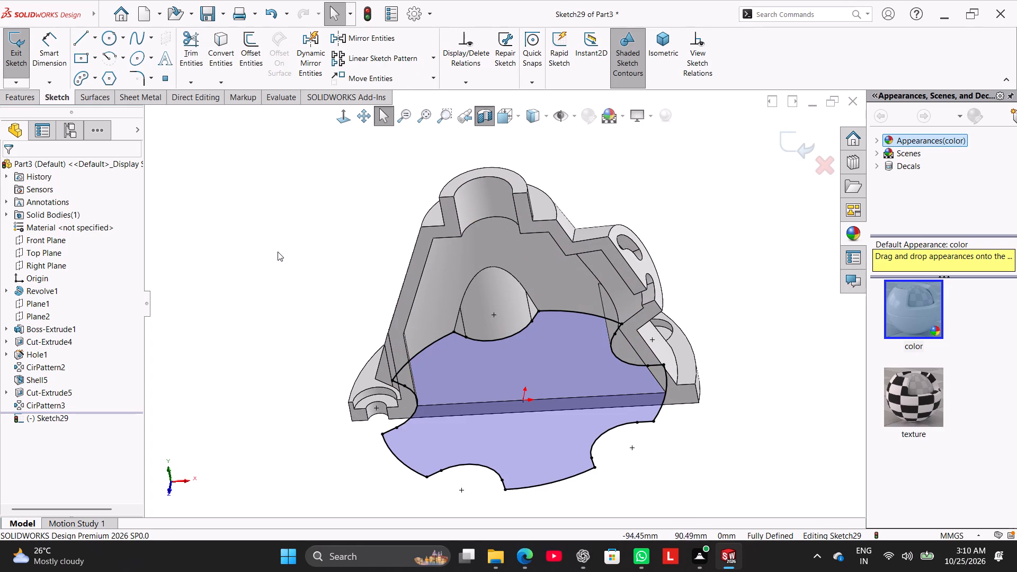
Cut the converted floor outline through the base with an Extruded Cut set to Up To Next.
middle_click_drag(279, 254, 282, 279)
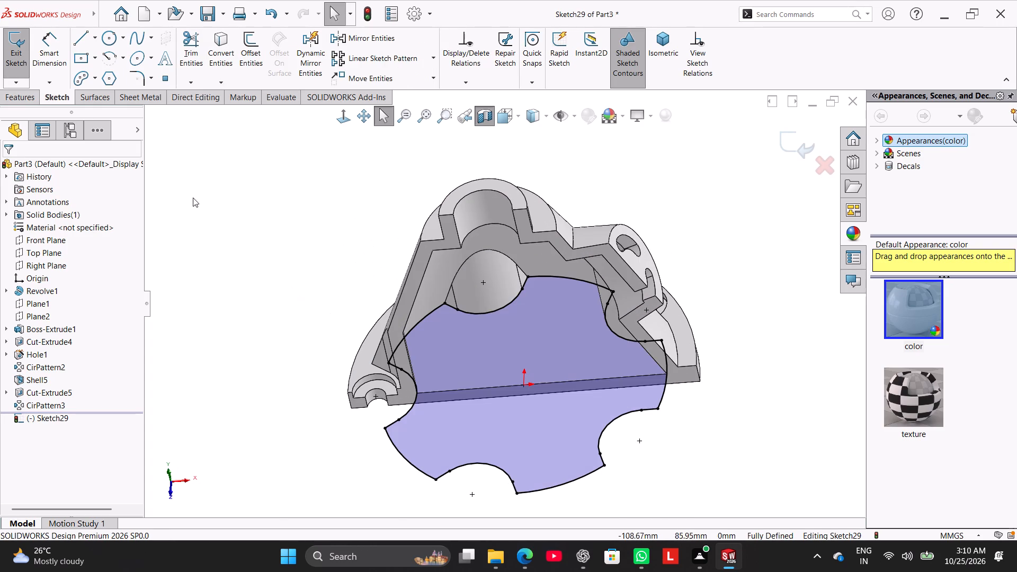
left_click(23, 100)
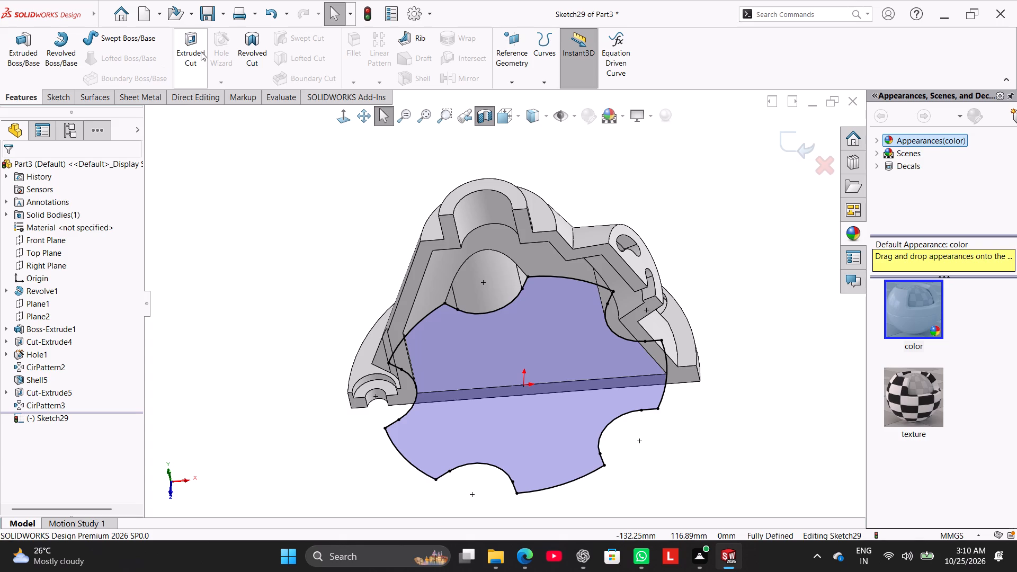
left_click(201, 51)
middle_click_drag(247, 229, 258, 180)
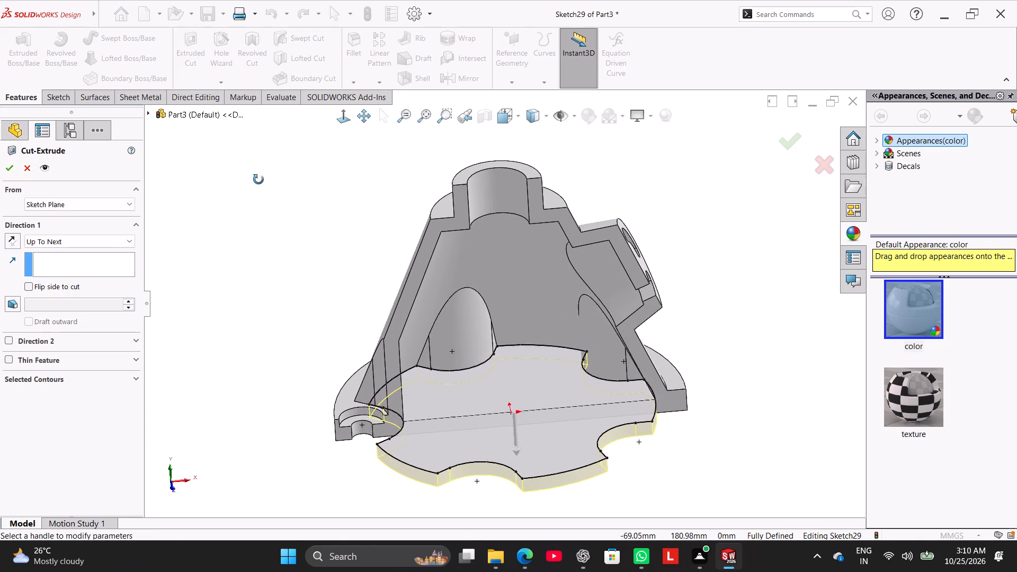
middle_click_drag(258, 180, 262, 166)
left_click(10, 167)
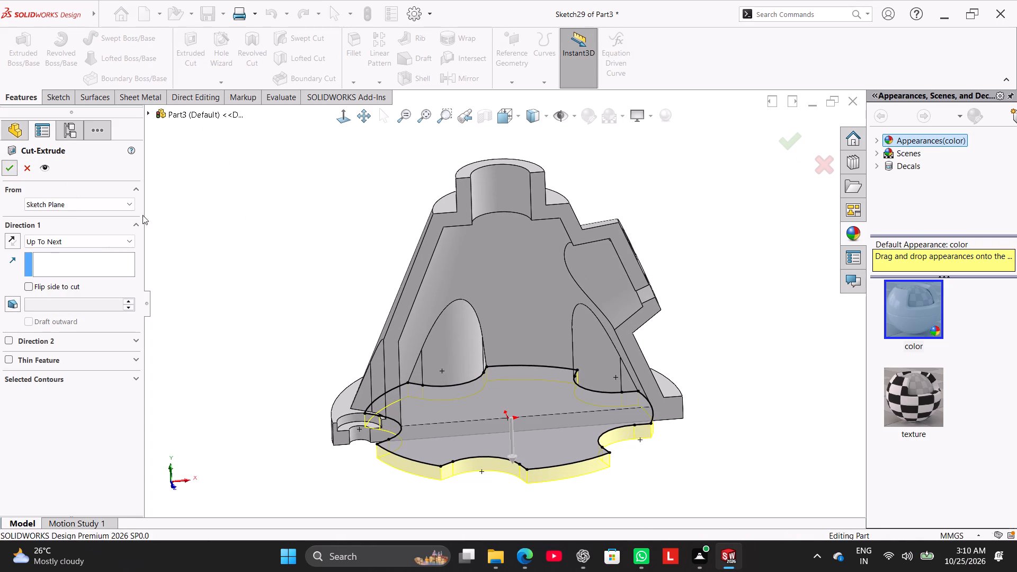
left_click_drag(171, 223, 175, 228)
Examine the base cut in the section view from below and up close, around the notch walls, flange holes and cavity rim.
middle_click_drag(207, 257, 152, 242)
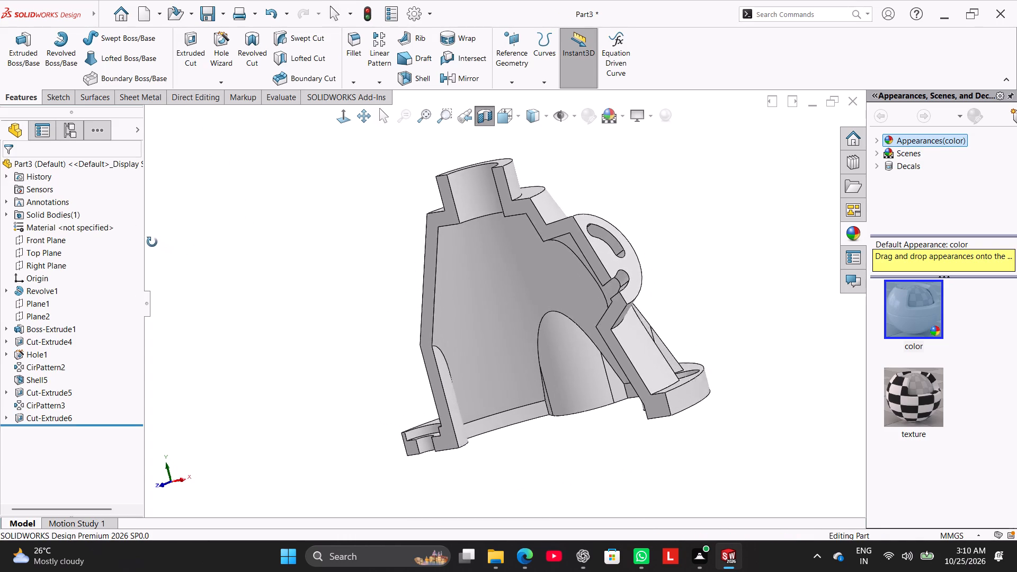
middle_click_drag(152, 242, 163, 104)
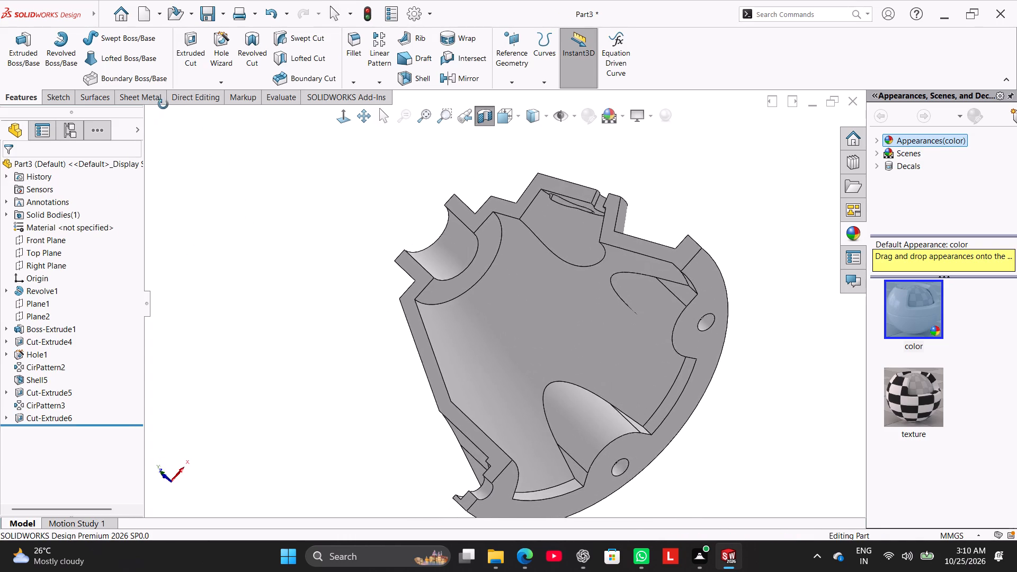
middle_click_drag(163, 104, 221, 122)
scroll(483, 324, "down", 5)
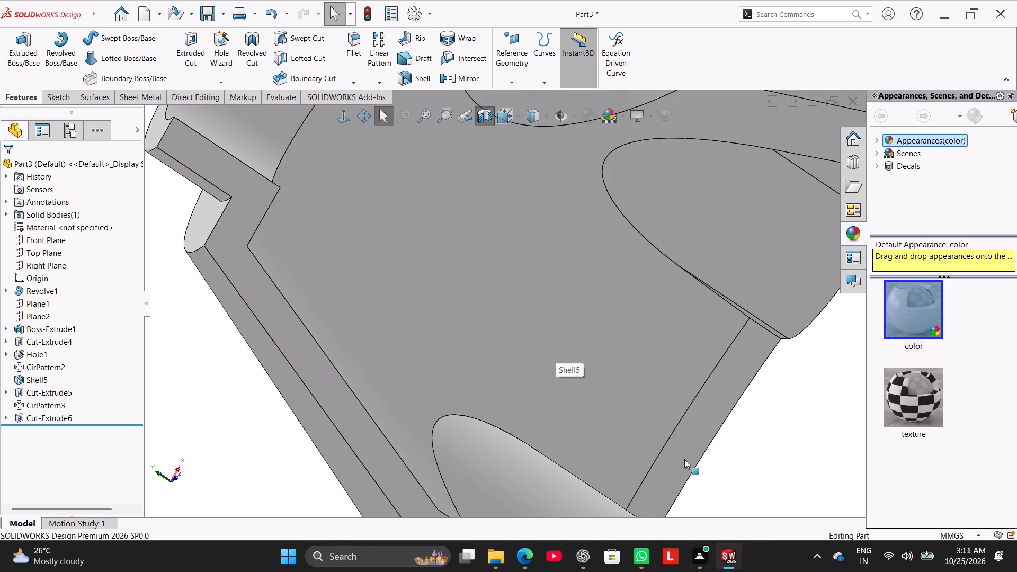
middle_click_drag(683, 459, 575, 529)
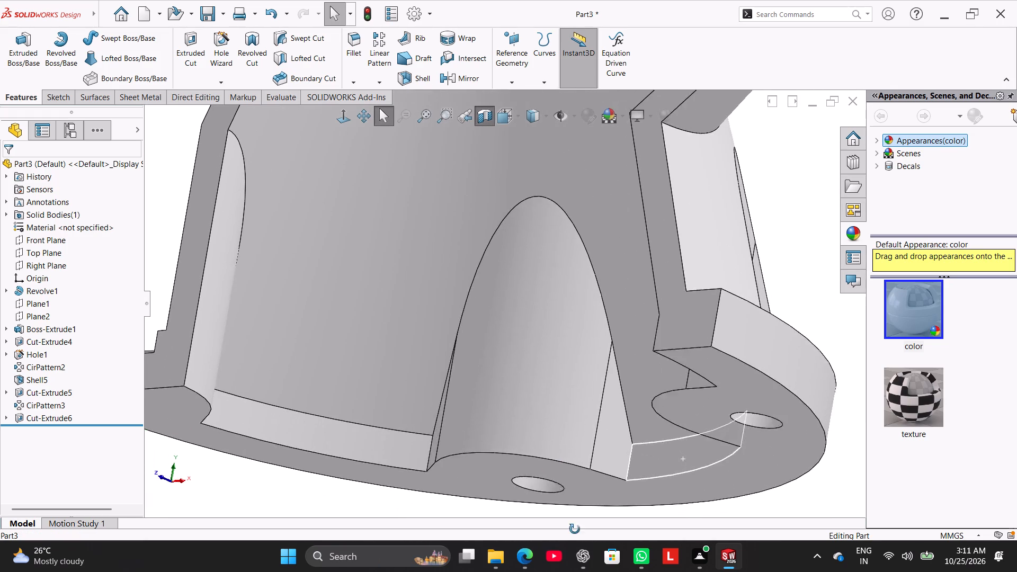
middle_click_drag(575, 529, 537, 553)
scroll(368, 476, "down", 2)
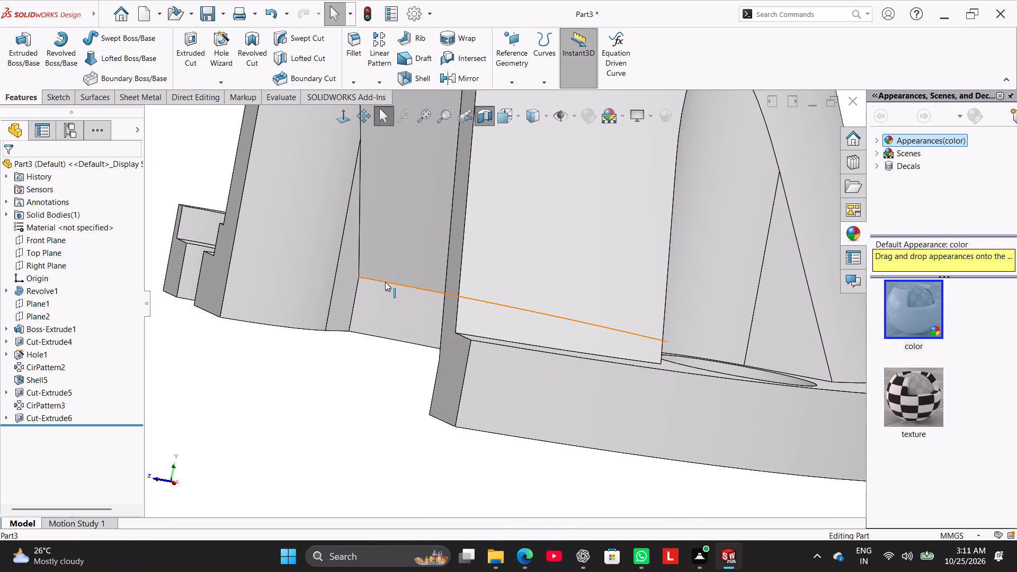
scroll(406, 365, "up", 5)
middle_click_drag(337, 377, 398, 436)
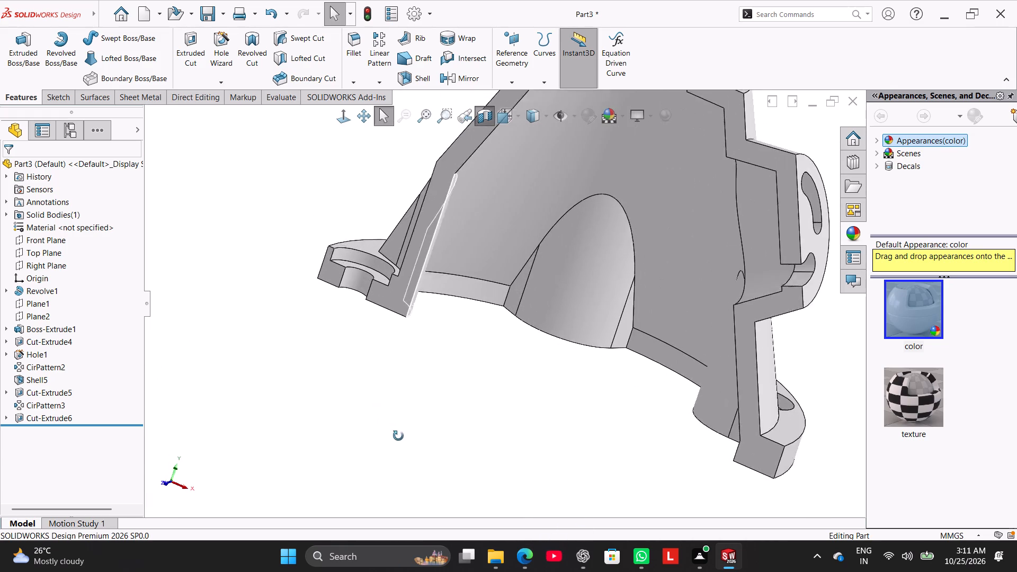
middle_click_drag(398, 436, 395, 439)
right_click_drag(306, 394, 418, 303)
middle_click_drag(436, 374, 493, 408)
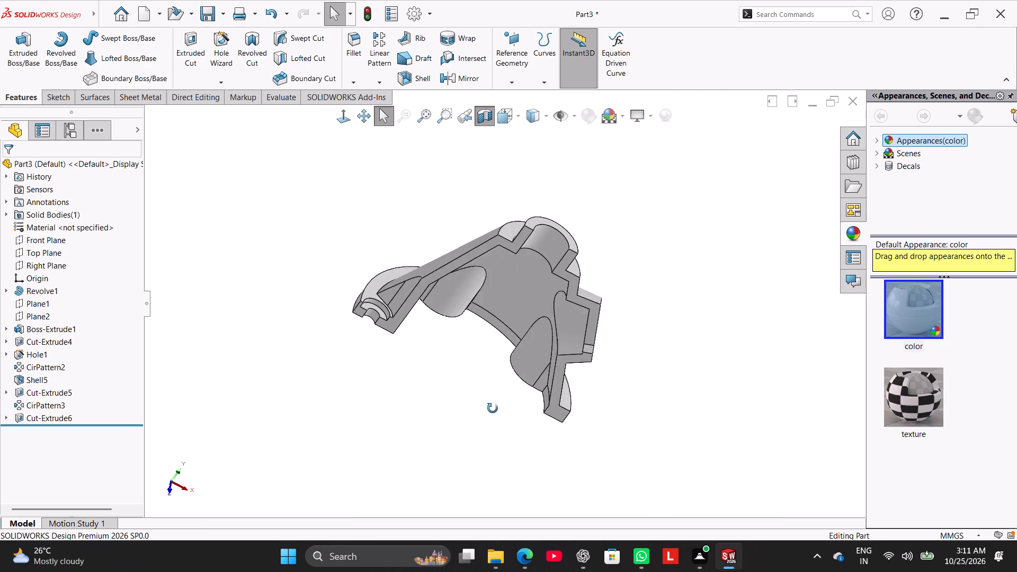
middle_click_drag(493, 408, 500, 404)
scroll(550, 406, "down", 5)
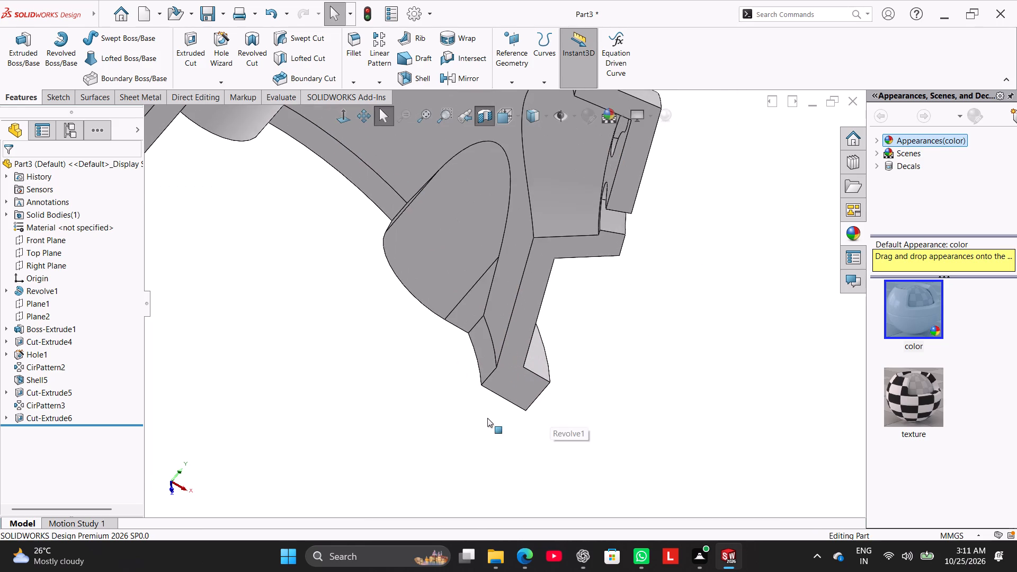
middle_click_drag(476, 417, 459, 290)
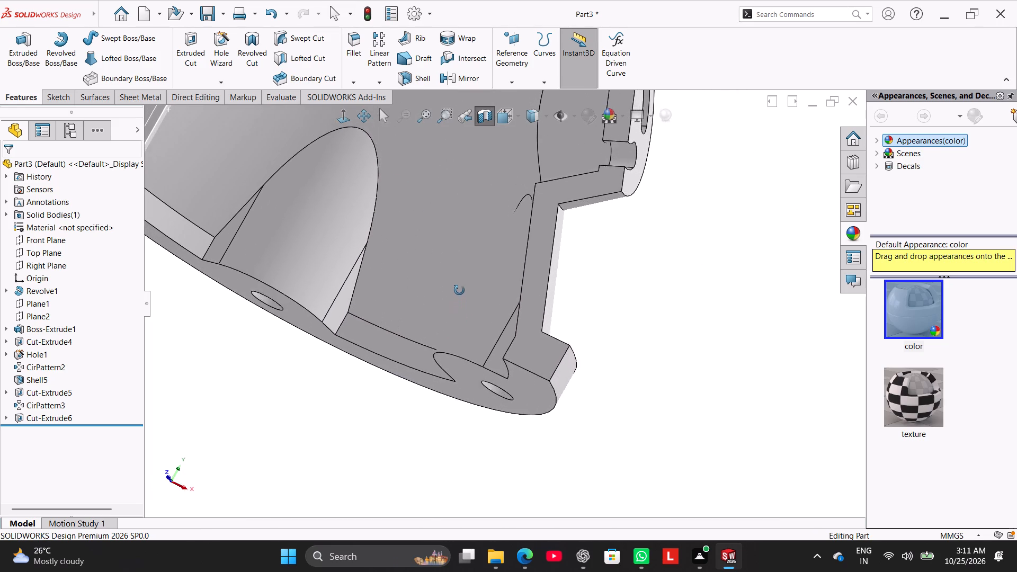
middle_click_drag(459, 290, 504, 317)
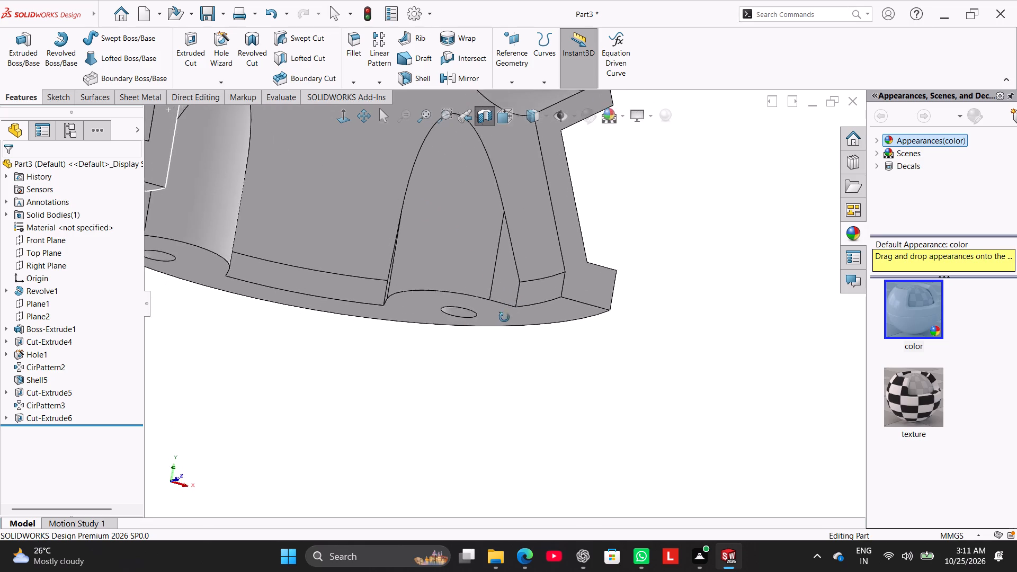
middle_click_drag(504, 317, 450, 317)
scroll(444, 301, "up", 2)
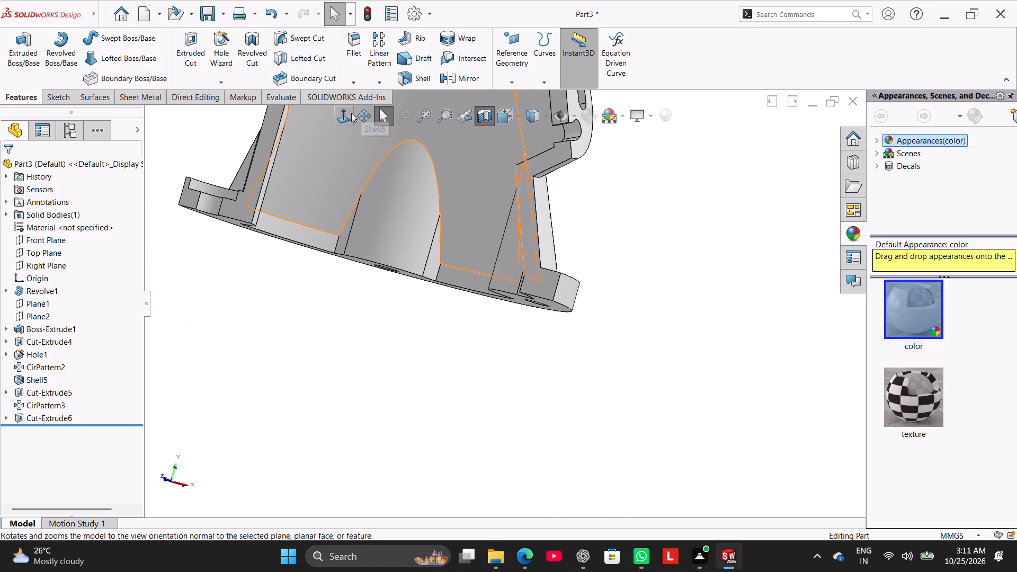
Check the sectioned base, wall and flange profile face-on and at several angles.
left_click(350, 113)
left_click(436, 326)
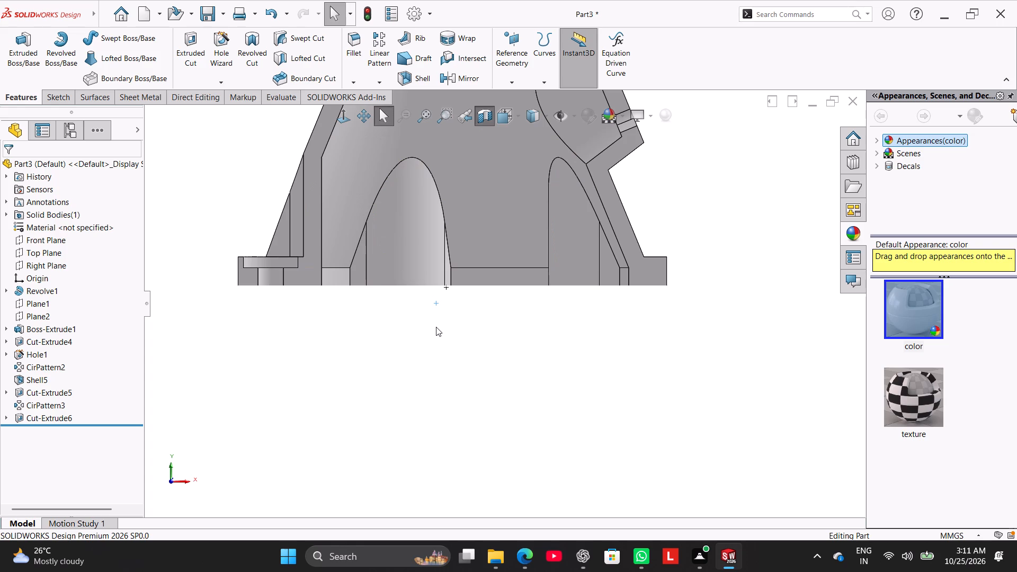
scroll(632, 269, "down", 3)
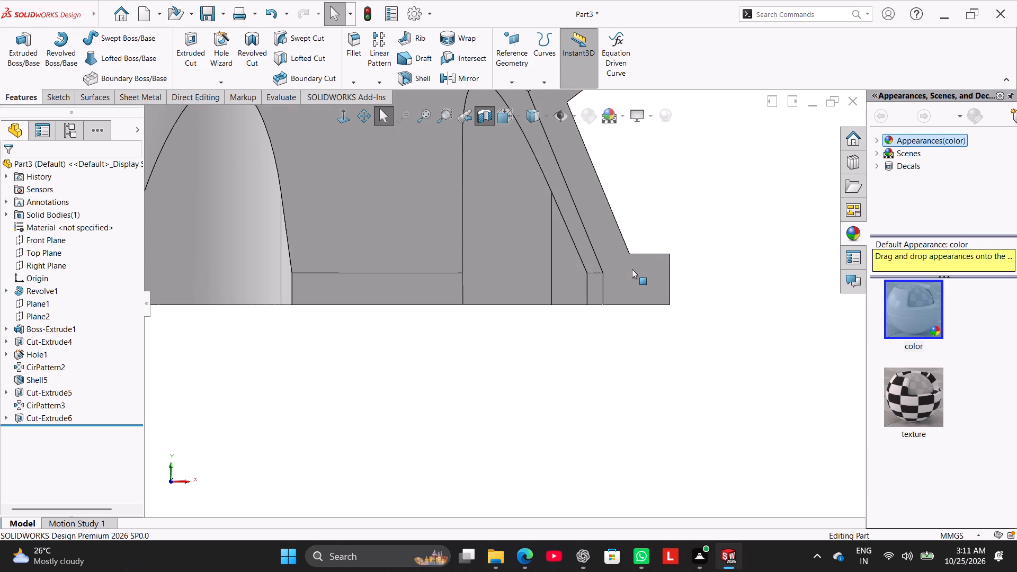
scroll(594, 301, "up", 3)
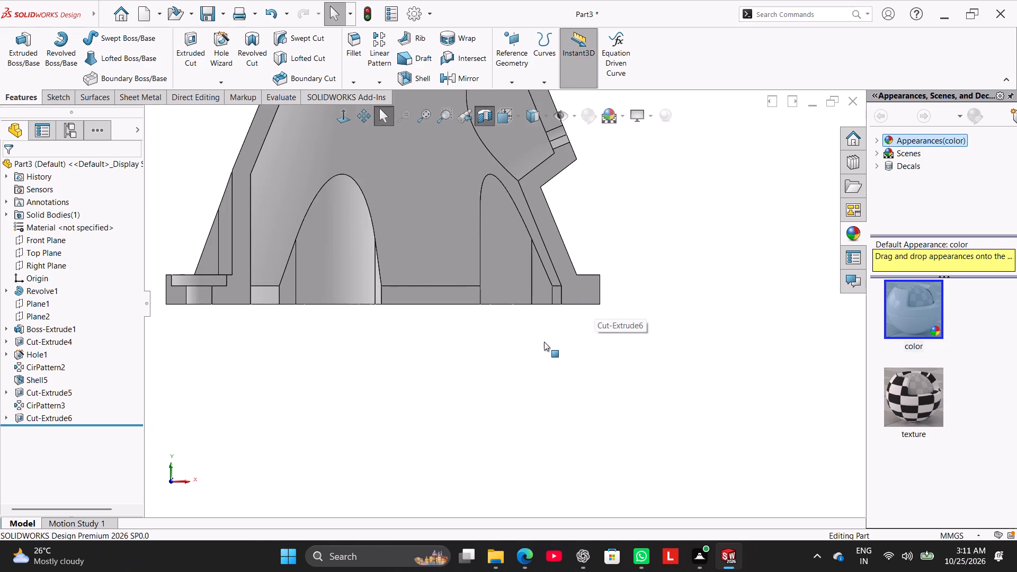
scroll(540, 341, "up", 1)
middle_click_drag(542, 341, 597, 405)
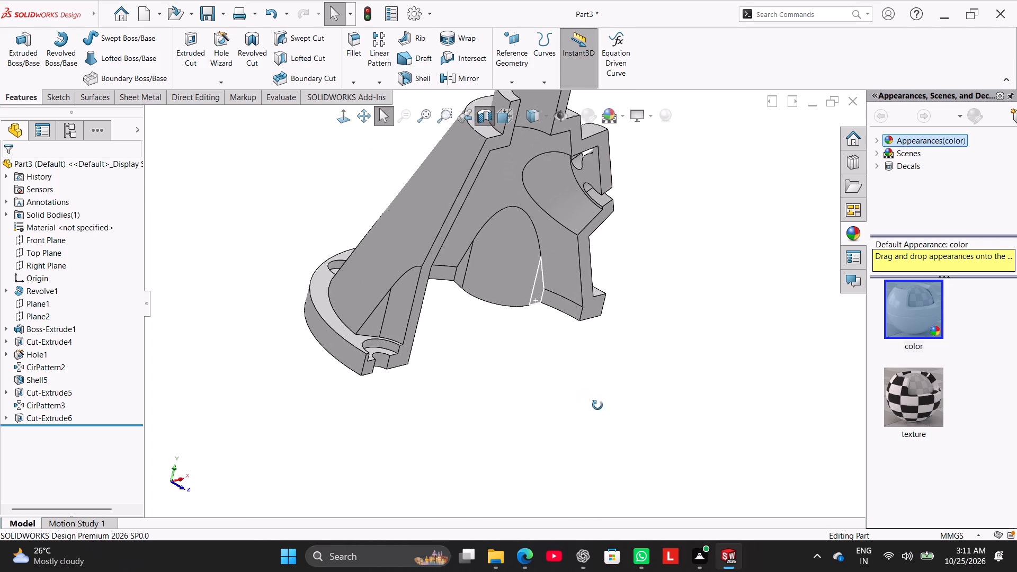
middle_click_drag(597, 405, 531, 377)
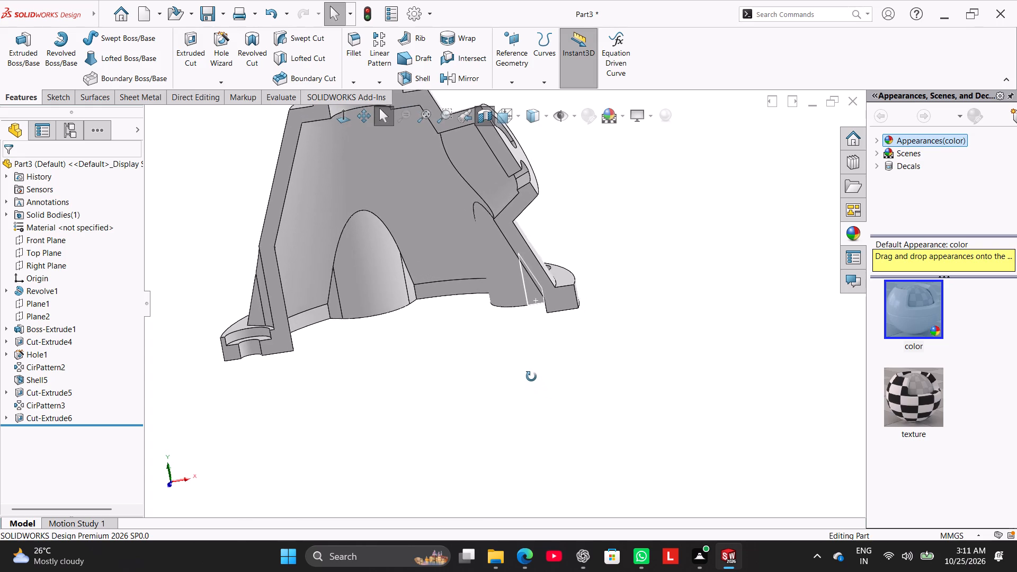
middle_click_drag(531, 377, 545, 383)
left_click(487, 355)
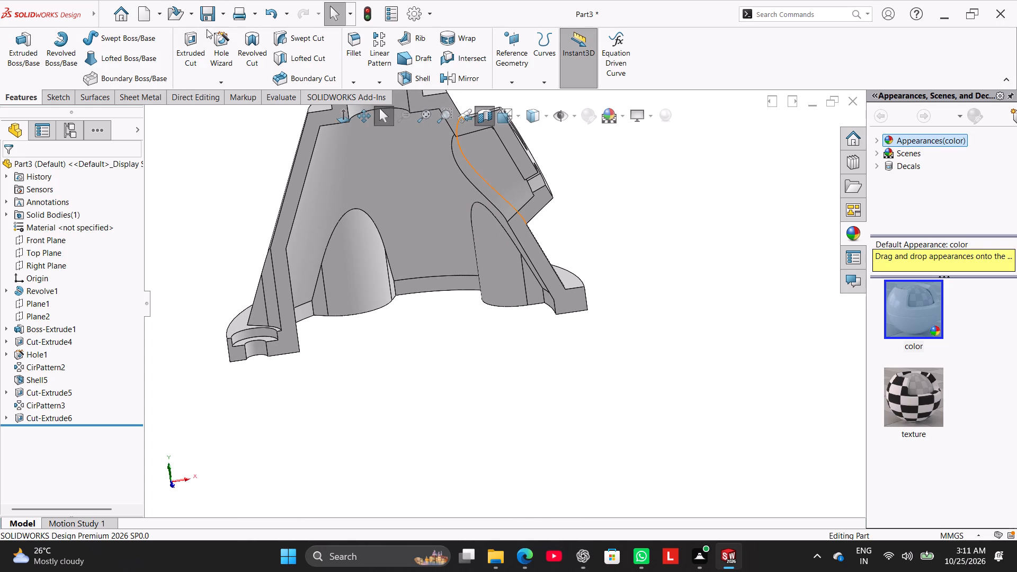
middle_click_drag(309, 315, 238, 383)
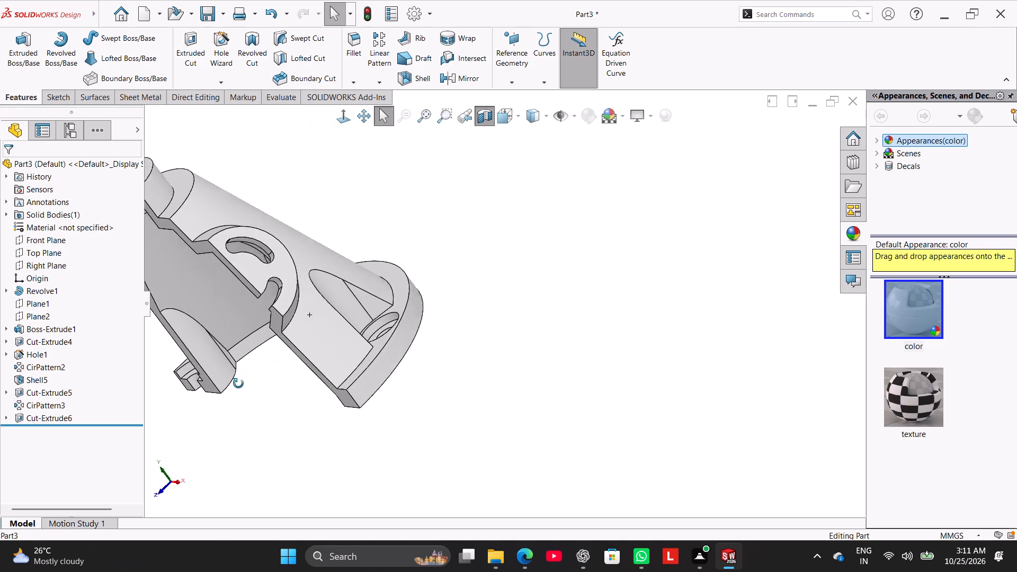
middle_click_drag(238, 383, 309, 341)
left_click(344, 117)
left_click(469, 329)
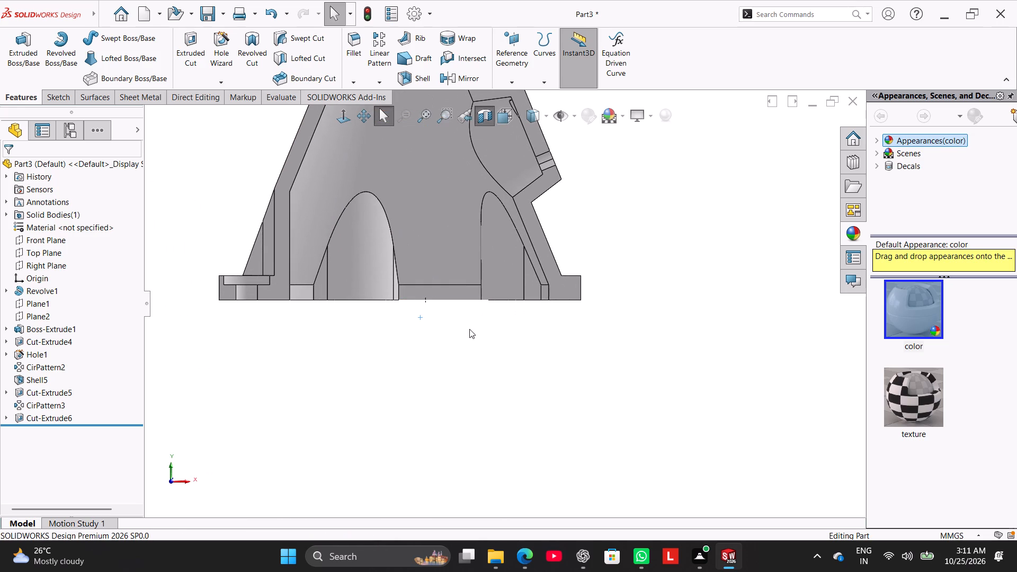
Open the base cut's sketch for editing and inspect its notched outline against the sectioned walls from several angles.
scroll(607, 264, "down", 1)
scroll(581, 247, "up", 2)
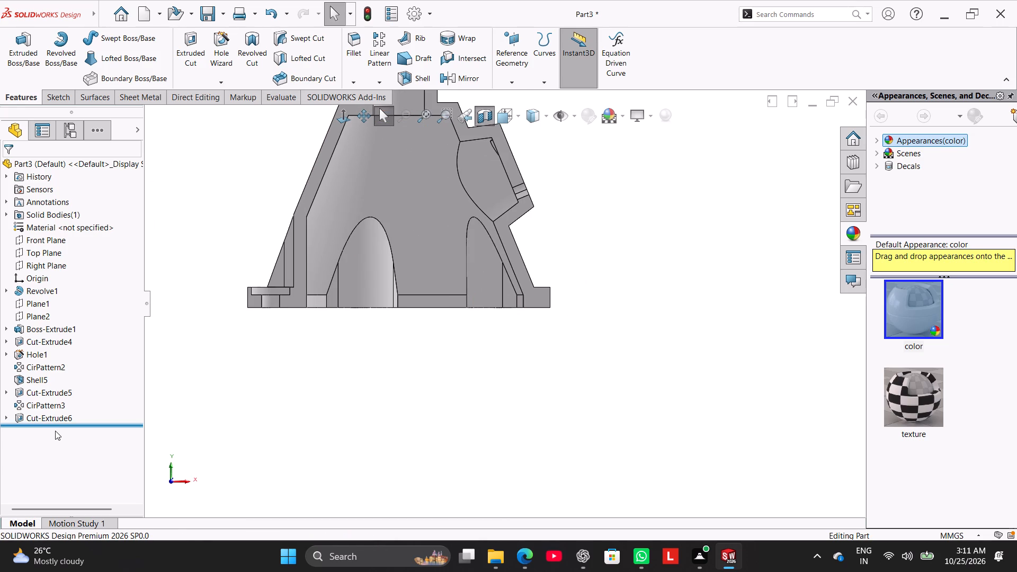
right_click(56, 422)
left_click(81, 322)
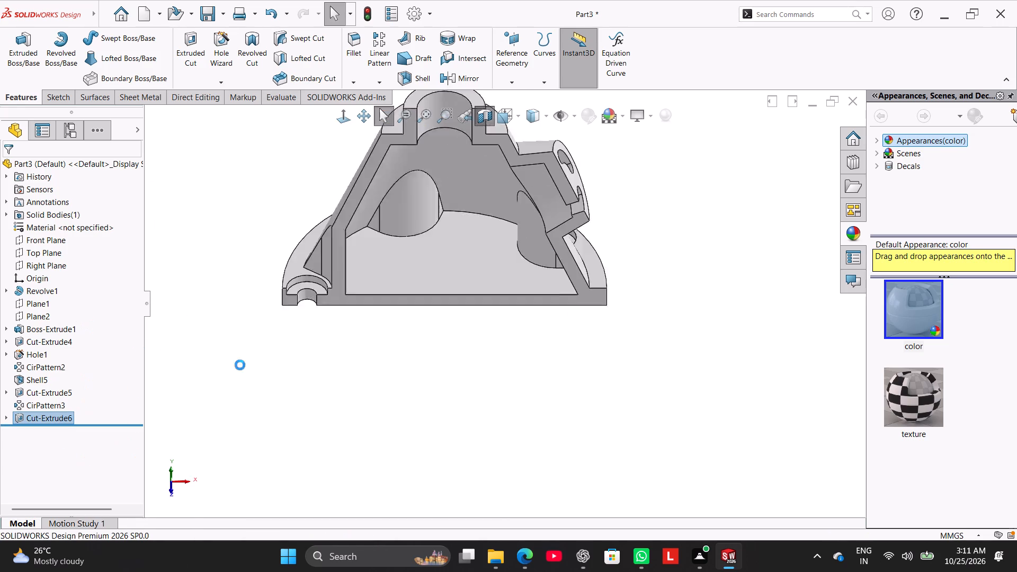
middle_click_drag(448, 381, 479, 309)
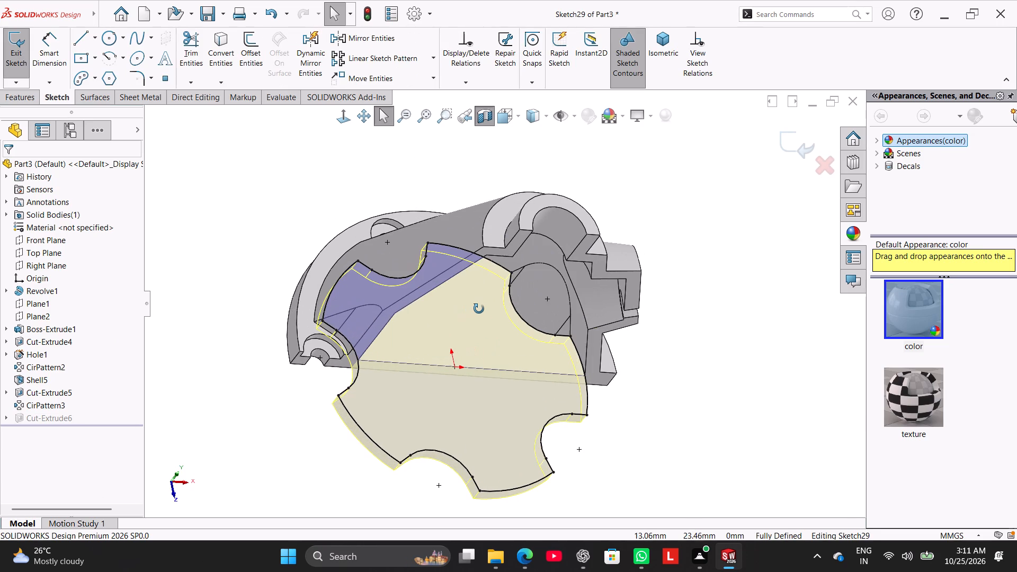
middle_click_drag(479, 309, 454, 288)
scroll(645, 415, "down", 2)
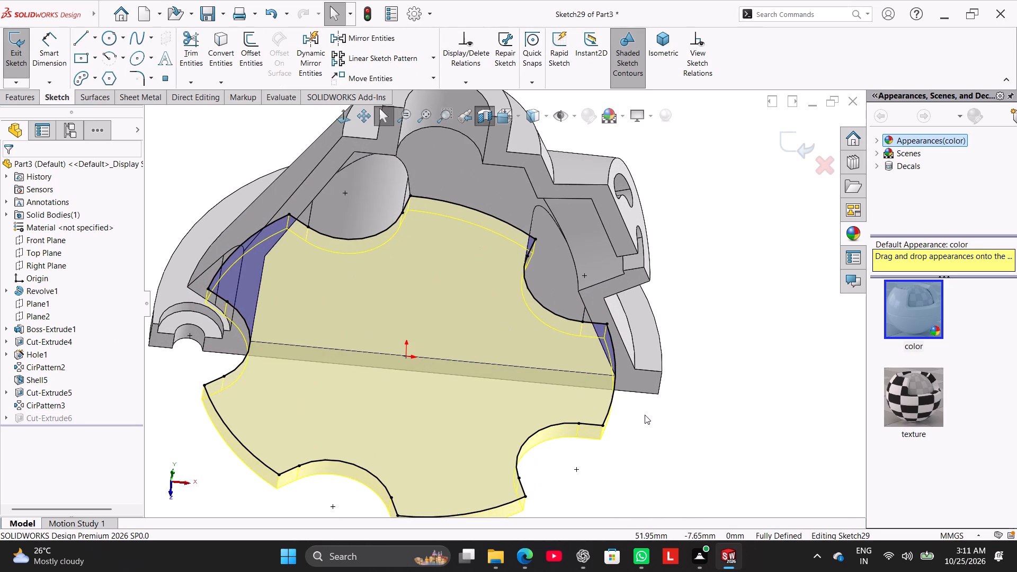
middle_click_drag(642, 407, 647, 403)
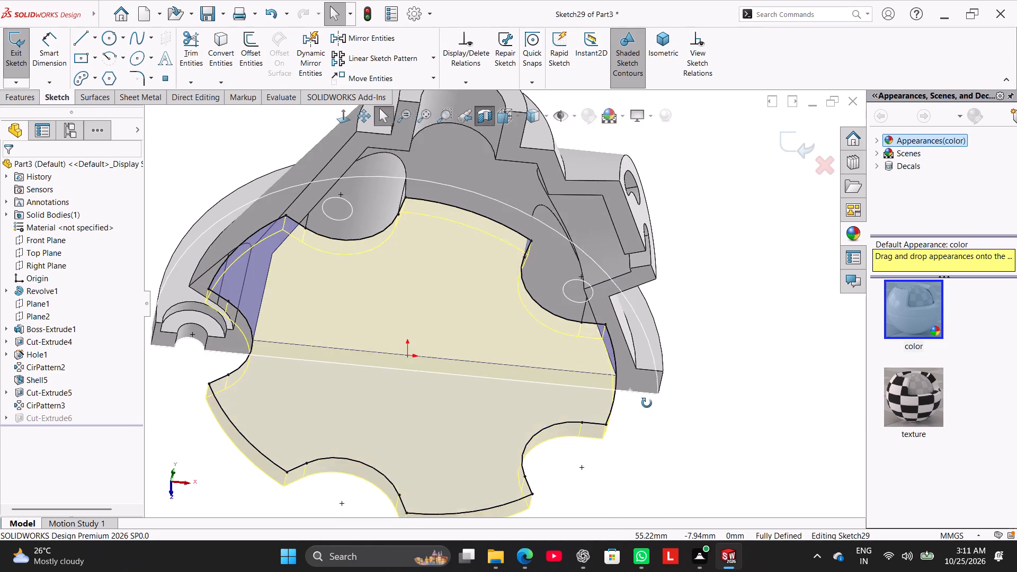
middle_click_drag(647, 403, 603, 321)
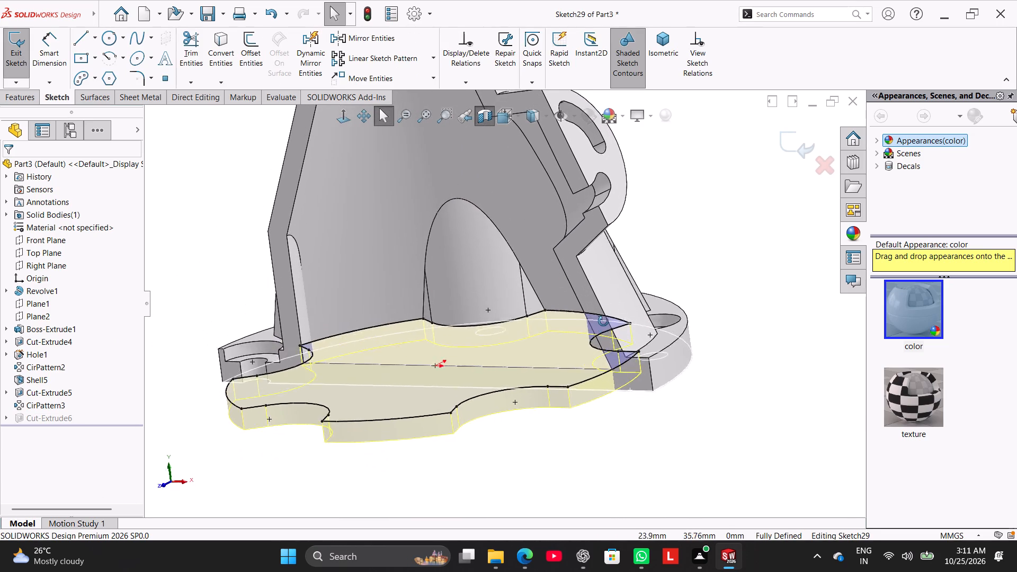
middle_click_drag(603, 321, 638, 364)
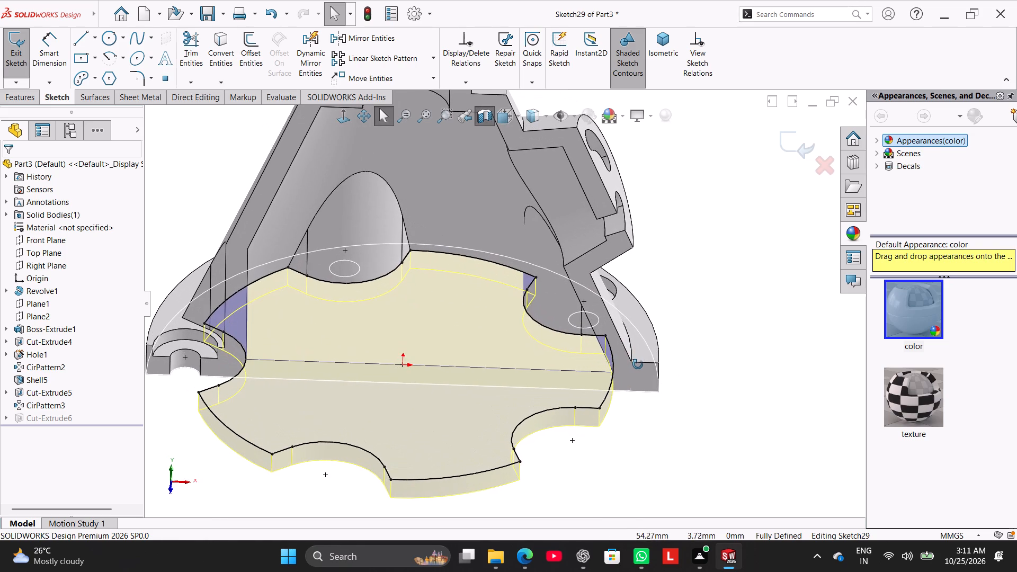
middle_click_drag(638, 364, 630, 368)
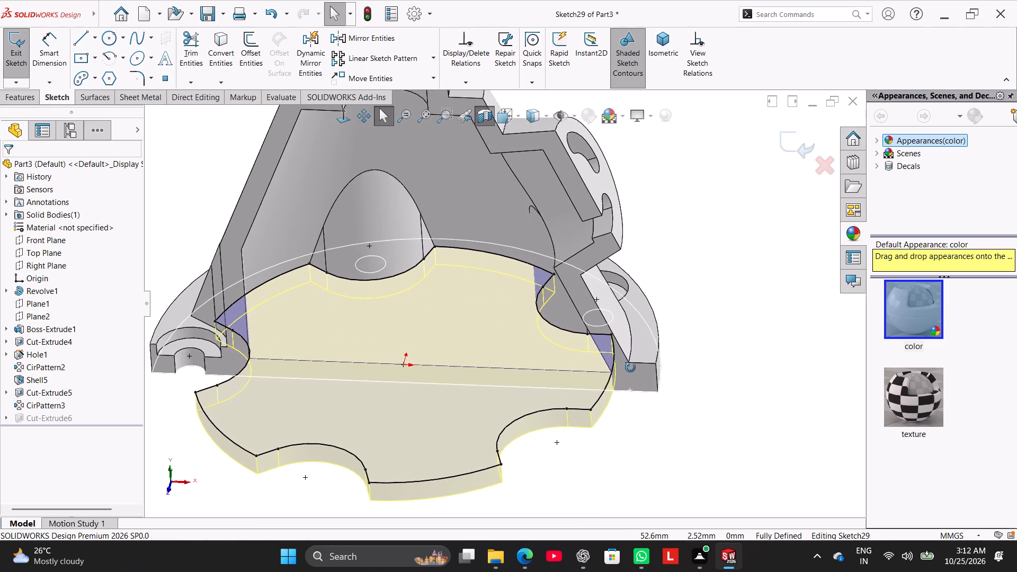
middle_click_drag(630, 368, 627, 385)
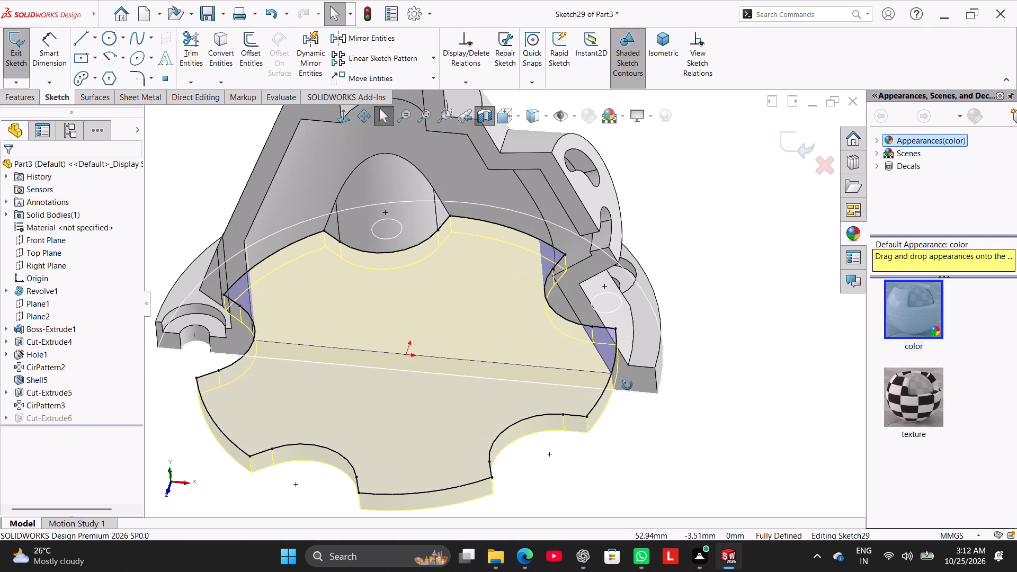
middle_click_drag(627, 385, 637, 394)
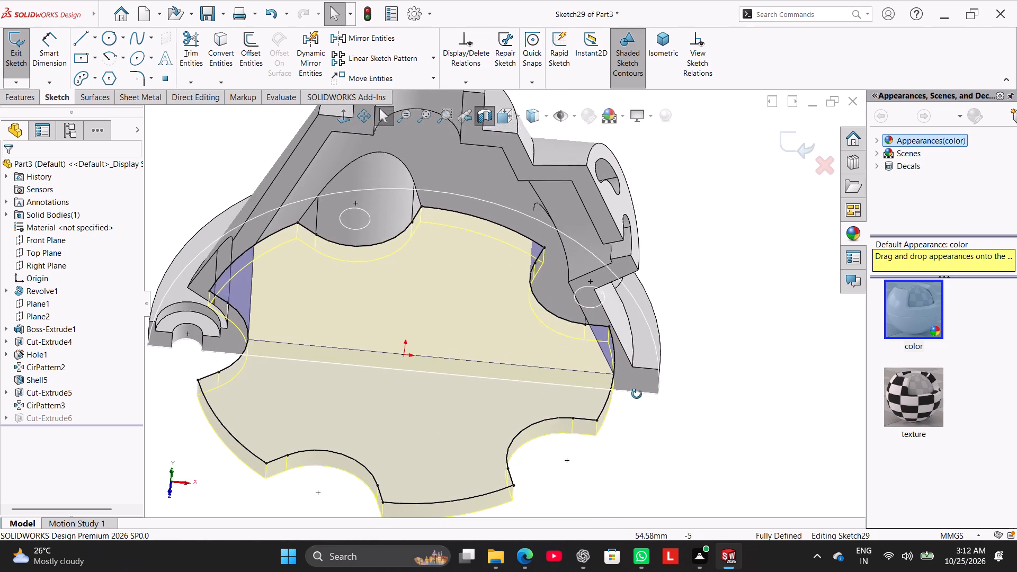
middle_click_drag(637, 394, 628, 359)
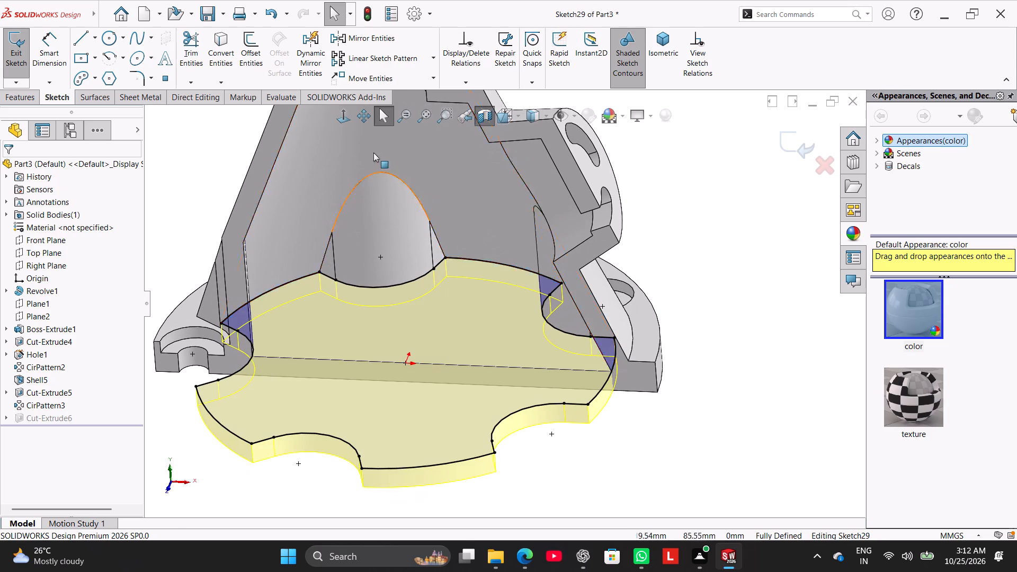
Examine the sketch outline face-on and up close where it meets the wall below the slotted side boss.
left_click(342, 121)
scroll(659, 334, "down", 4)
scroll(610, 289, "down", 3)
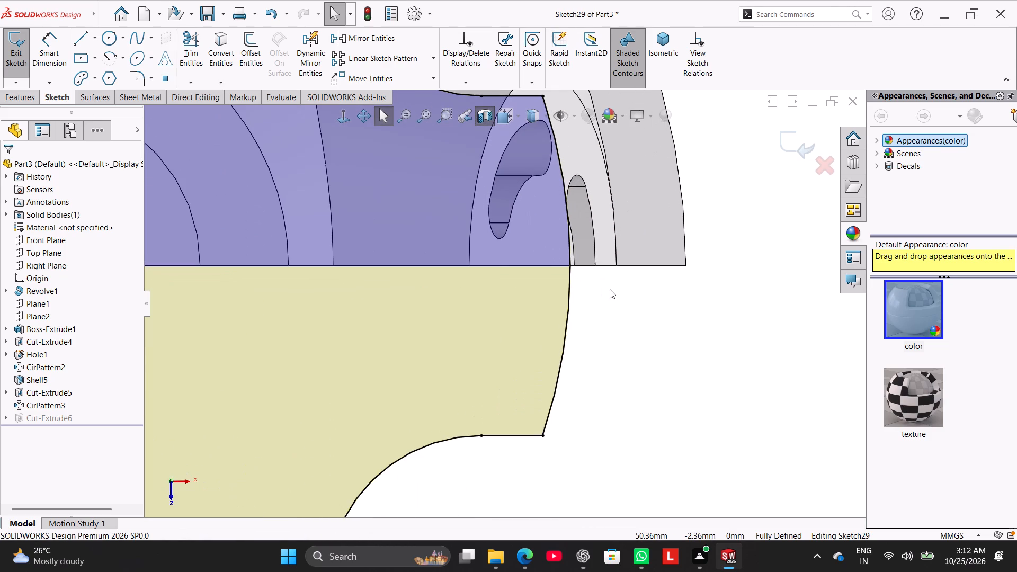
middle_click_drag(604, 293, 595, 237)
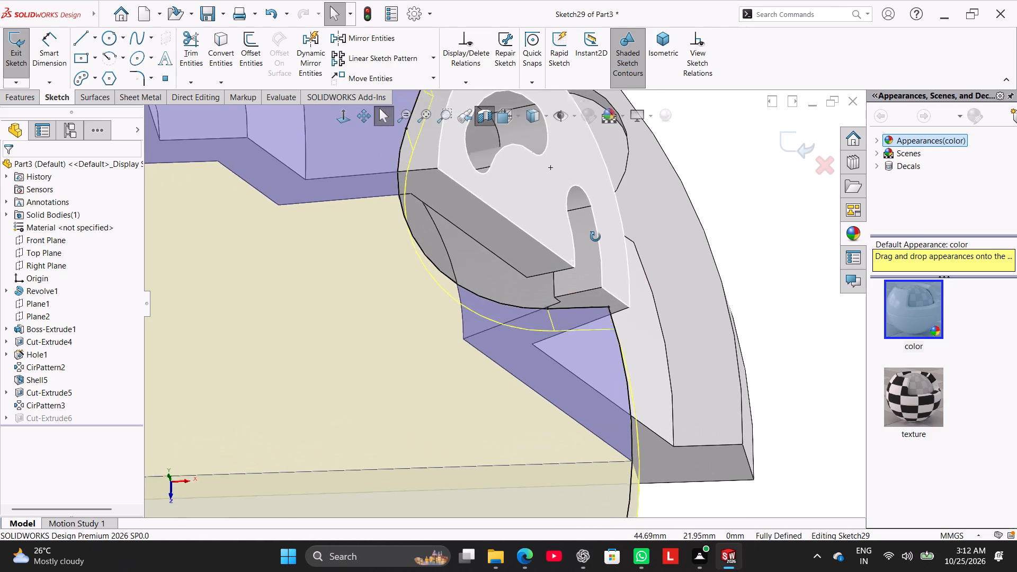
middle_click_drag(595, 237, 595, 231)
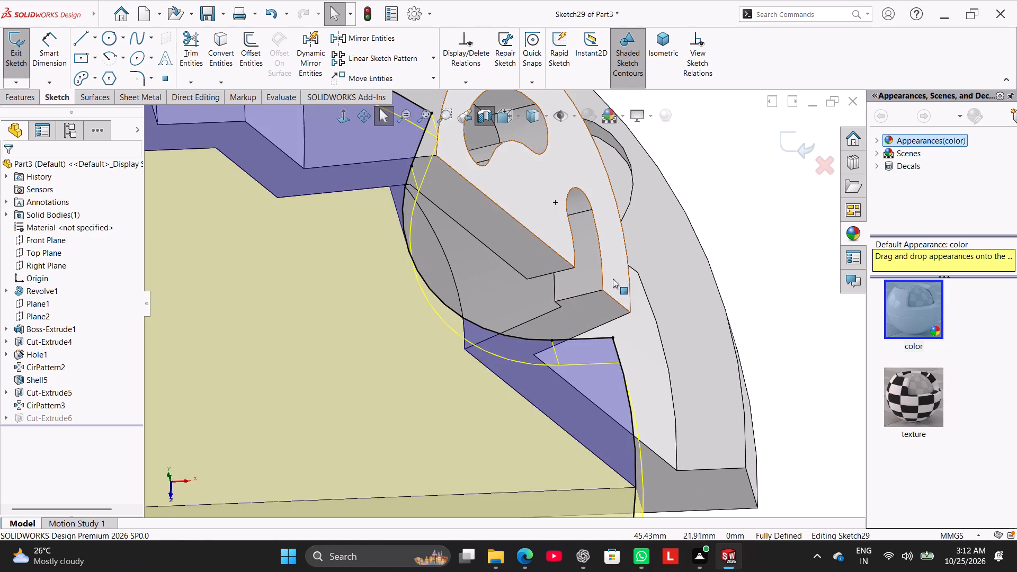
scroll(622, 296, "up", 5)
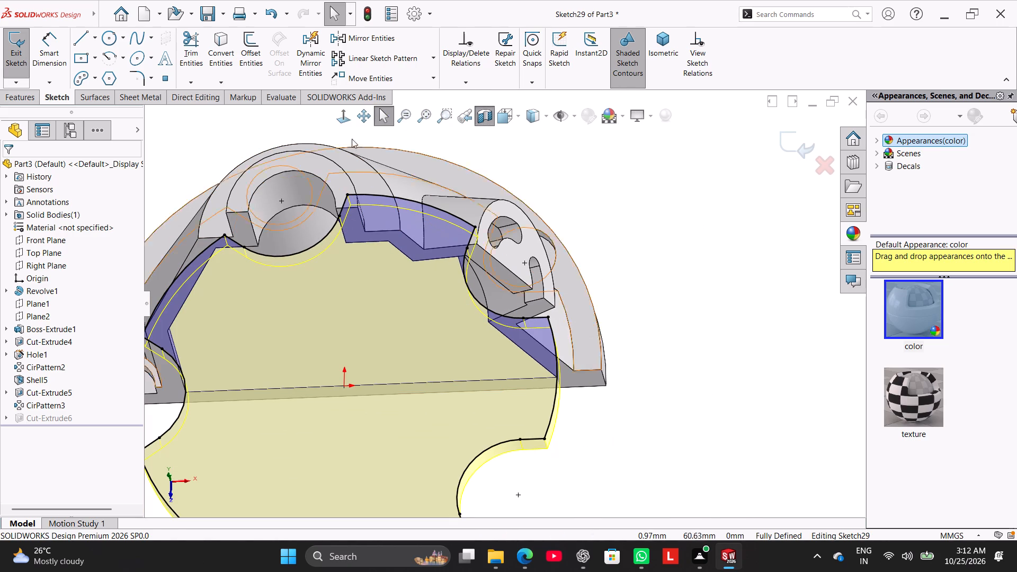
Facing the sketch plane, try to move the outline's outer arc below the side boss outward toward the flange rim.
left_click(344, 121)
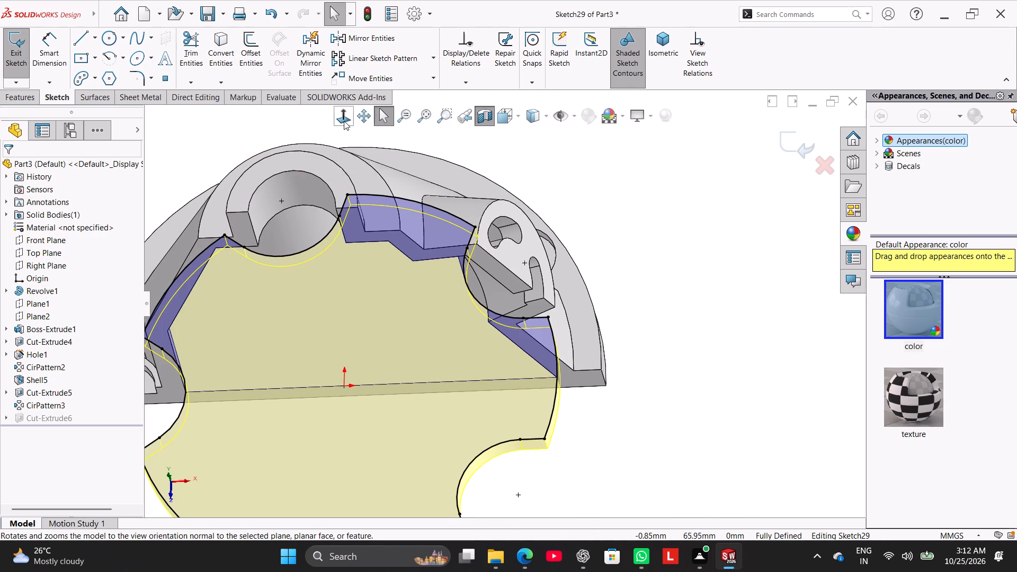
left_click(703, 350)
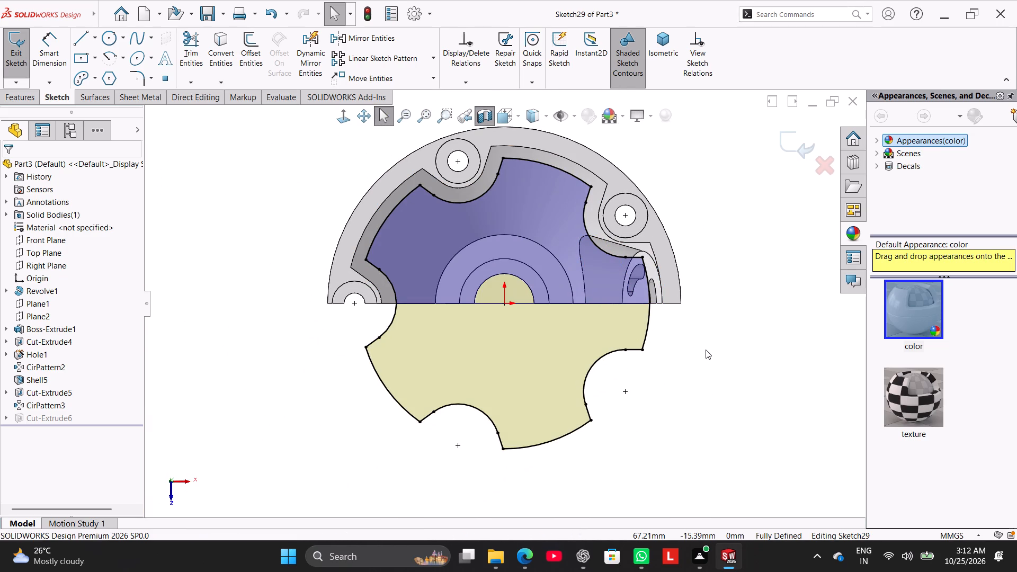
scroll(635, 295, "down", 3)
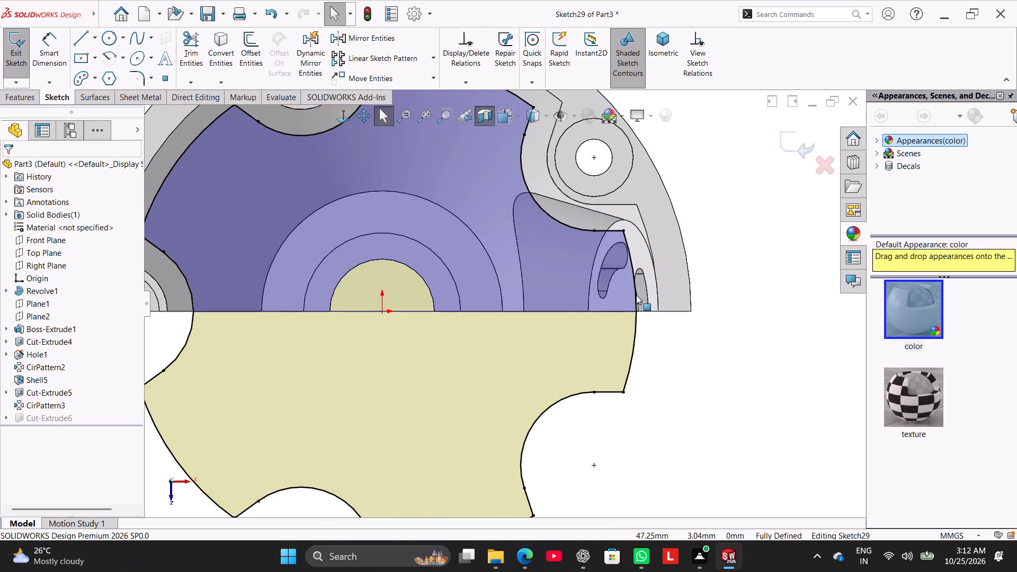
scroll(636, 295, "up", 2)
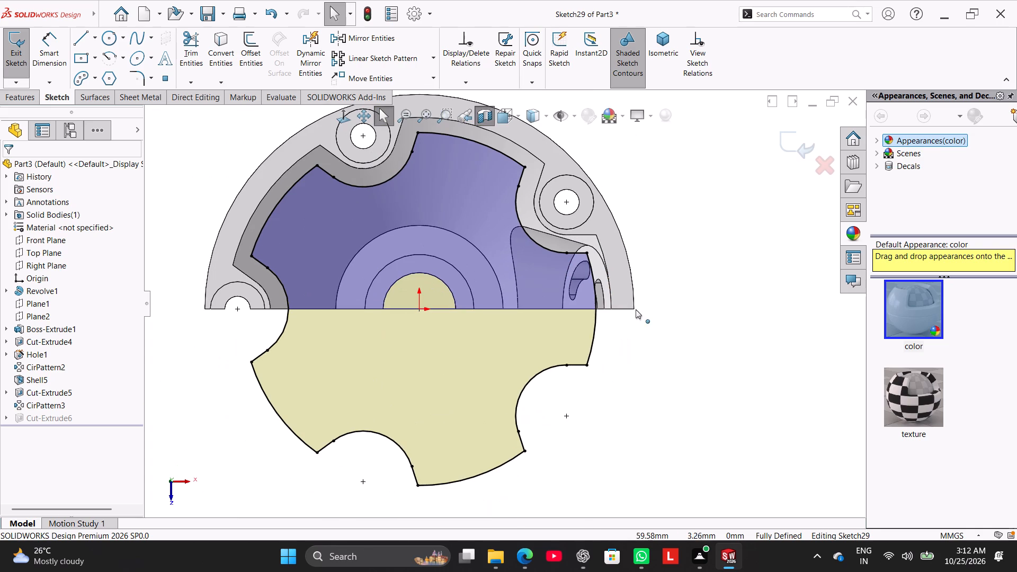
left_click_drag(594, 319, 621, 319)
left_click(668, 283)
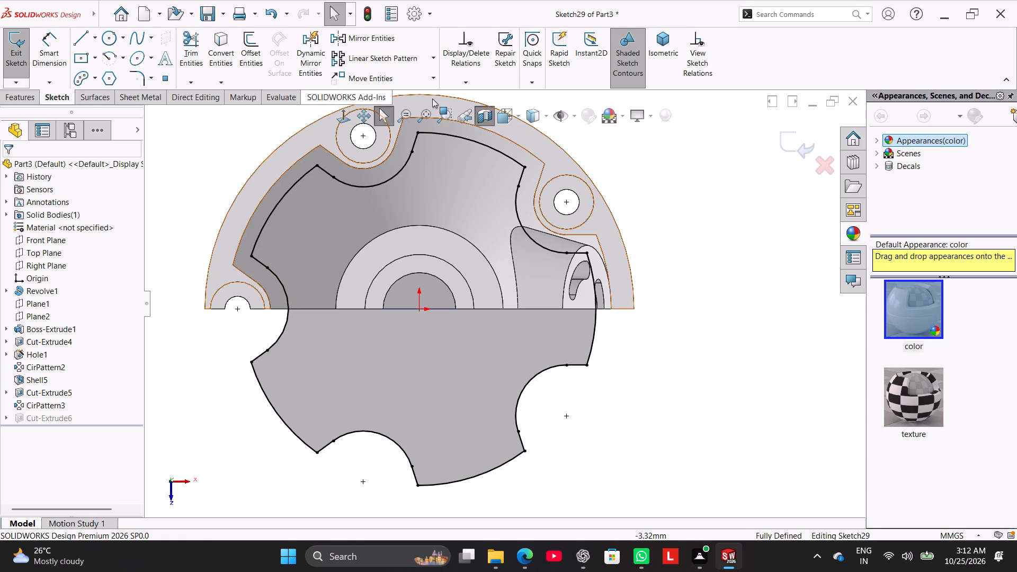
Turn off the section view and exit the base cut's sketch.
left_click(491, 111)
scroll(310, 260, "up", 1)
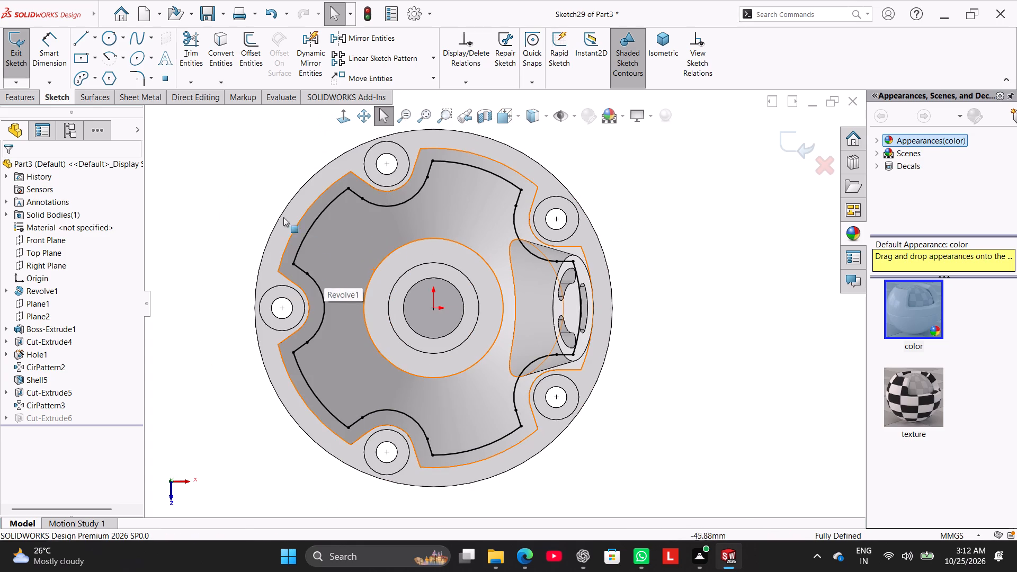
left_click(7, 55)
Inspect the complete part from above, below and the side, checking the opened base, notch walls and slotted side boss.
middle_click_drag(221, 224, 224, 180)
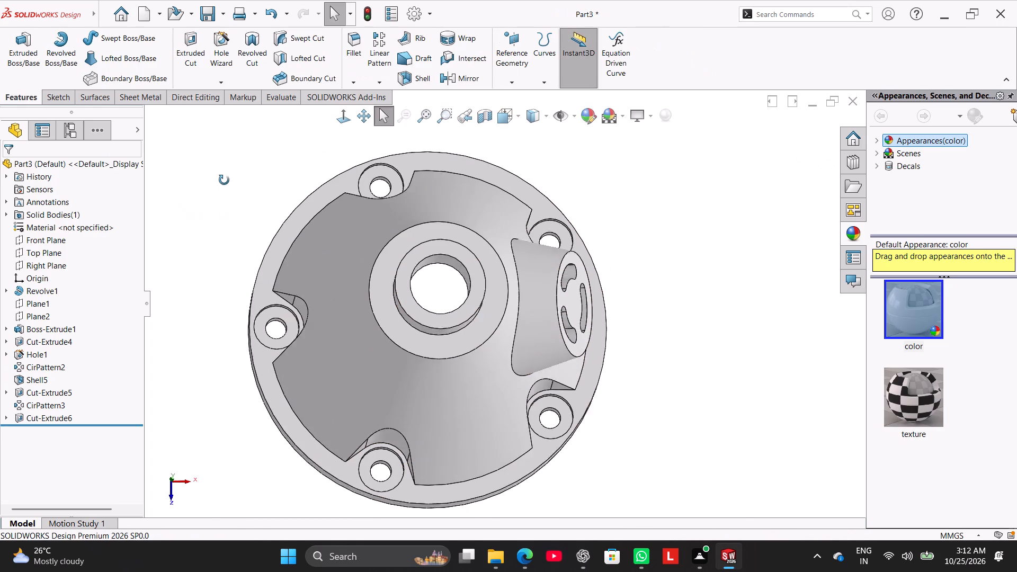
middle_click_drag(224, 180, 224, 171)
middle_click_drag(235, 277, 235, 154)
middle_click_drag(248, 296, 244, 219)
scroll(244, 222, "up", 1)
middle_click_drag(264, 299, 262, 257)
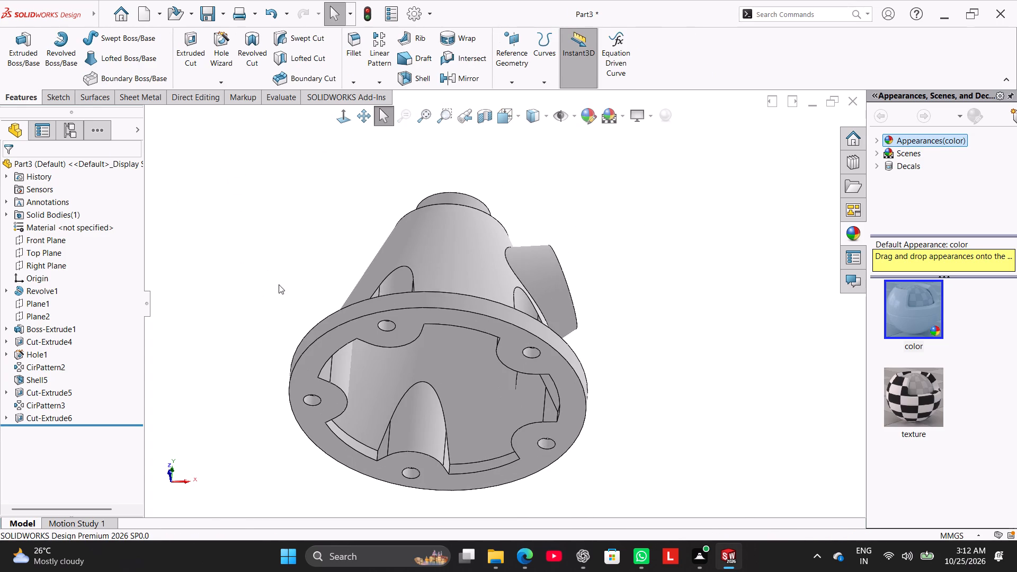
middle_click_drag(288, 261, 316, 229)
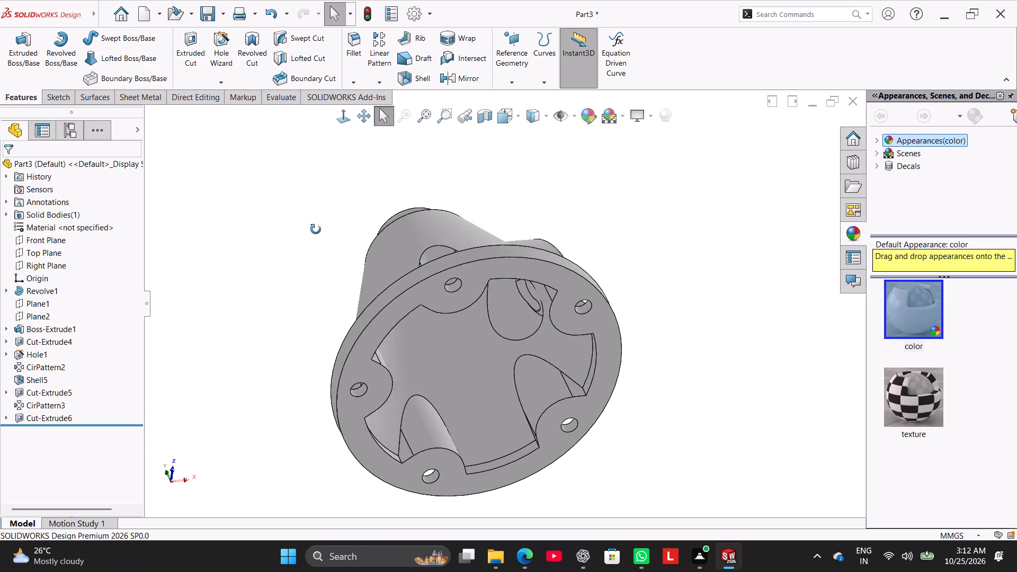
middle_click_drag(316, 229, 274, 176)
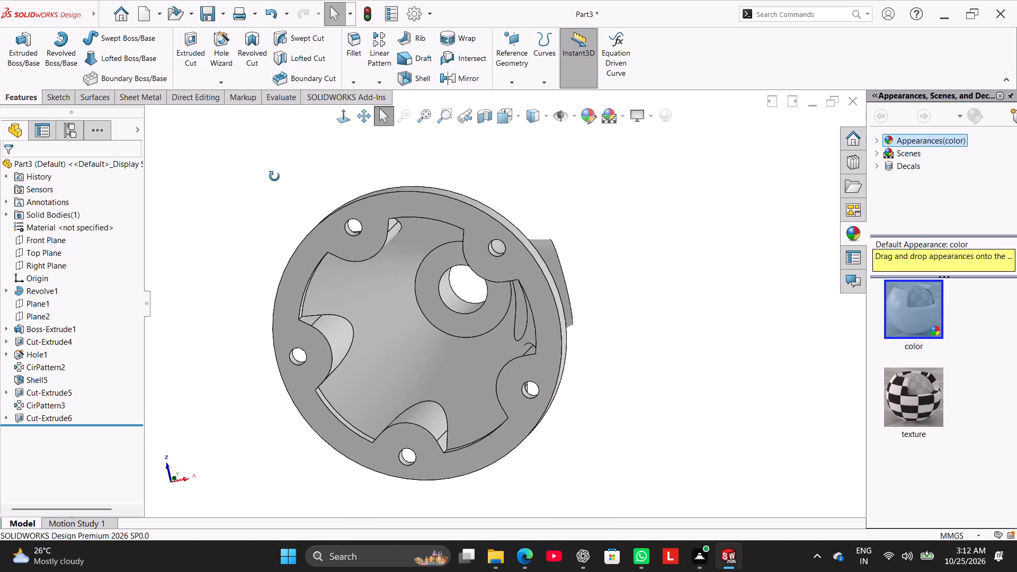
middle_click_drag(274, 176, 248, 264)
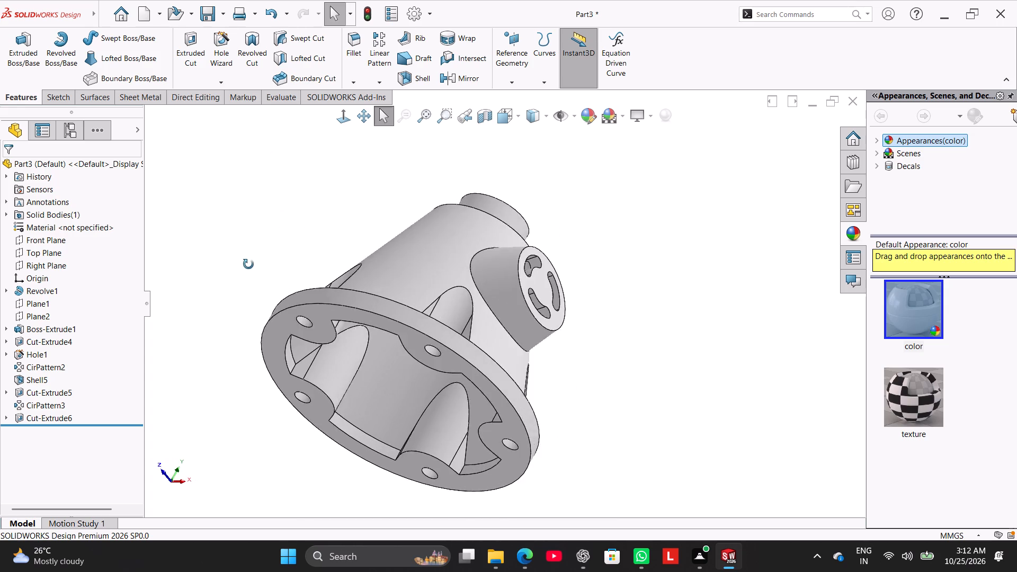
middle_click_drag(248, 264, 224, 258)
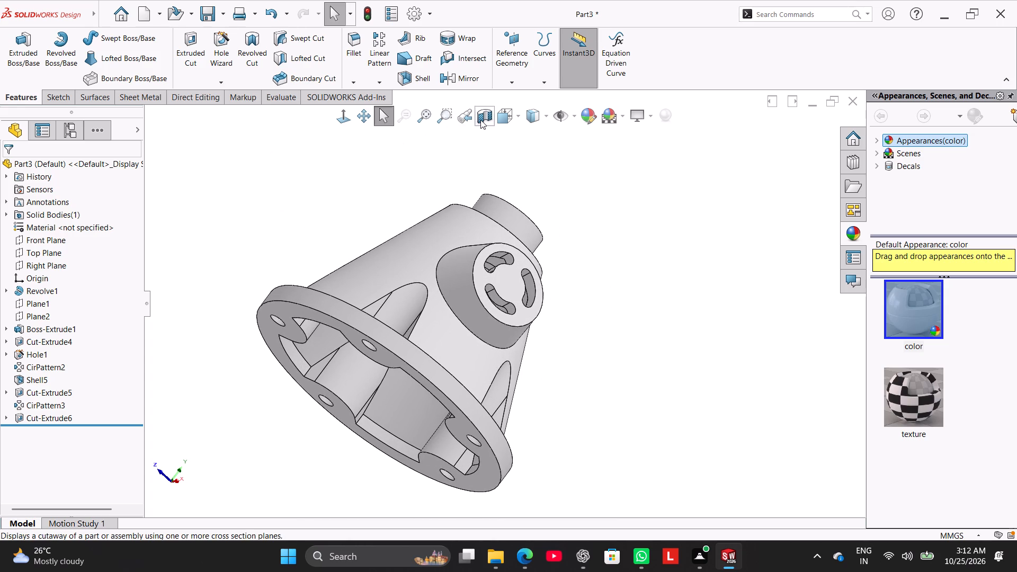
Apply a section view through the Front Plane and view it face-on.
left_click(480, 120)
left_click(348, 123)
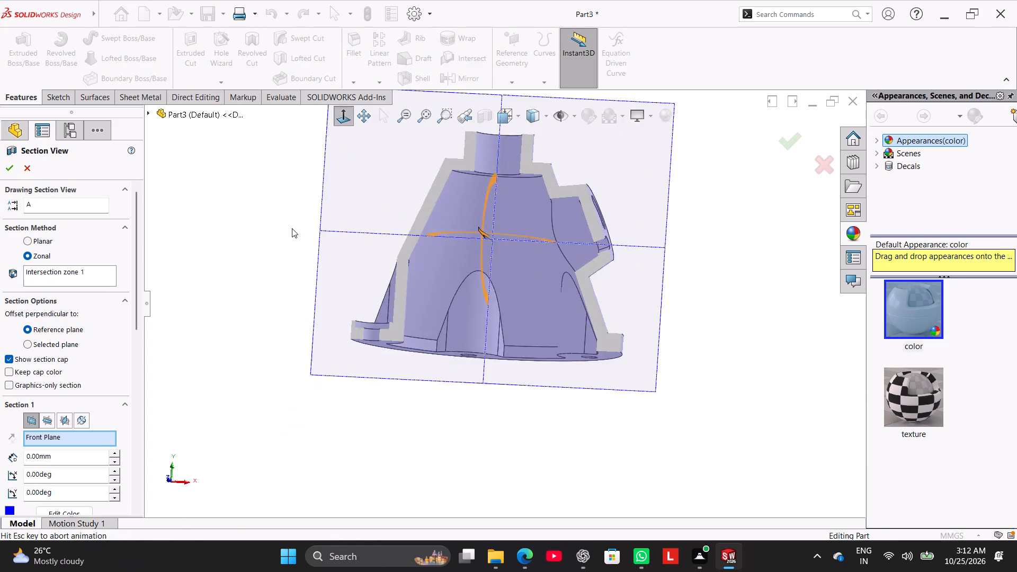
left_click(272, 253)
scroll(634, 312, "down", 2)
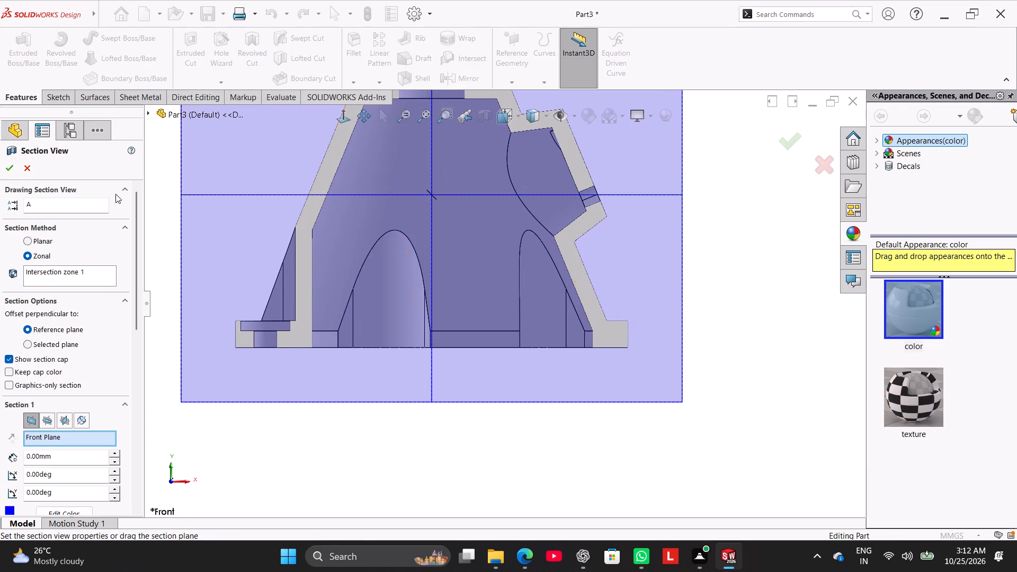
left_click(10, 167)
Examine the sectioned flange and lower wall near the side boss up close, at an angle and square-on to both sides.
scroll(604, 368, "down", 2)
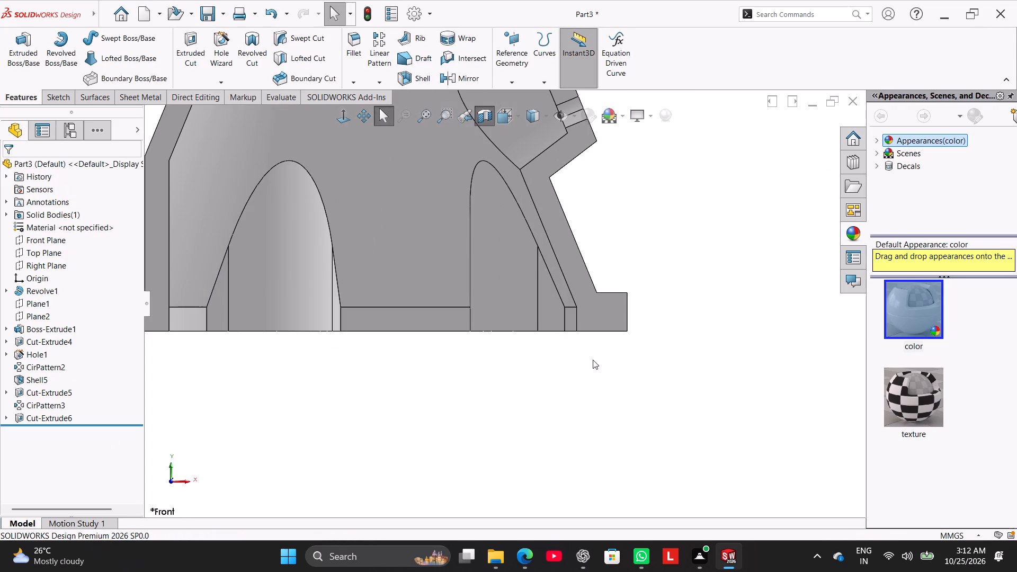
middle_click_drag(575, 360, 628, 389)
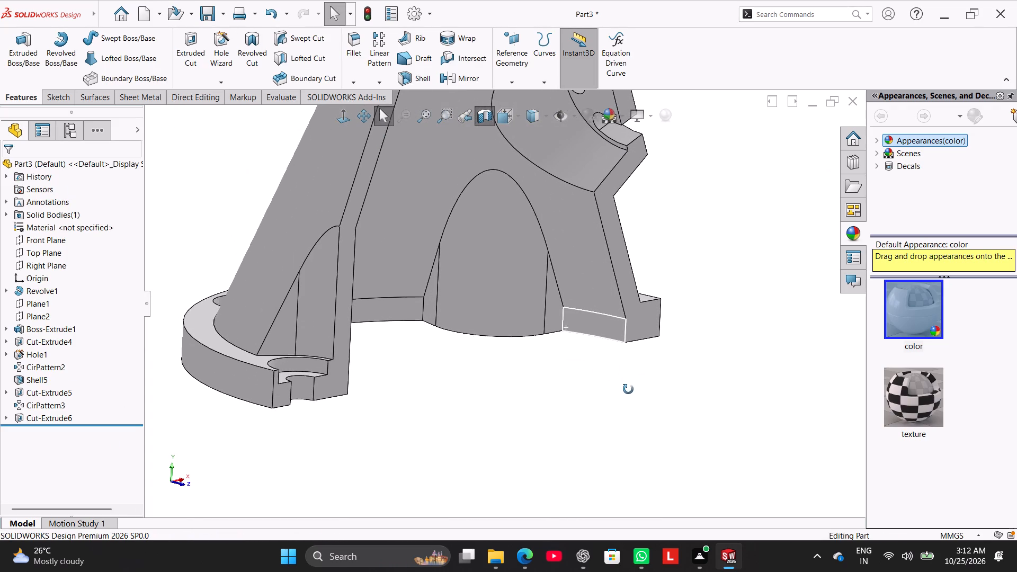
middle_click_drag(628, 389, 628, 390)
left_click(574, 399)
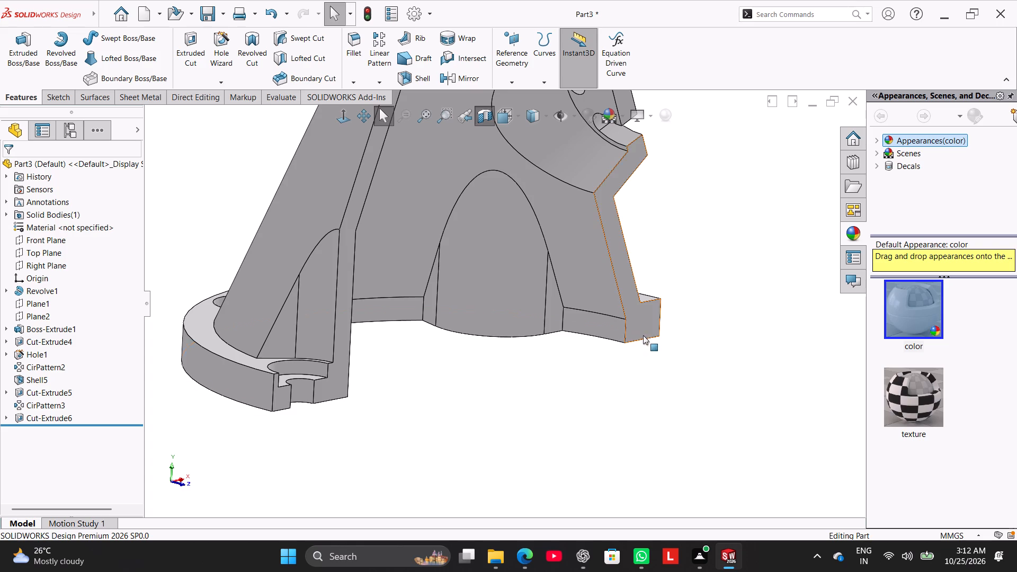
left_click(342, 118)
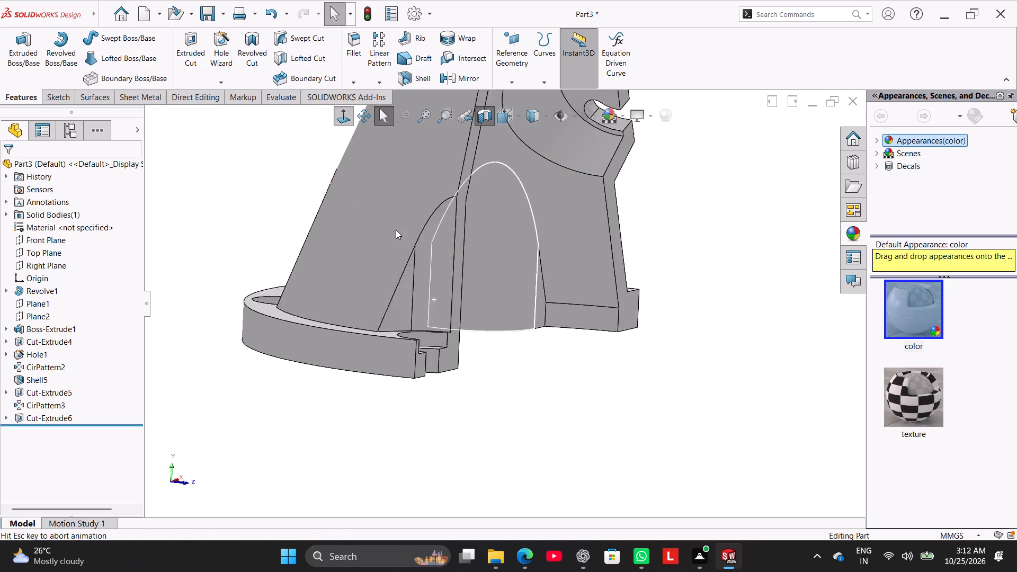
left_click(343, 120)
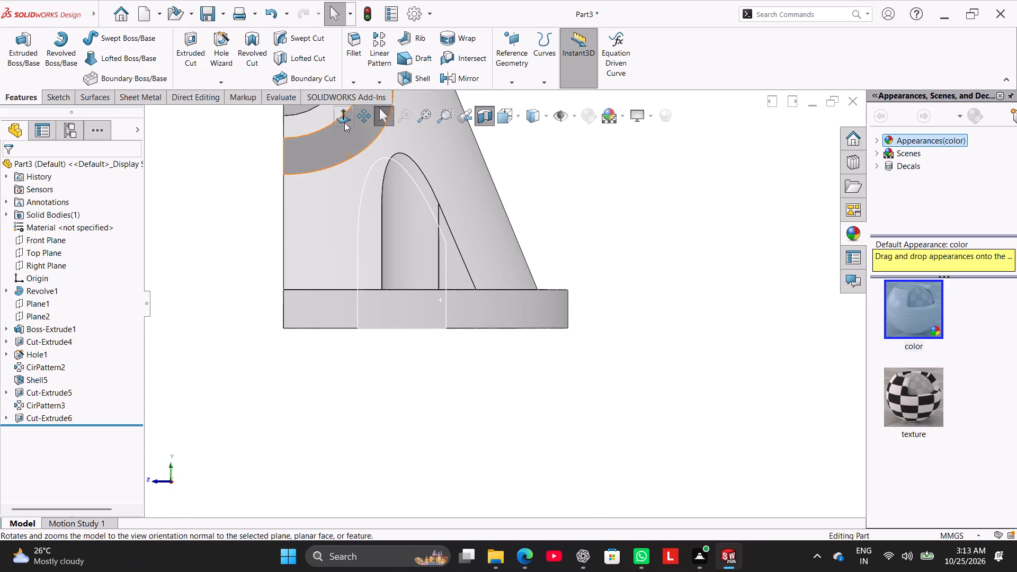
left_click(344, 122)
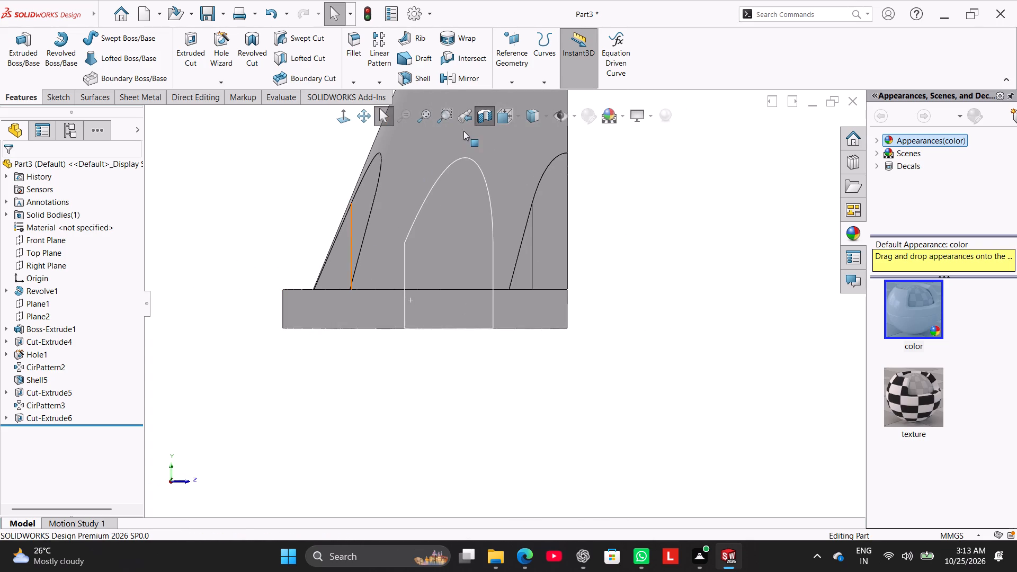
Reapply the section view through the Front Plane face-on and examine the base flange, lower walls and notches up close.
left_click(487, 117)
left_click(480, 115)
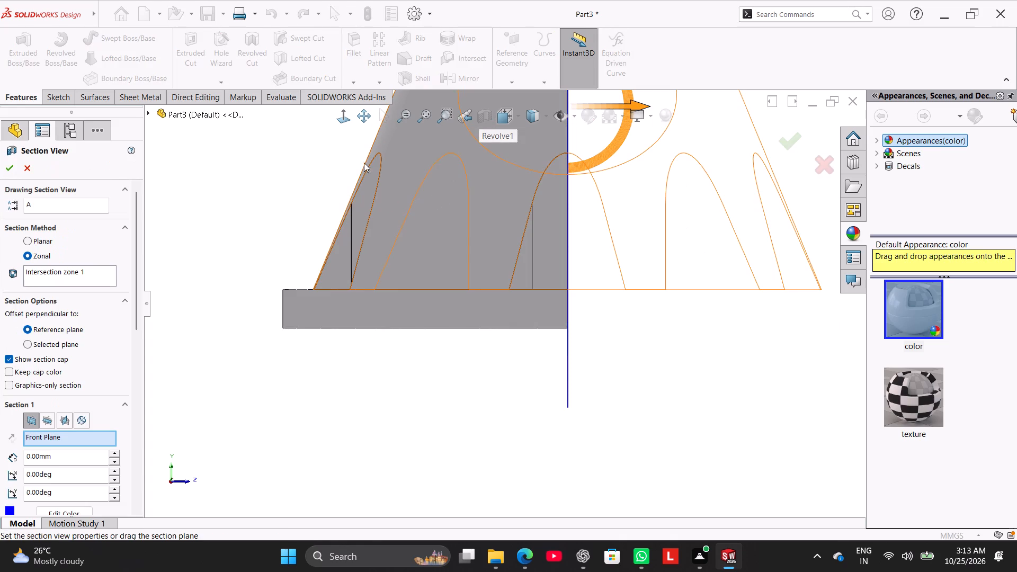
left_click(345, 123)
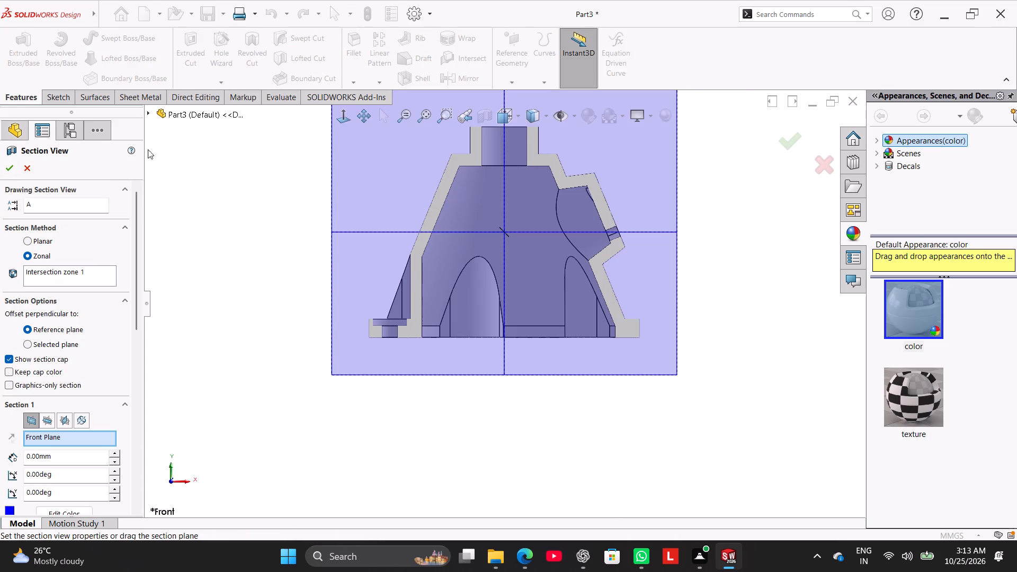
left_click(15, 169)
left_click_drag(216, 198, 223, 202)
scroll(601, 296, "down", 1)
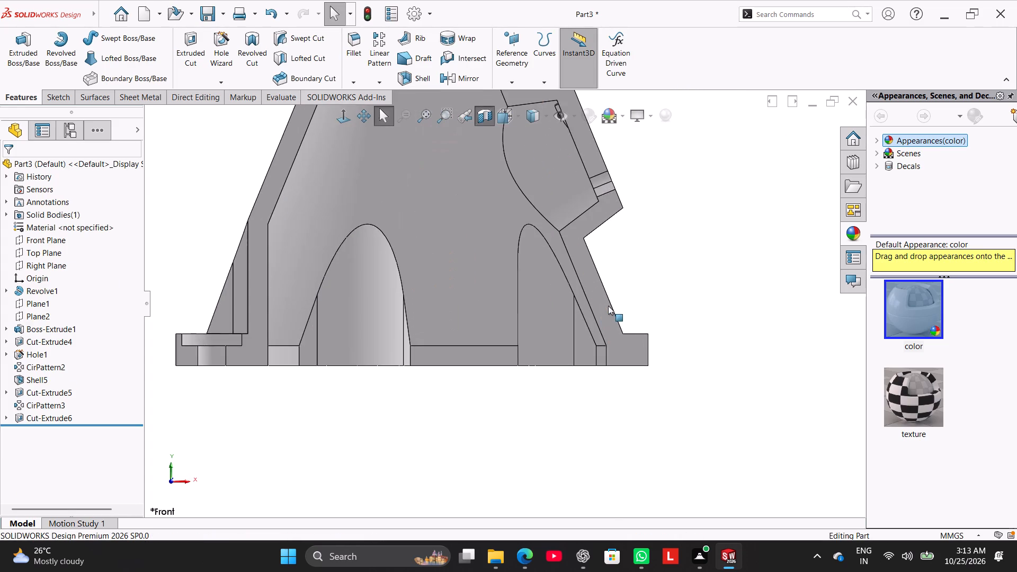
scroll(608, 306, "down", 3)
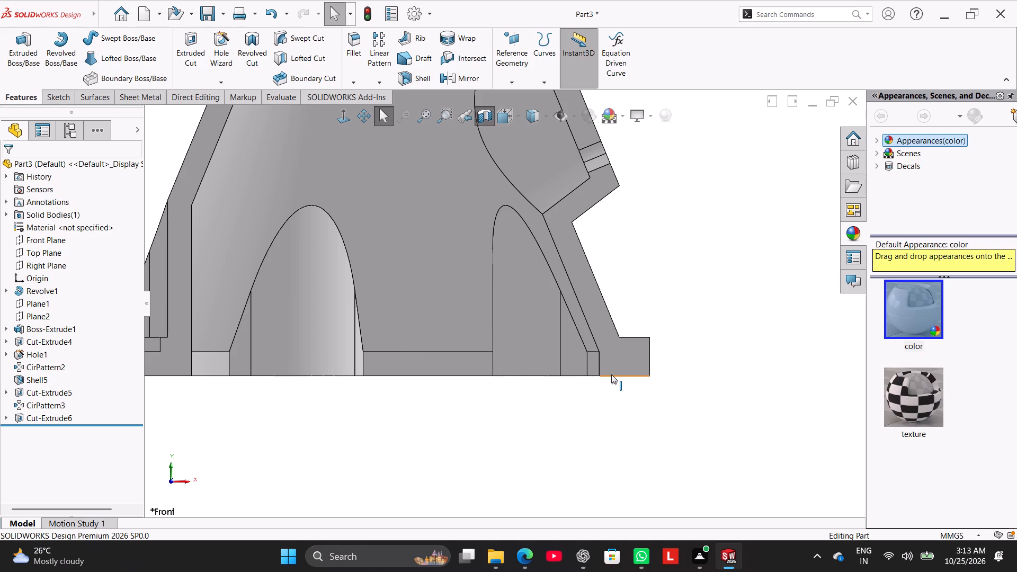
scroll(603, 374, "up", 3)
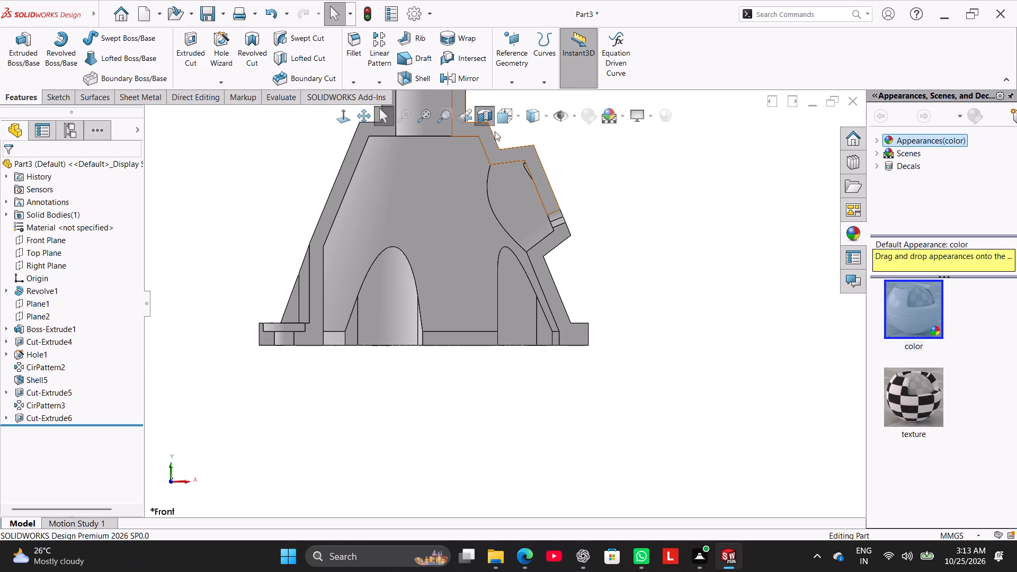
Turn off the section view and start a sketch on the bottom face of the base flange.
left_click(487, 119)
left_click(456, 412)
middle_click_drag(391, 399, 391, 378)
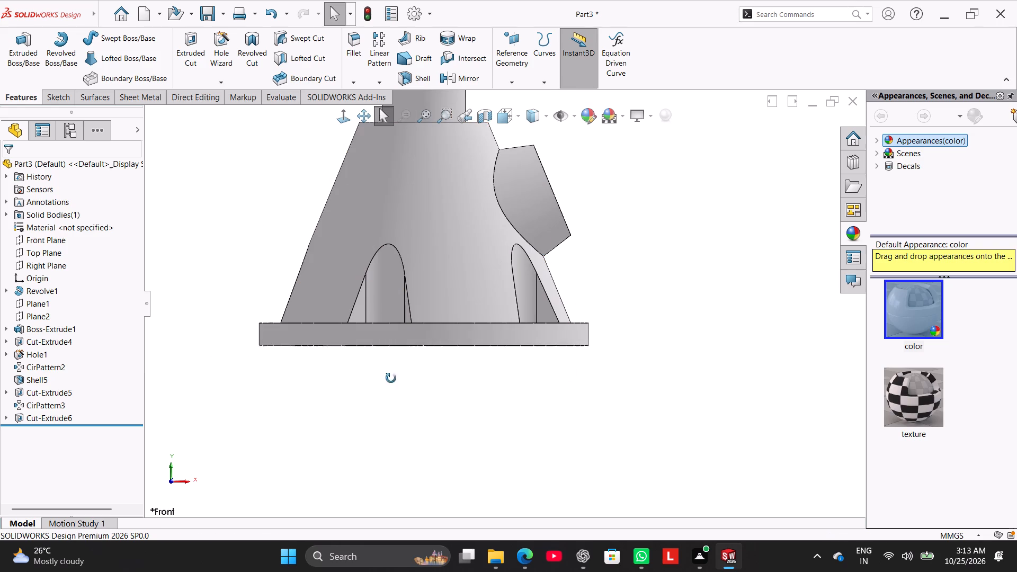
middle_click_drag(391, 378, 368, 231)
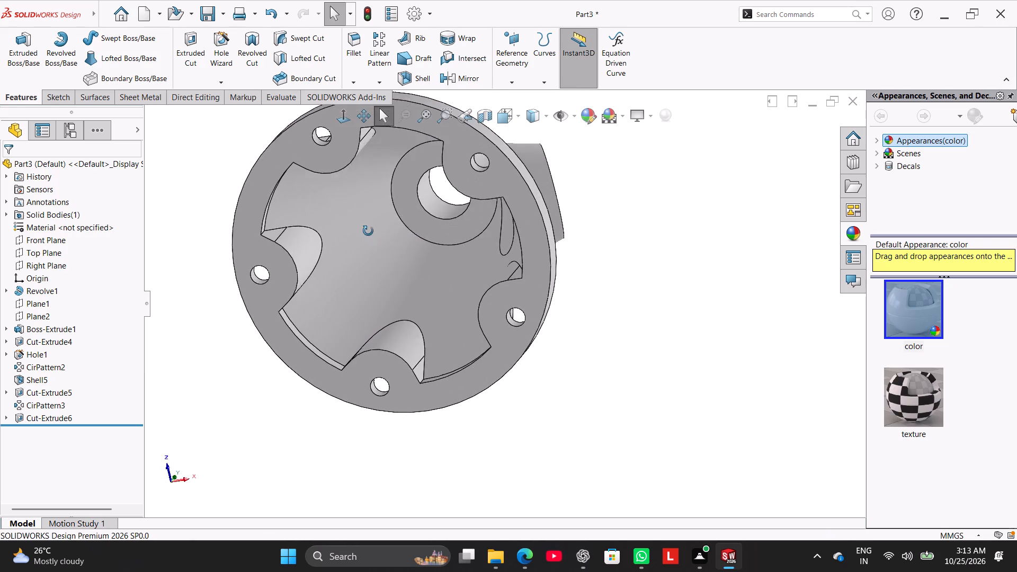
middle_click_drag(368, 231, 384, 270)
right_click(383, 178)
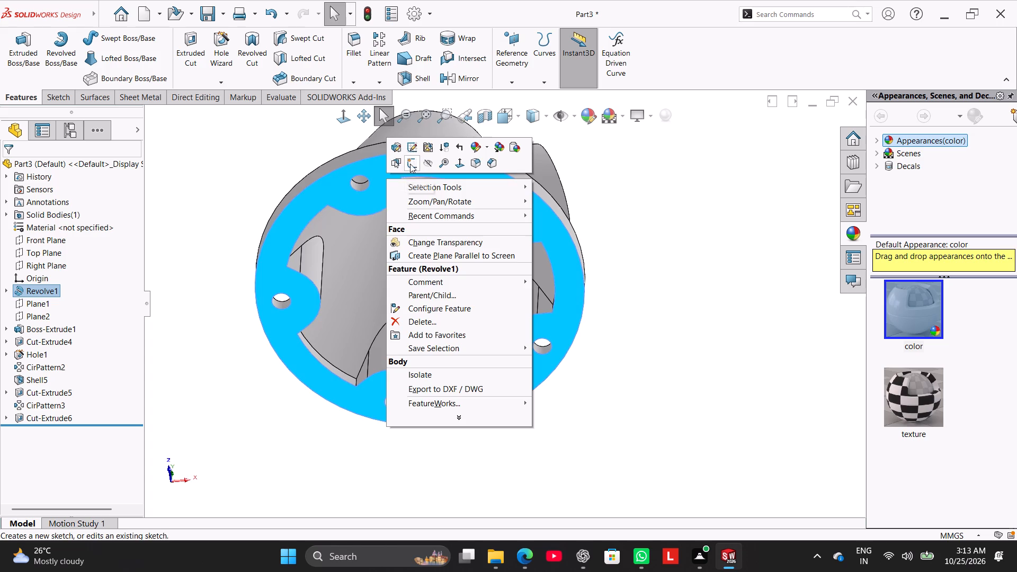
left_click(412, 162)
left_click(274, 280)
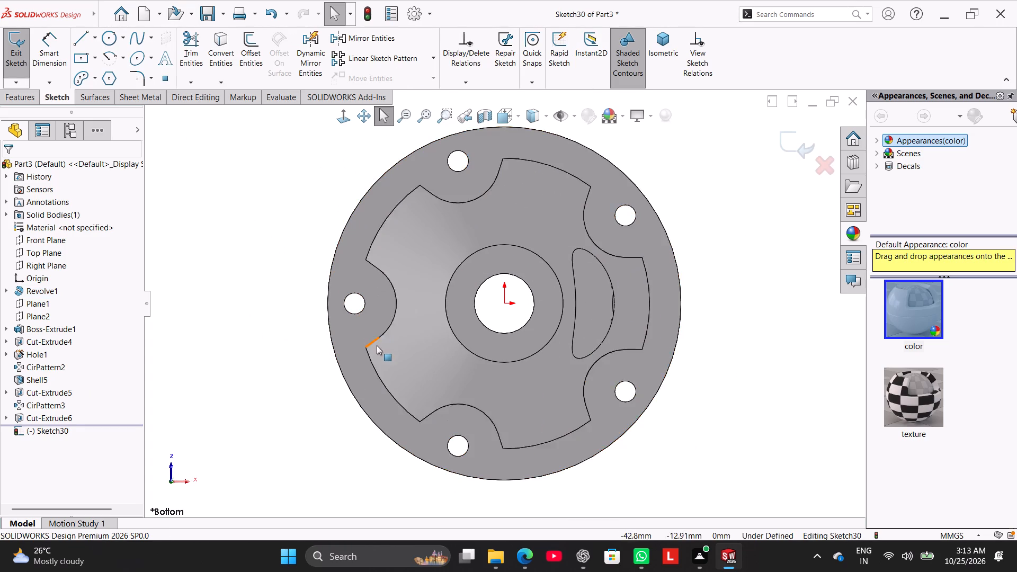
Convert the edges of the inner conical shell face into sketch entities, giving the notched outline of the base opening.
scroll(378, 347, "down", 1)
scroll(407, 332, "up", 1)
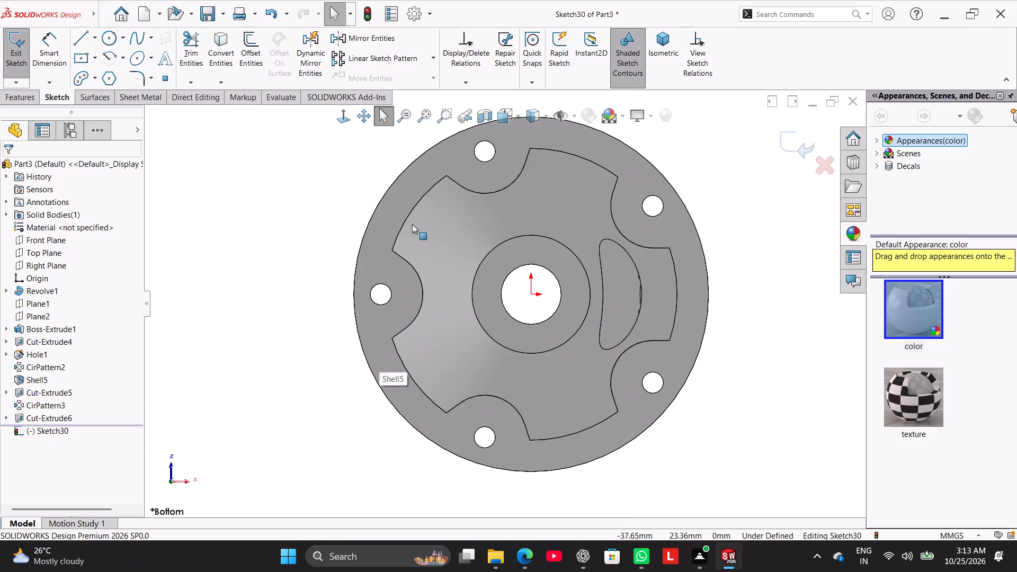
left_click(289, 238)
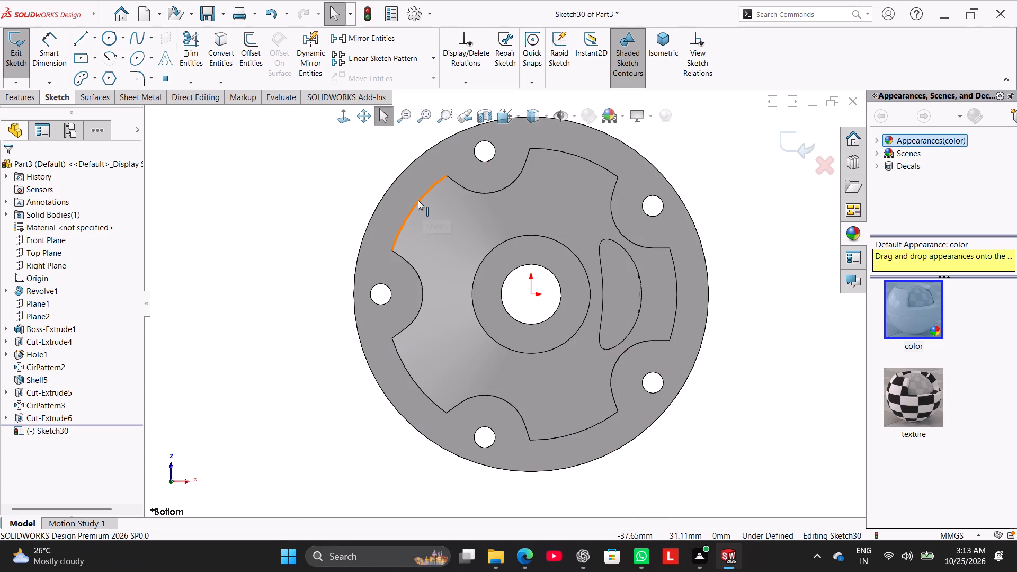
left_click(293, 222)
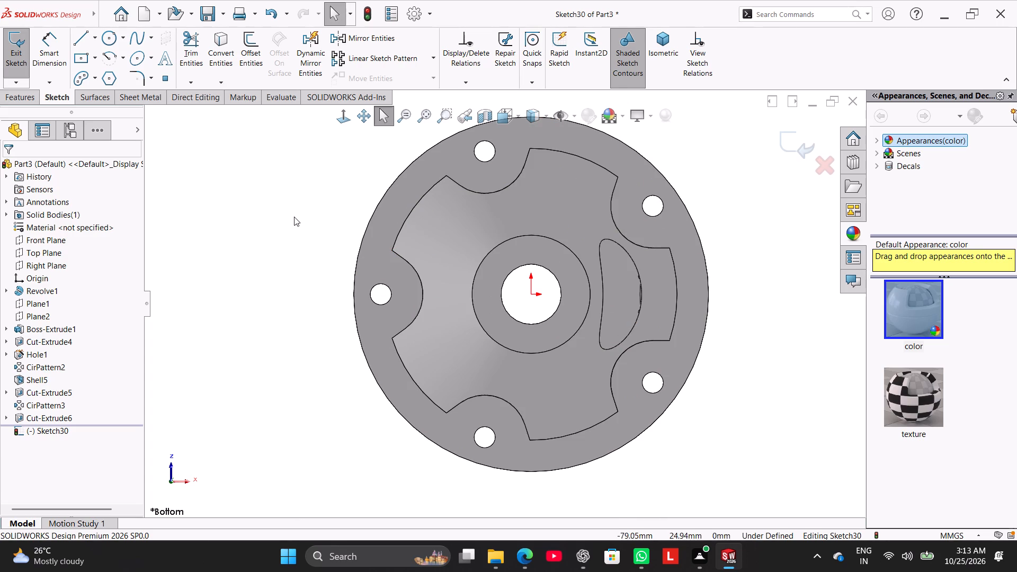
left_click(416, 203)
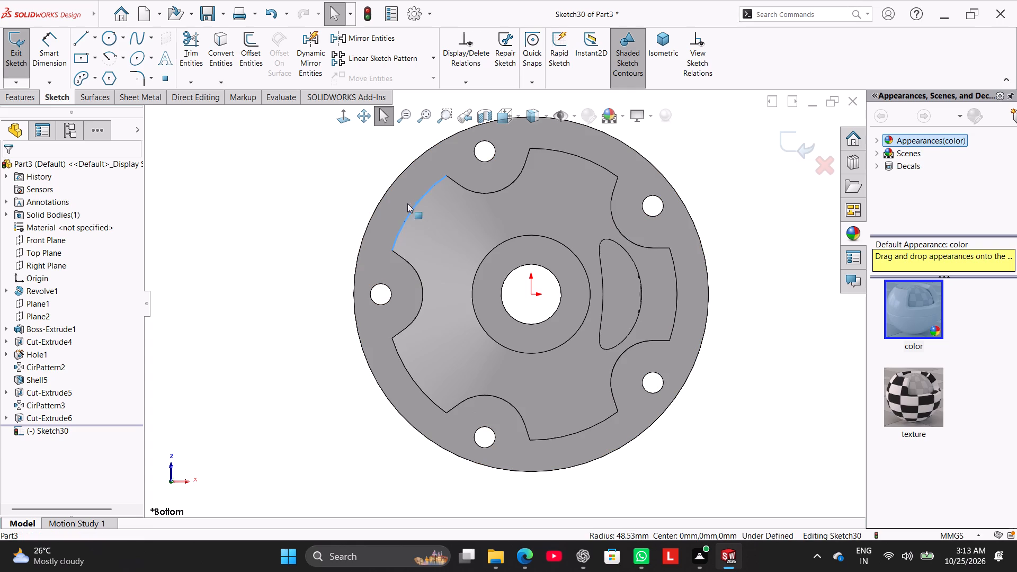
left_click(292, 213)
left_click(450, 225)
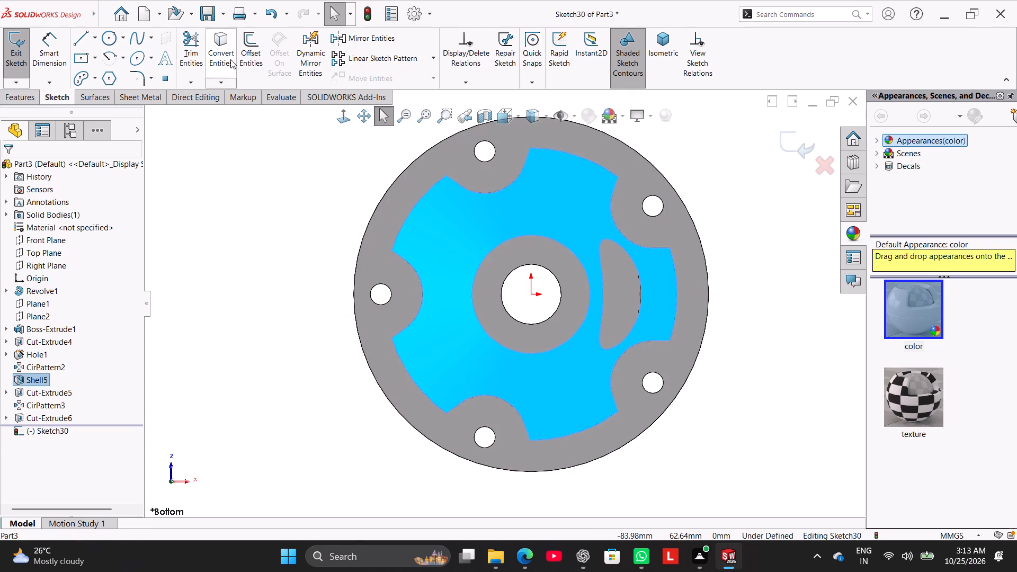
left_click(230, 59)
left_click(301, 231)
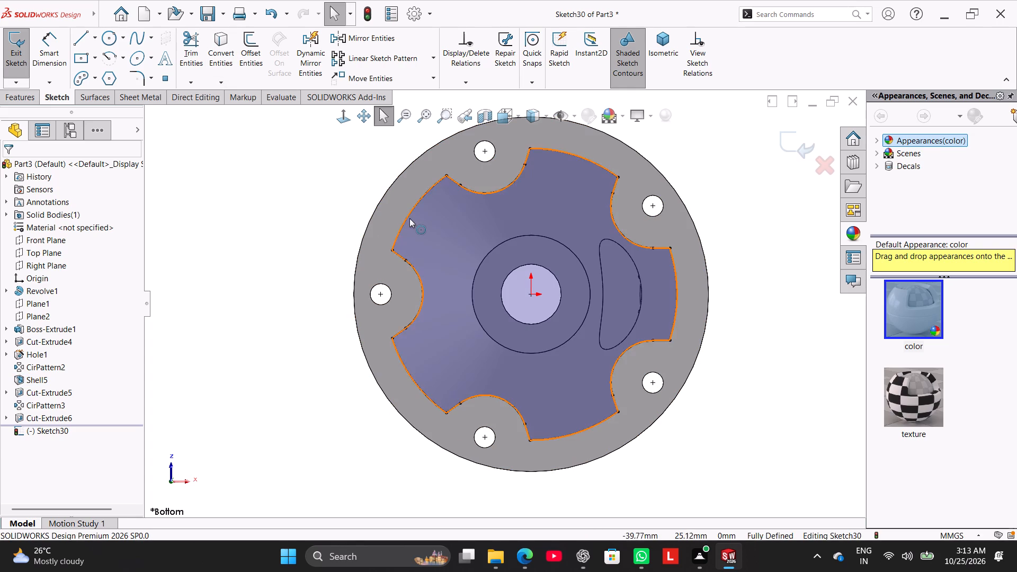
left_click_drag(407, 217, 364, 200)
left_click(272, 215)
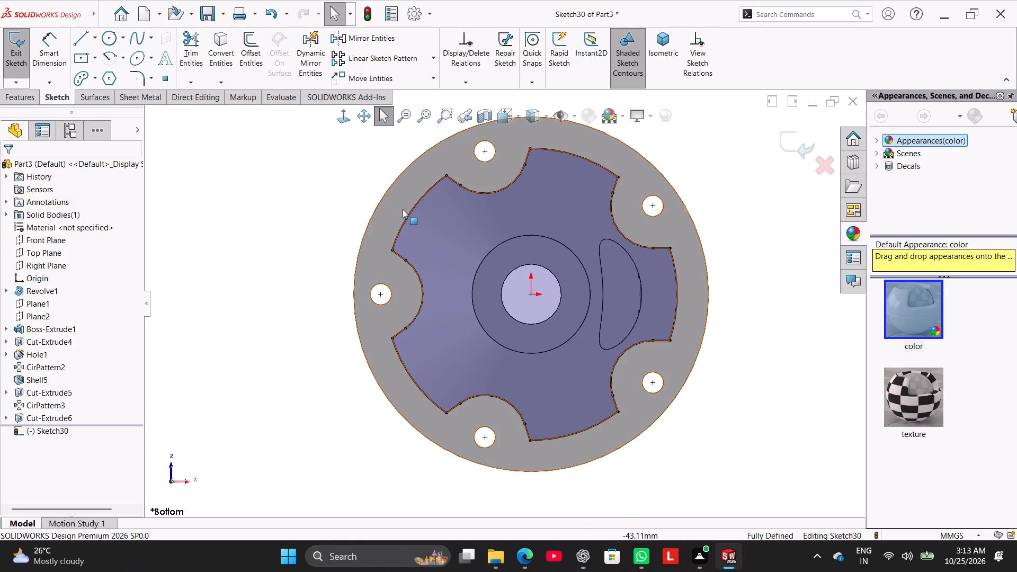
right_click(408, 212)
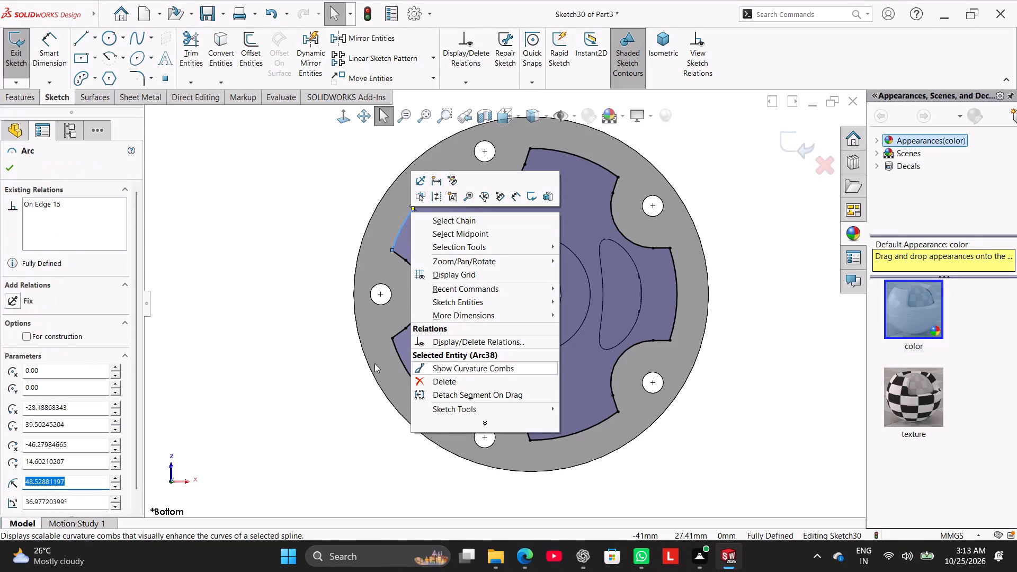
left_click(288, 319)
Offset the five outer arcs of the notched outline outward by 5 mm.
left_click(245, 47)
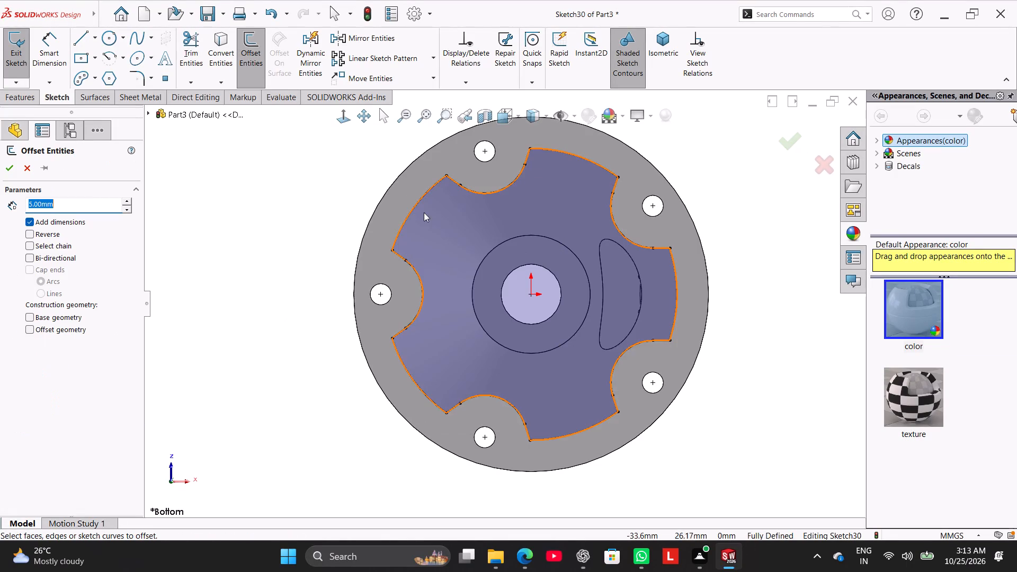
left_click(416, 204)
left_click(559, 153)
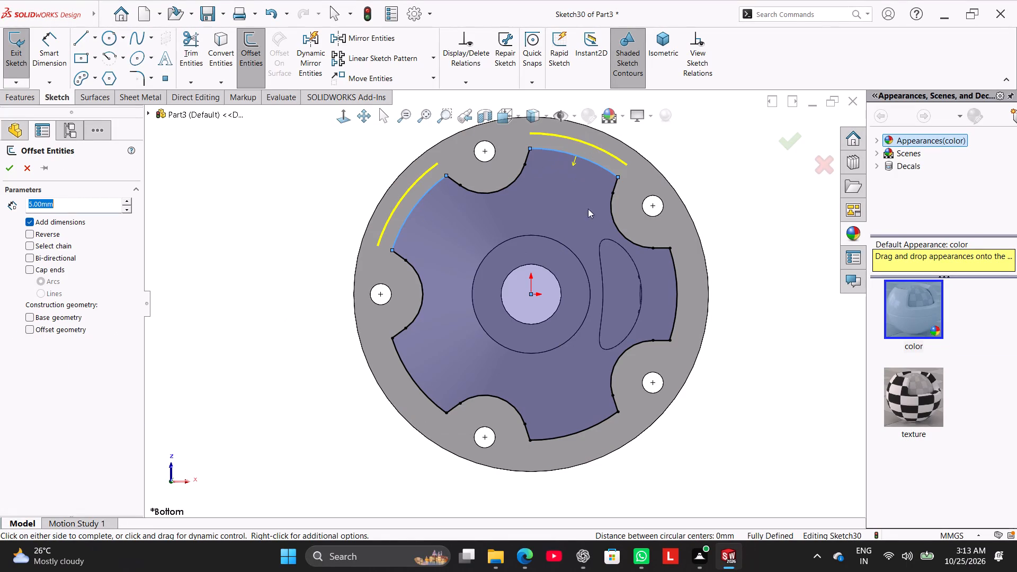
left_click(676, 306)
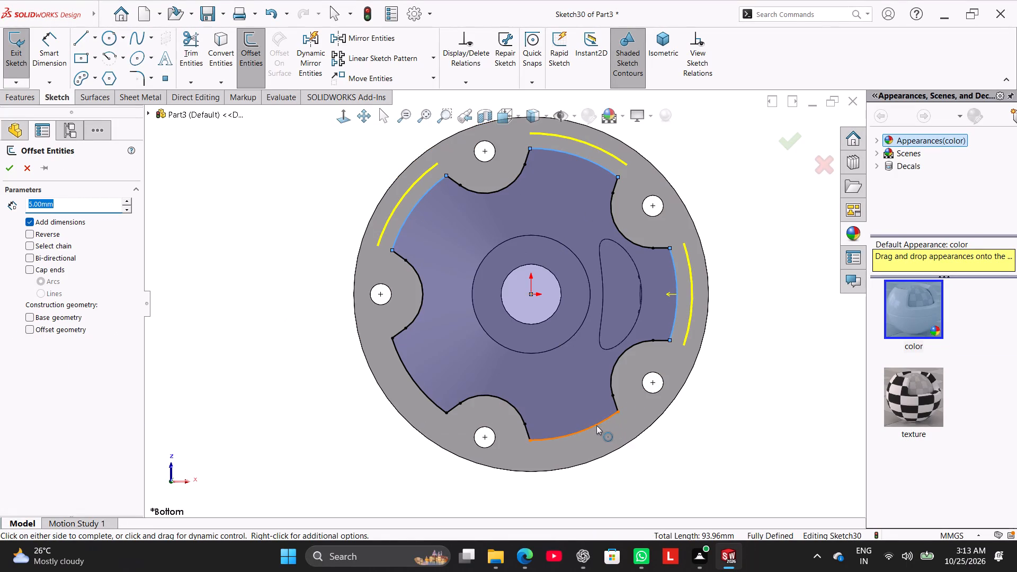
left_click(596, 425)
left_click(418, 389)
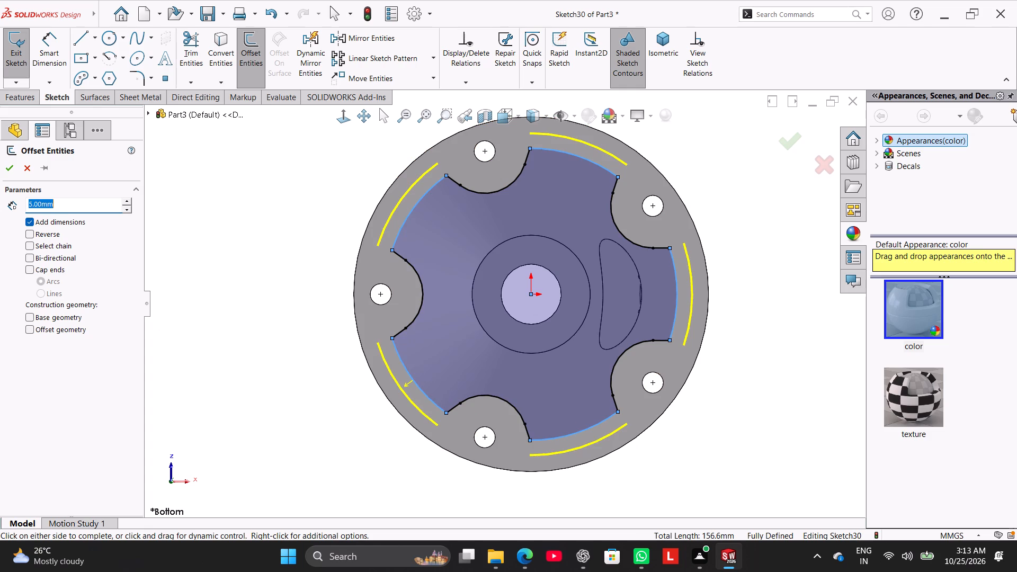
left_click_drag(10, 163, 7, 157)
left_click(186, 243)
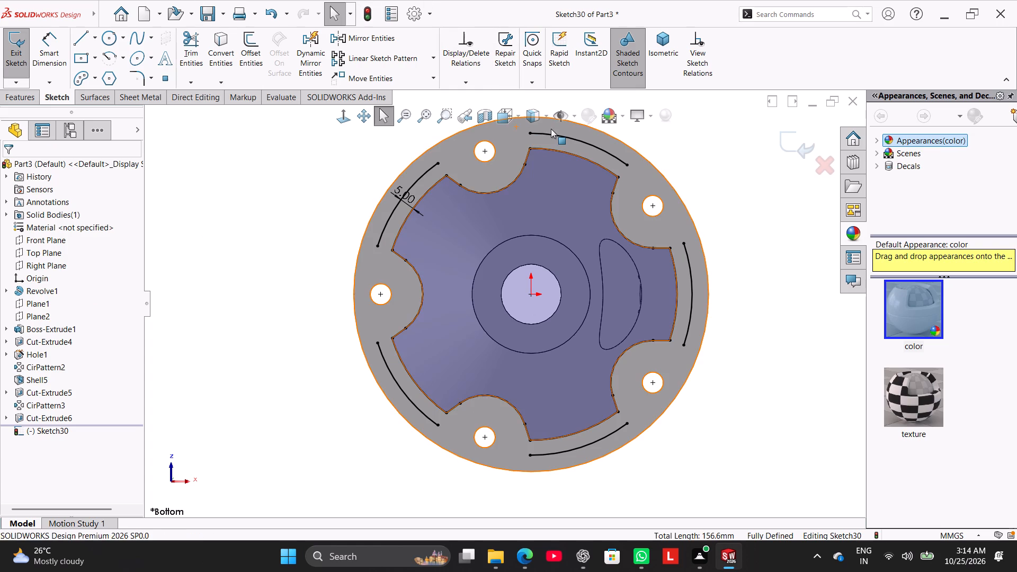
Switch the display style to show hidden edges as dashed lines.
left_click(546, 113)
left_click(539, 198)
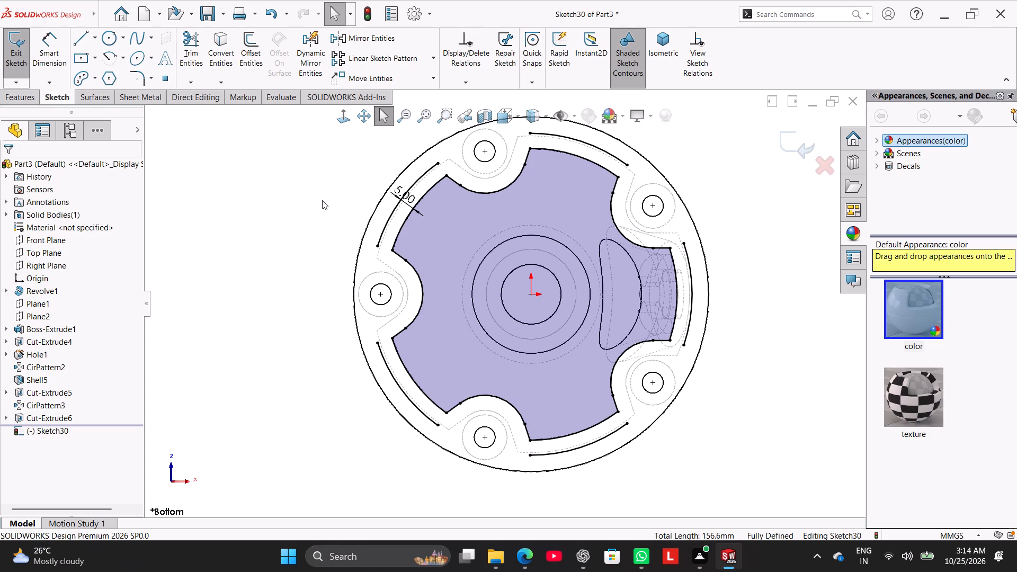
Delete the 5 mm offset dimension from the outer arcs.
scroll(322, 200, "down", 2)
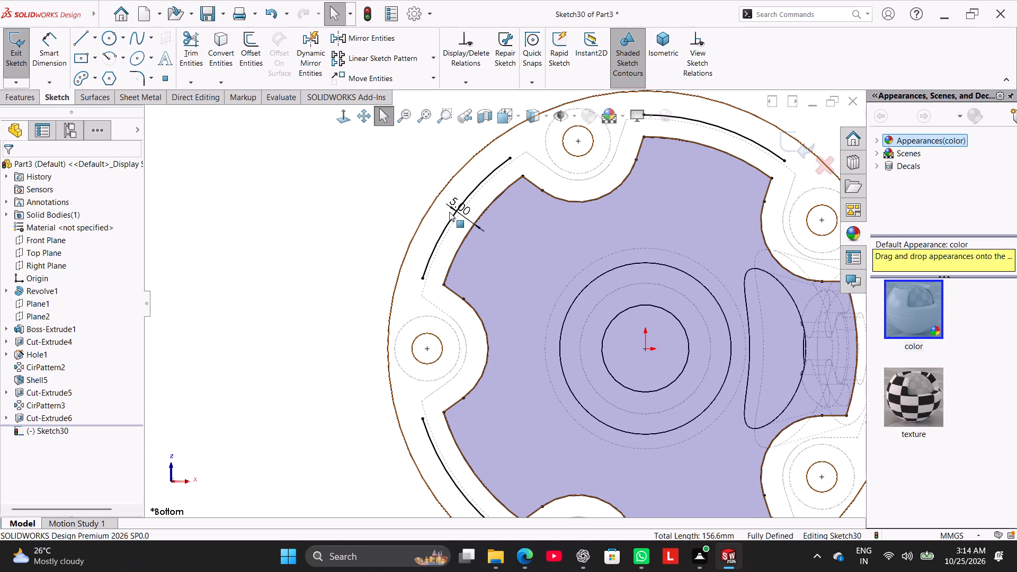
right_click(451, 201)
left_click(497, 332)
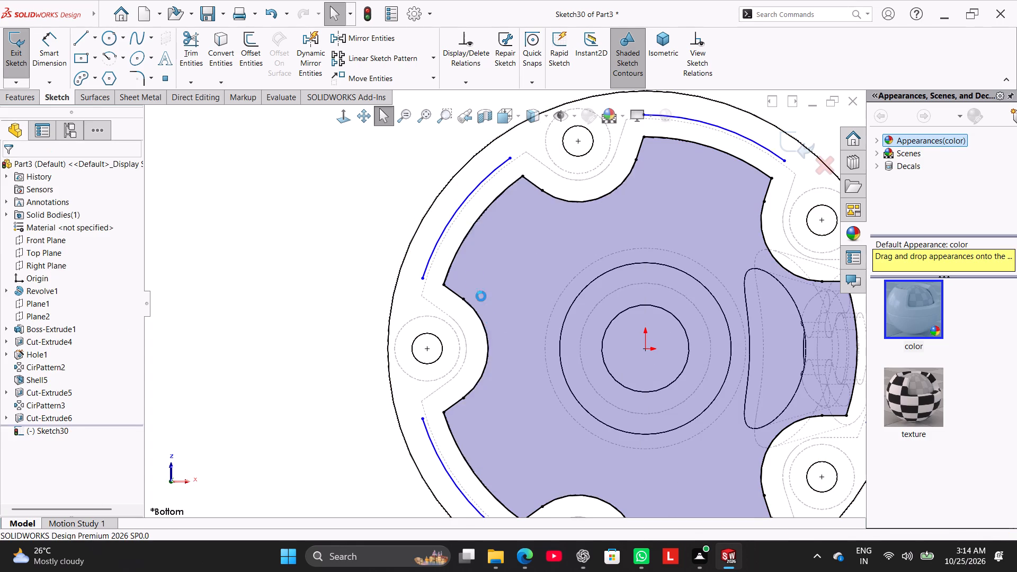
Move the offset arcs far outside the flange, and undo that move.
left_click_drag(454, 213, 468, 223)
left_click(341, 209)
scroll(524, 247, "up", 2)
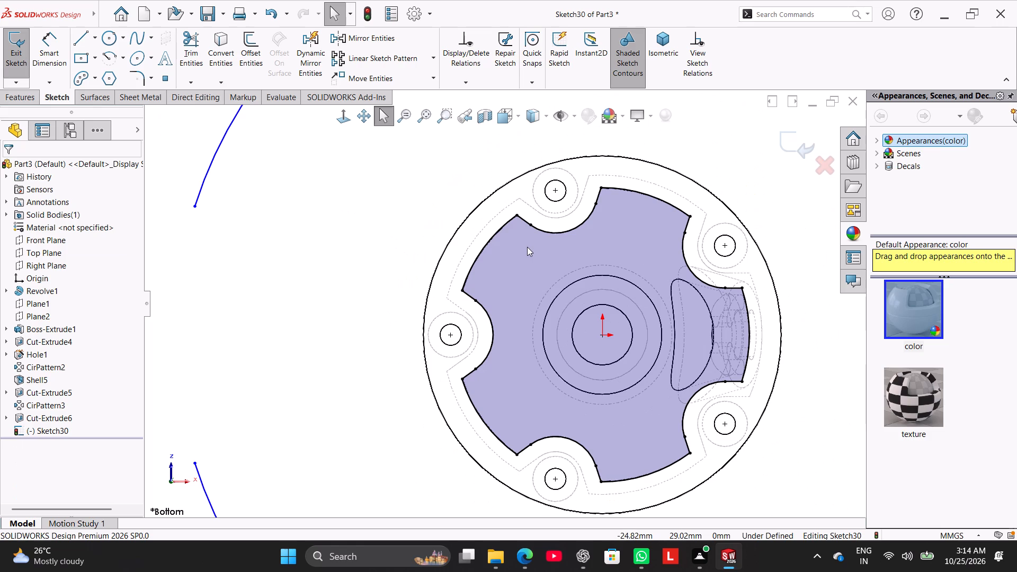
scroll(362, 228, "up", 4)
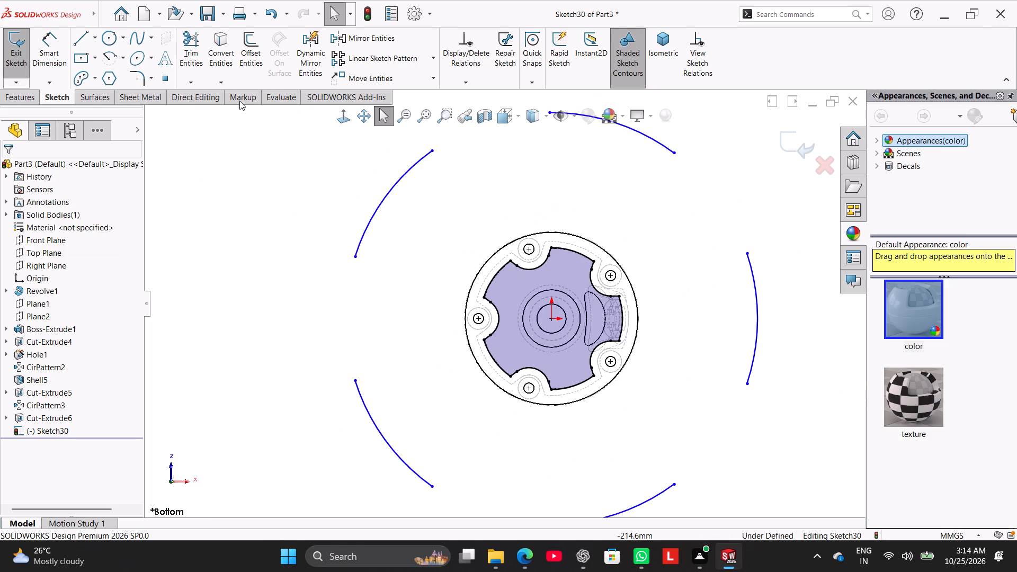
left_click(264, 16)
Move the offset arcs inward so they lie inside the notched outline, about 10.5 mm from the hidden outer wall edge.
scroll(483, 232, "down", 6)
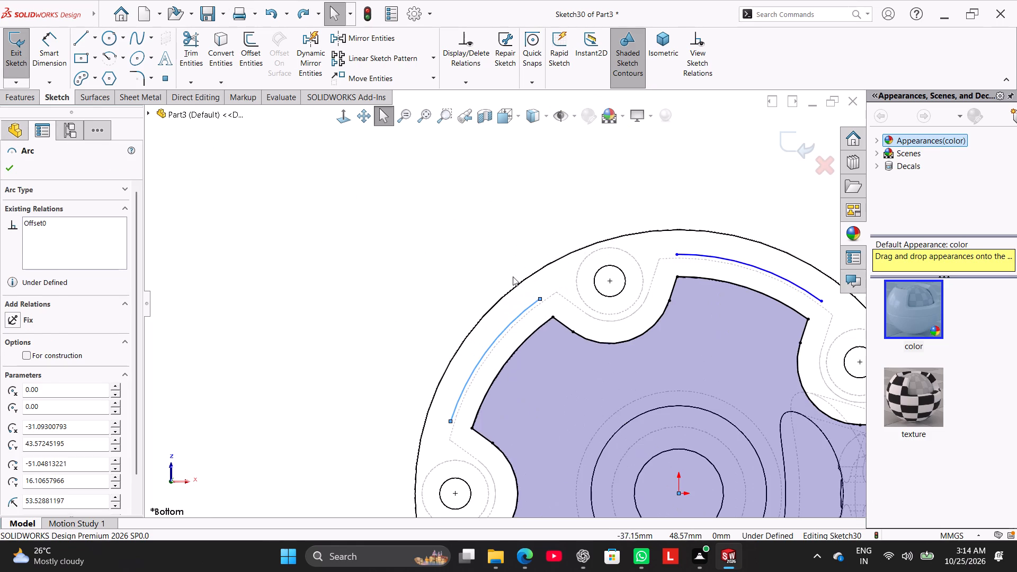
left_click(390, 274)
left_click_drag(525, 311, 542, 321)
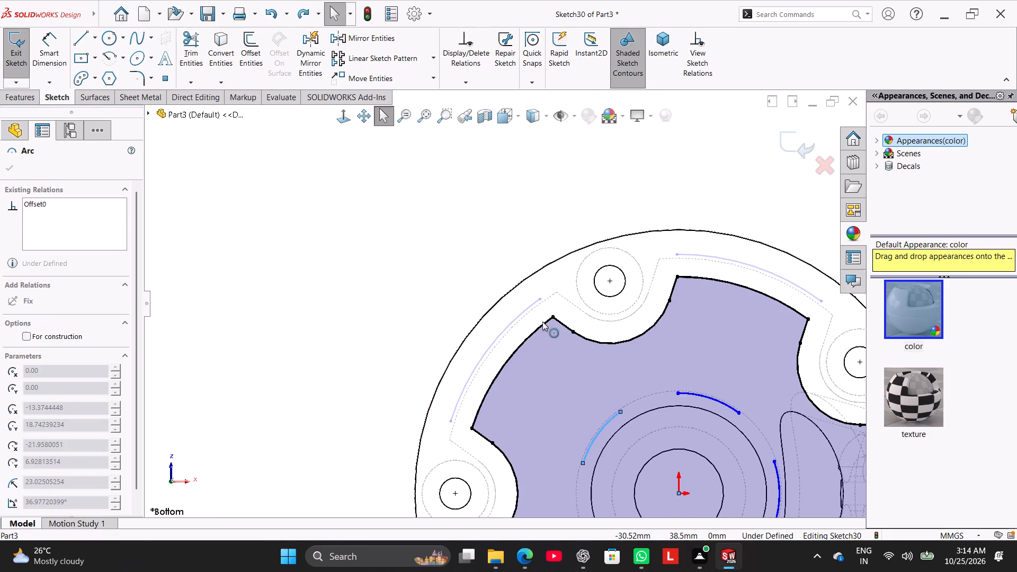
left_click_drag(542, 321, 533, 319)
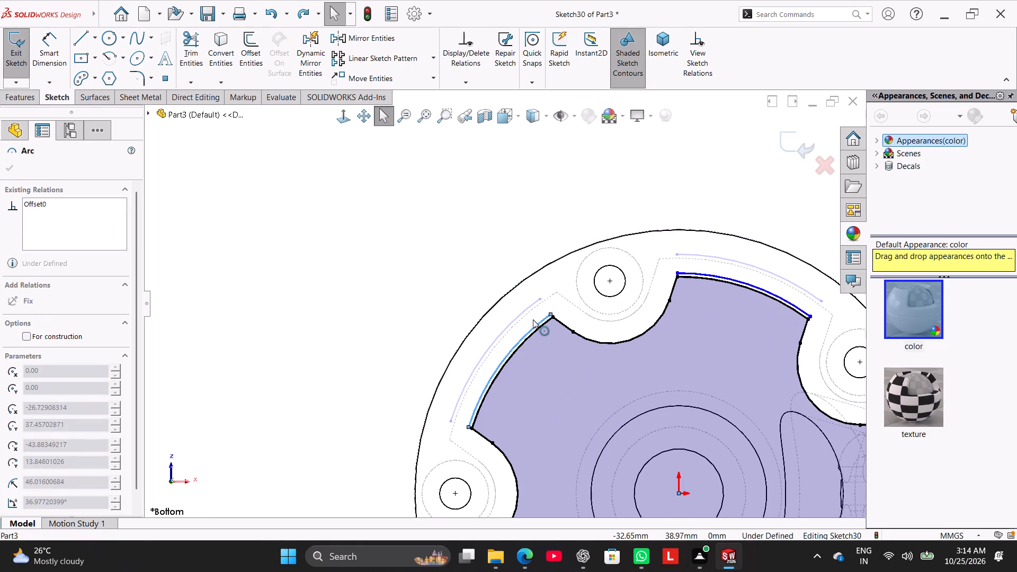
left_click_drag(533, 319, 534, 320)
left_click(400, 299)
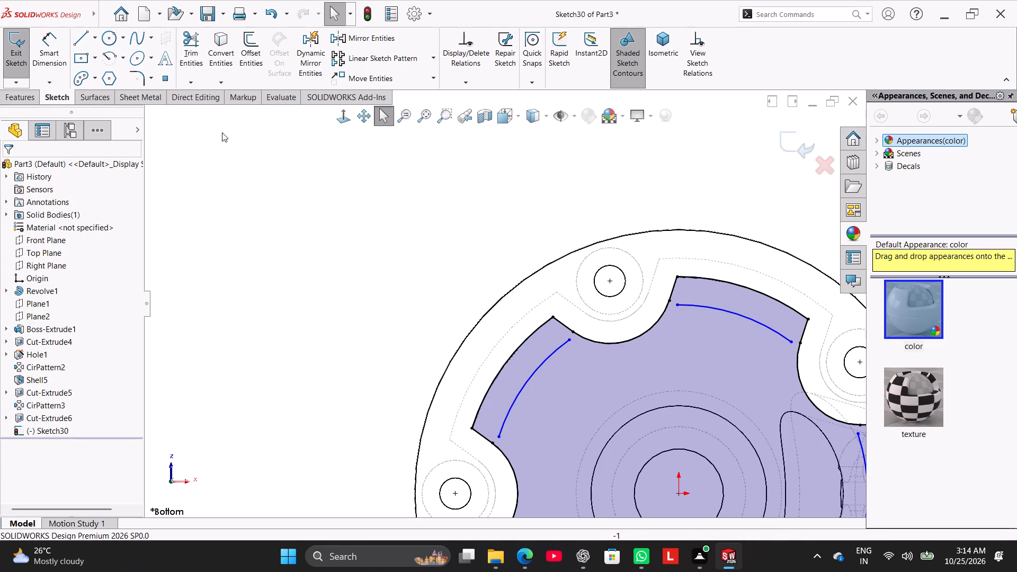
Dimension the offset arc from the hidden dashed wall edge and set the distance to 5 mm.
left_click(55, 47)
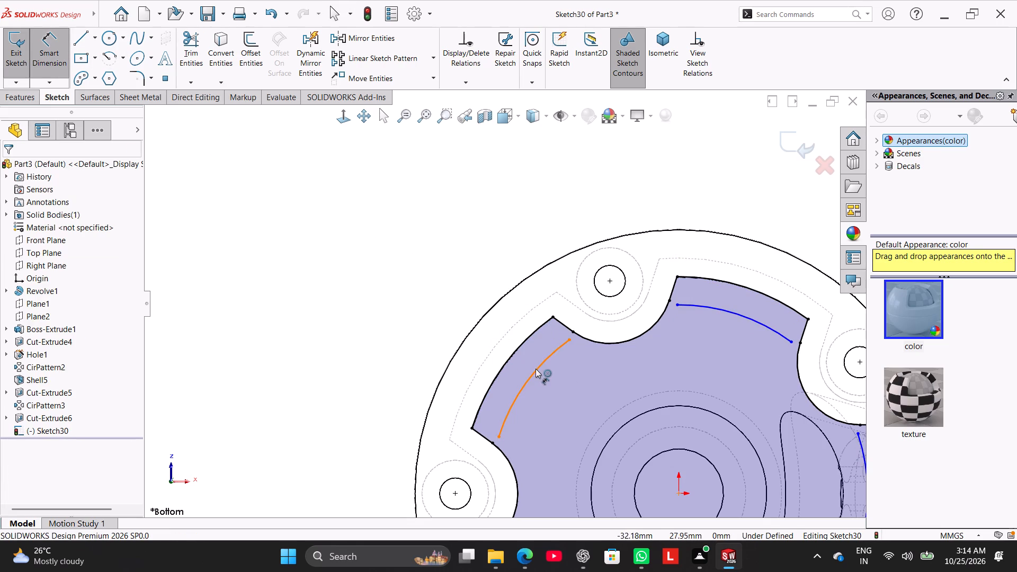
left_click(536, 369)
left_click(499, 341)
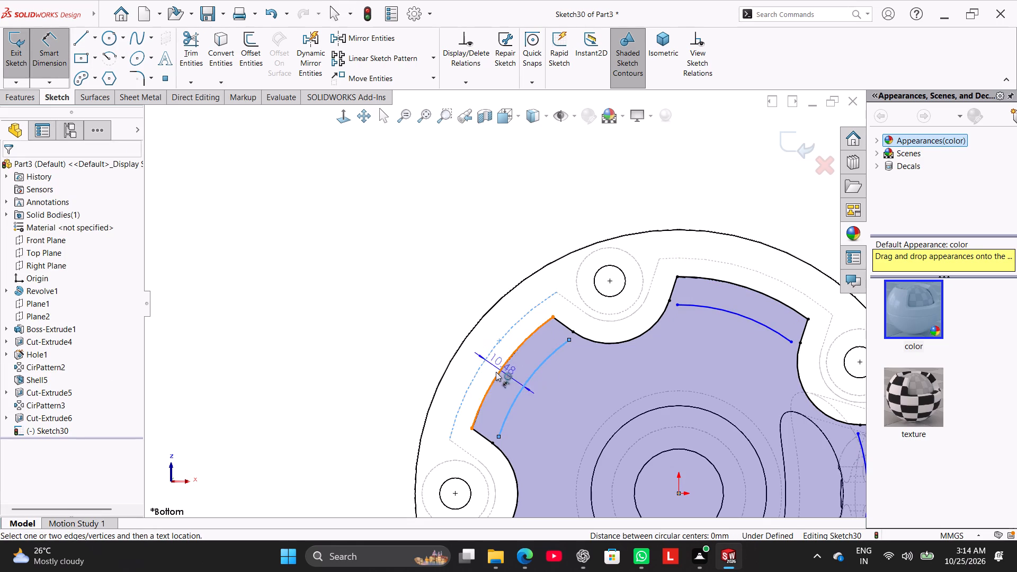
left_click(399, 345)
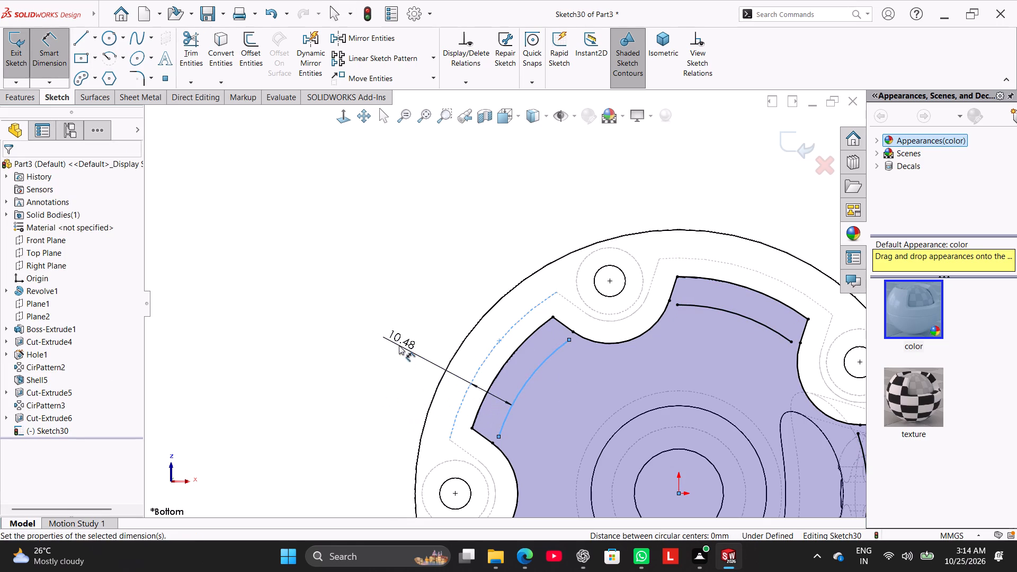
key("5")
key("Return")
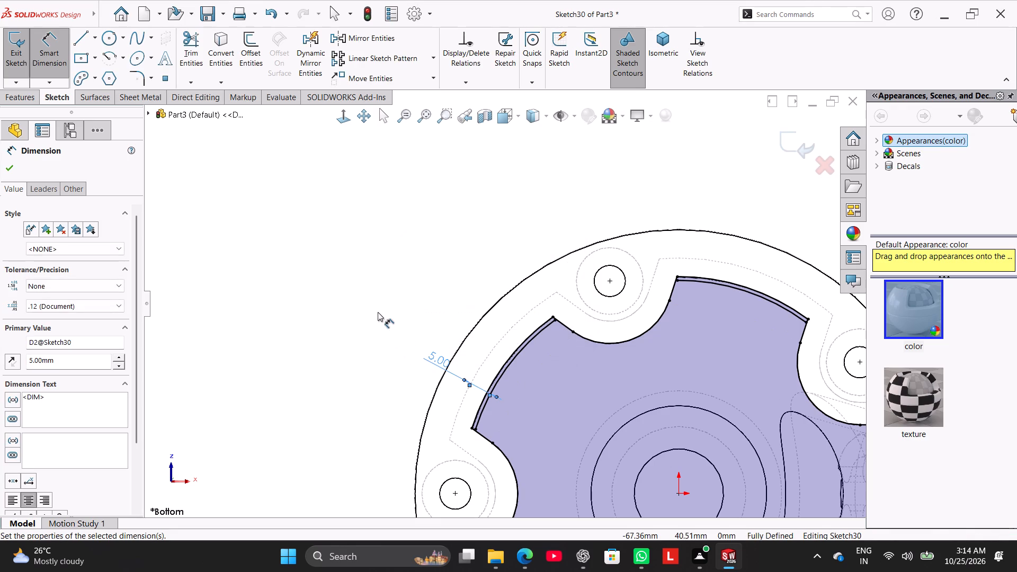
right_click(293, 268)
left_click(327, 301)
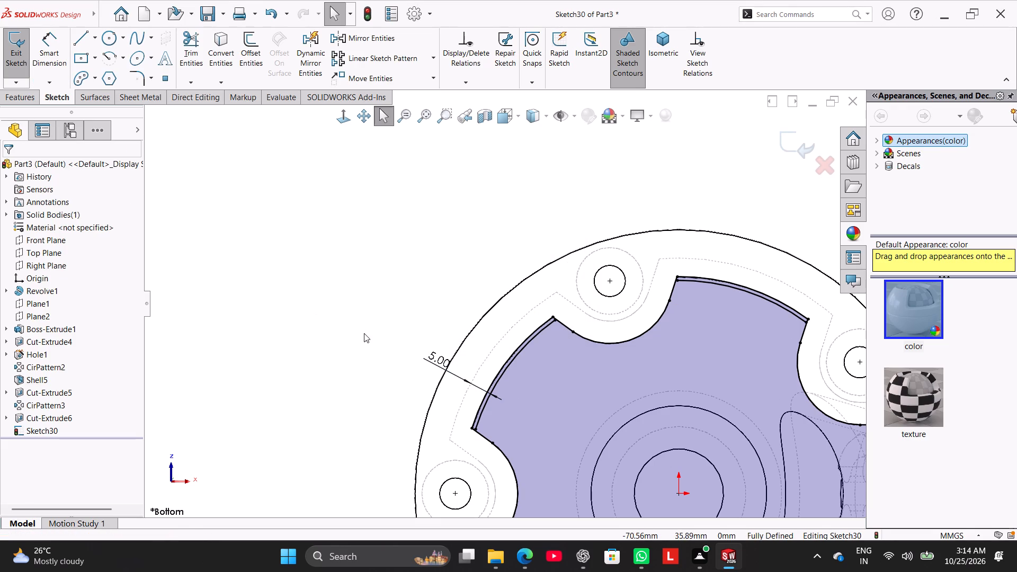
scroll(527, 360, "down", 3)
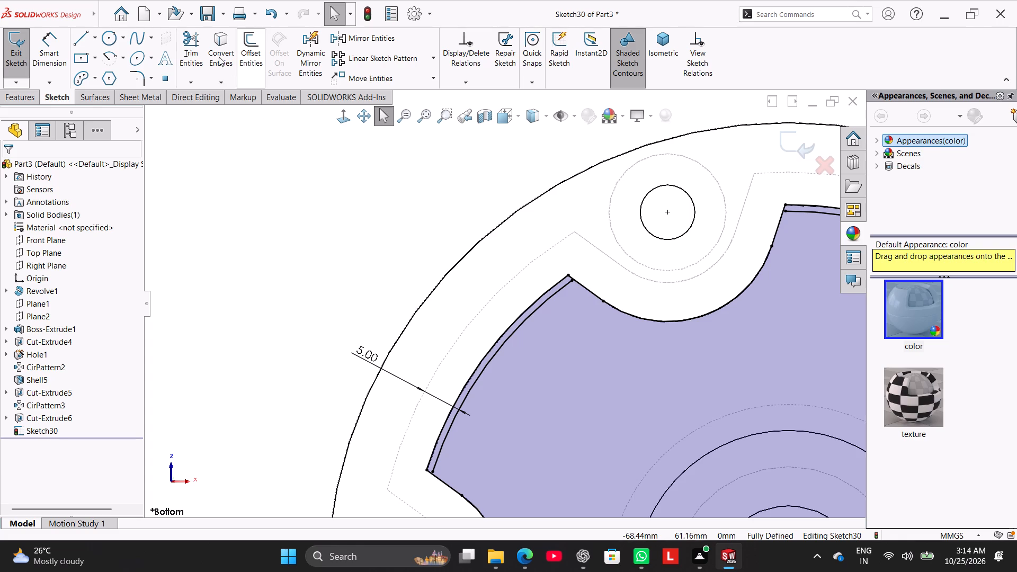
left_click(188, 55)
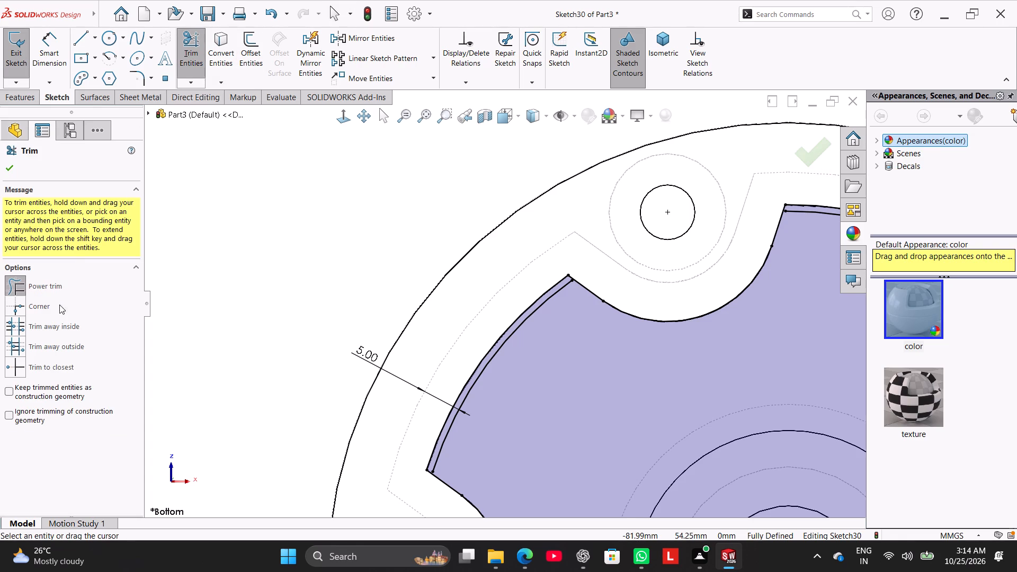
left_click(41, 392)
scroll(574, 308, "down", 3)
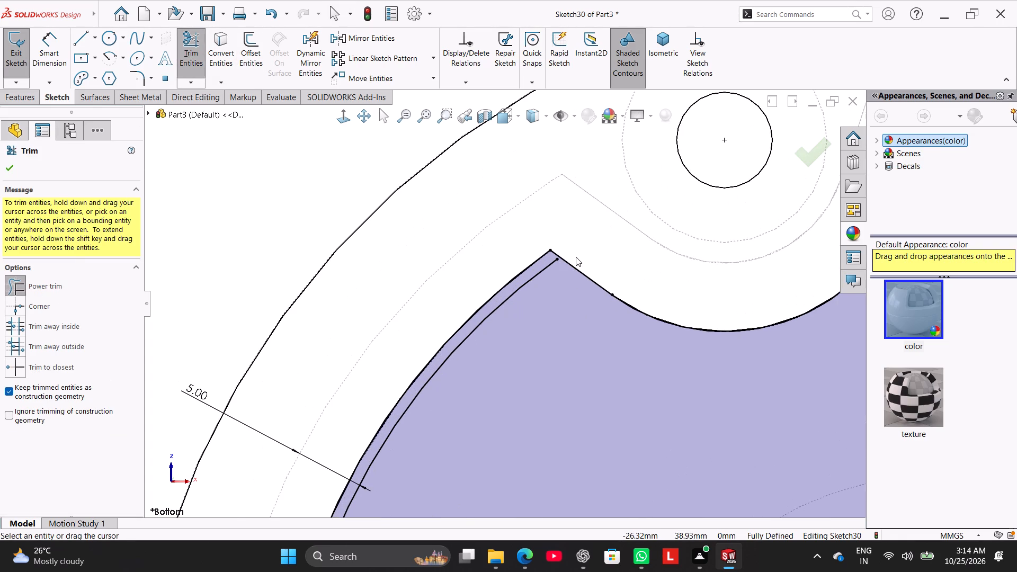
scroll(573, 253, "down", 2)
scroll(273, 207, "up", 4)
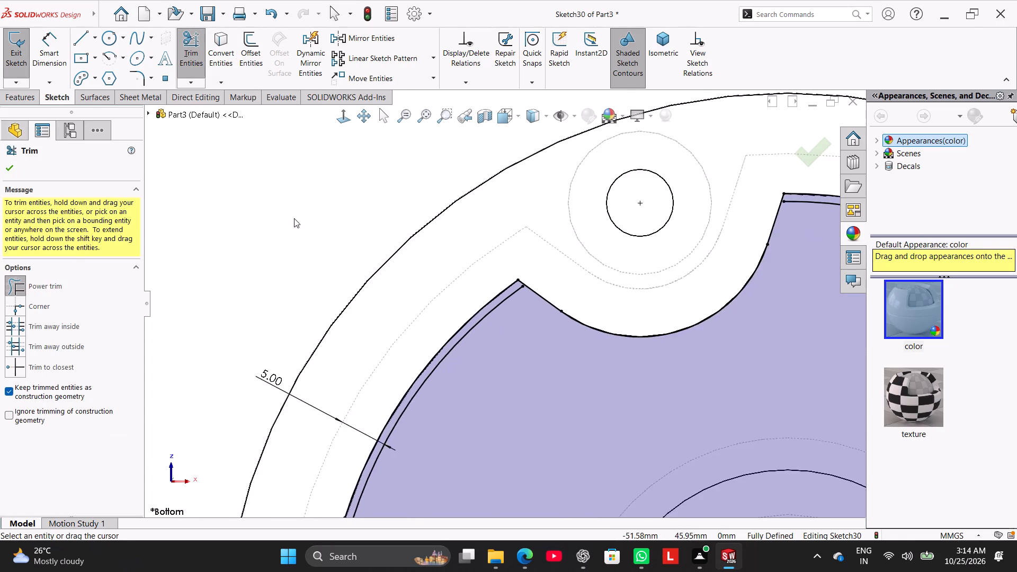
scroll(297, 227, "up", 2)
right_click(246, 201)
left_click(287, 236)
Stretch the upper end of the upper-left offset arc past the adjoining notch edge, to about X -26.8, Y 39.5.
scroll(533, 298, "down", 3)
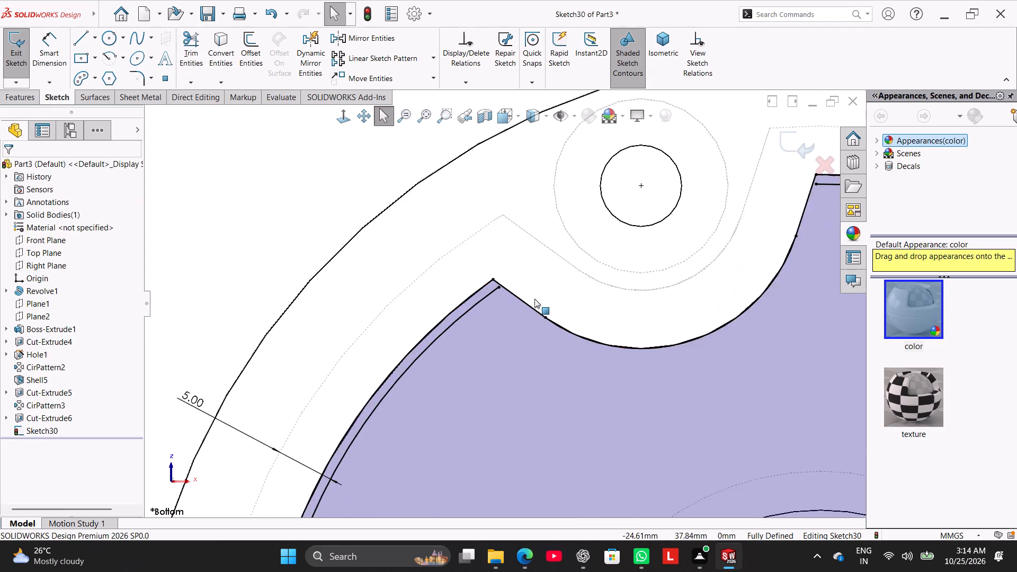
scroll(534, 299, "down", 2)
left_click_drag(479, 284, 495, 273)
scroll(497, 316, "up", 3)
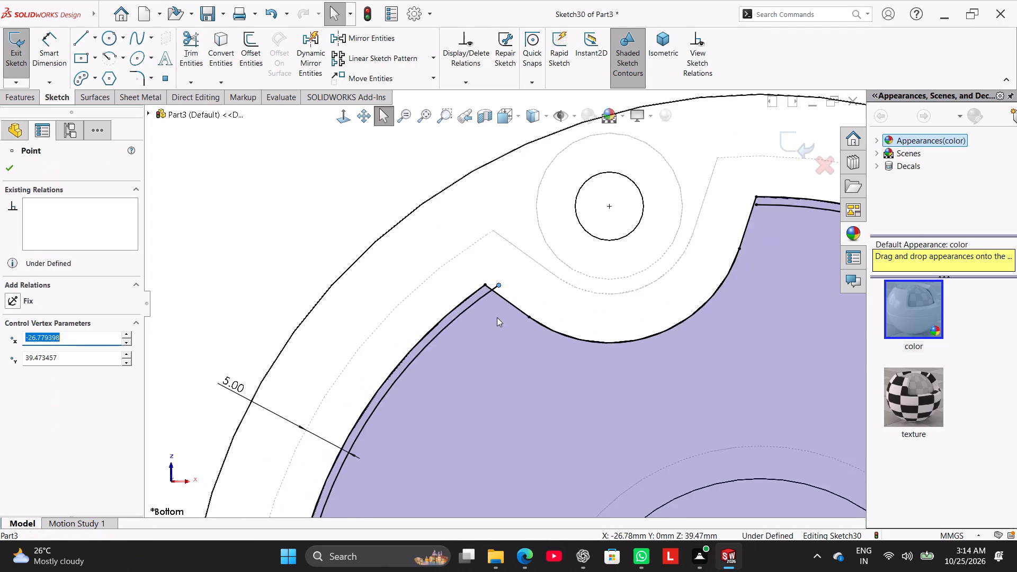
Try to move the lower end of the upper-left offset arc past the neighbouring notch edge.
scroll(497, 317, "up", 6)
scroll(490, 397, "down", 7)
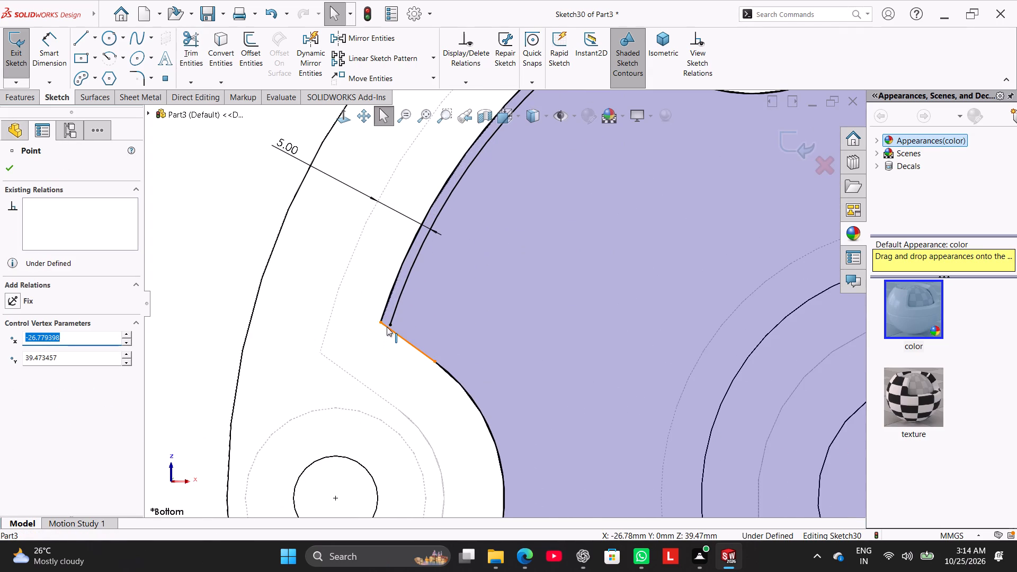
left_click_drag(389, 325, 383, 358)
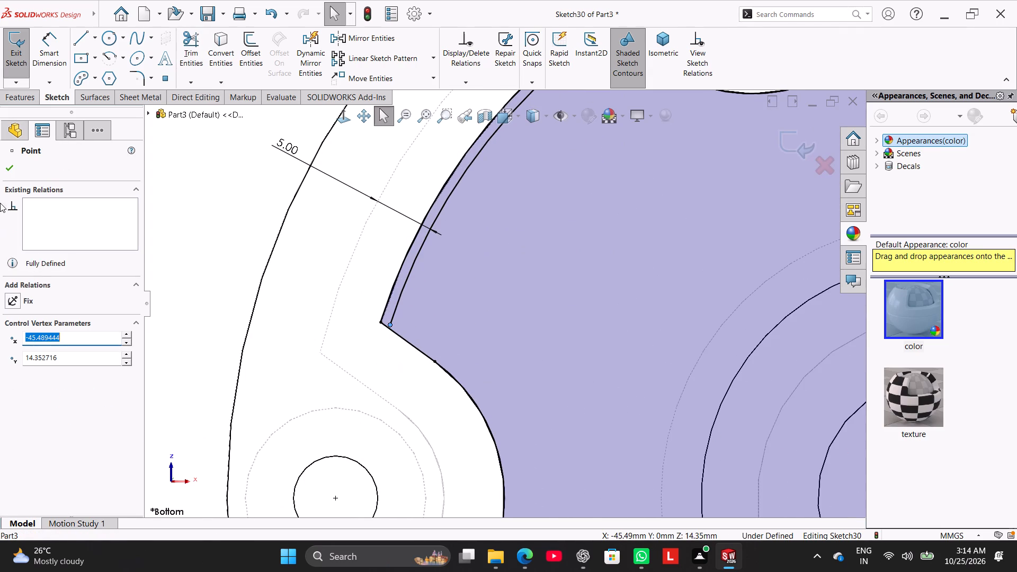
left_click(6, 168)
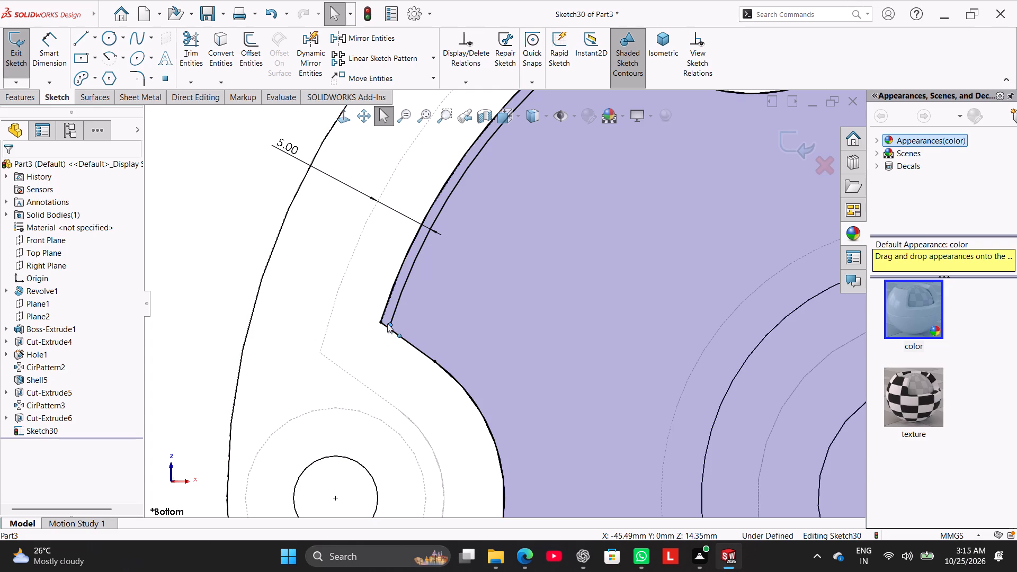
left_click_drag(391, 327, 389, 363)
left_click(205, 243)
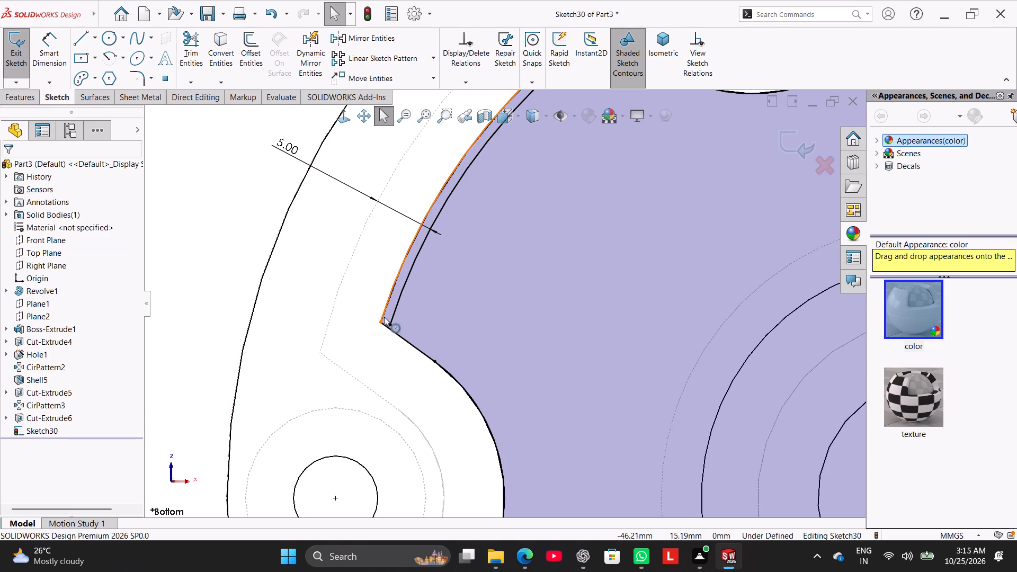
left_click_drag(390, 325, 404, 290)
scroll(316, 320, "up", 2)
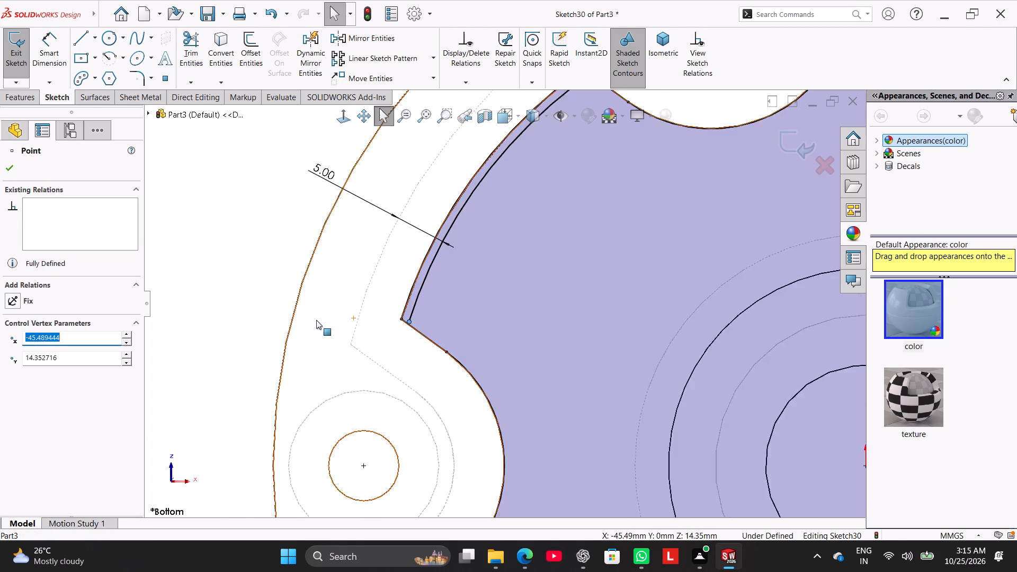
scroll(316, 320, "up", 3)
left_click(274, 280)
Stretch the upper end of the upper-left offset arc further past the notch edge, to about X -24.8, Y 40.8.
scroll(645, 204, "down", 3)
scroll(444, 227, "down", 2)
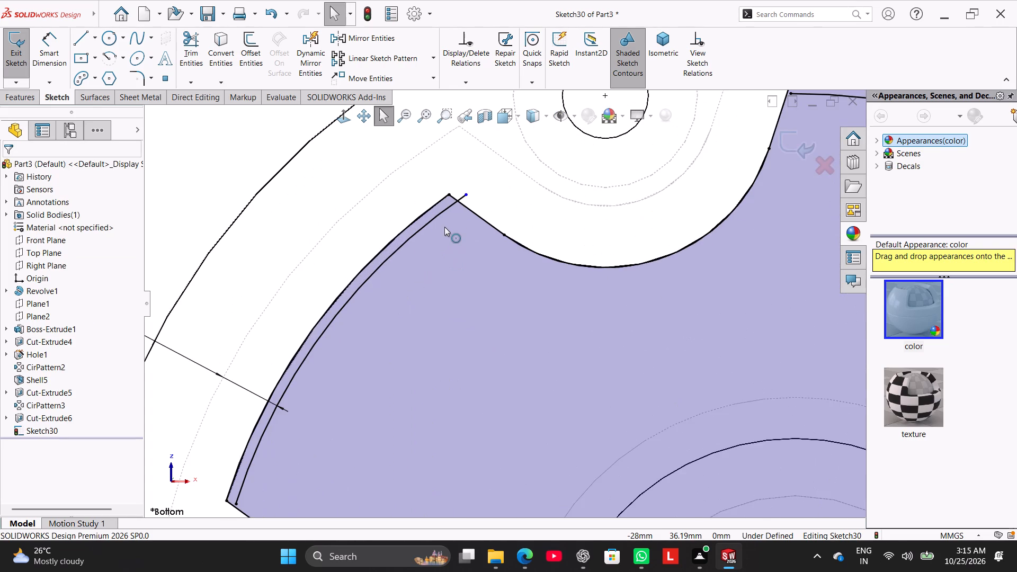
scroll(444, 227, "up", 10)
scroll(610, 367, "down", 2)
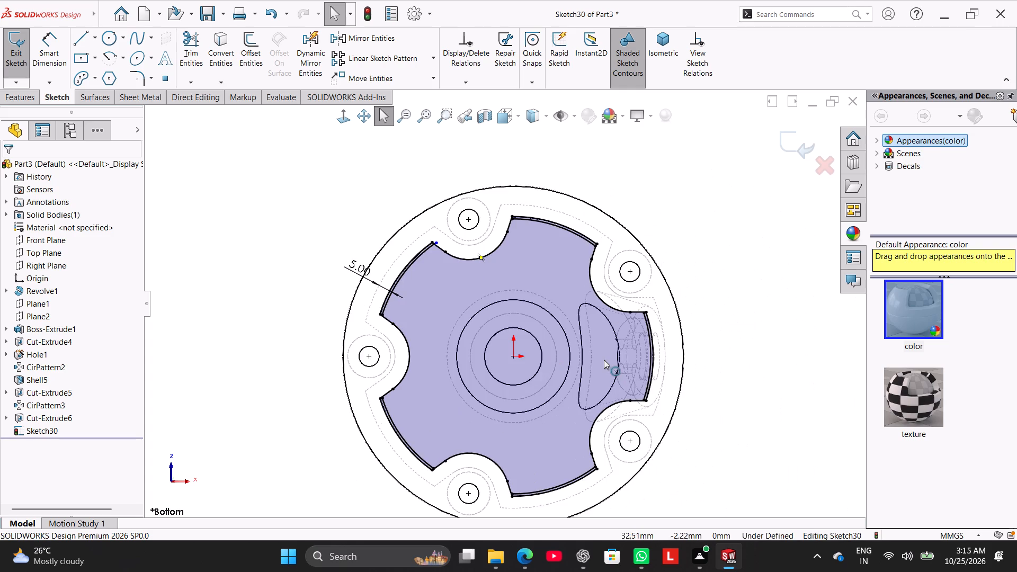
scroll(603, 358, "down", 2)
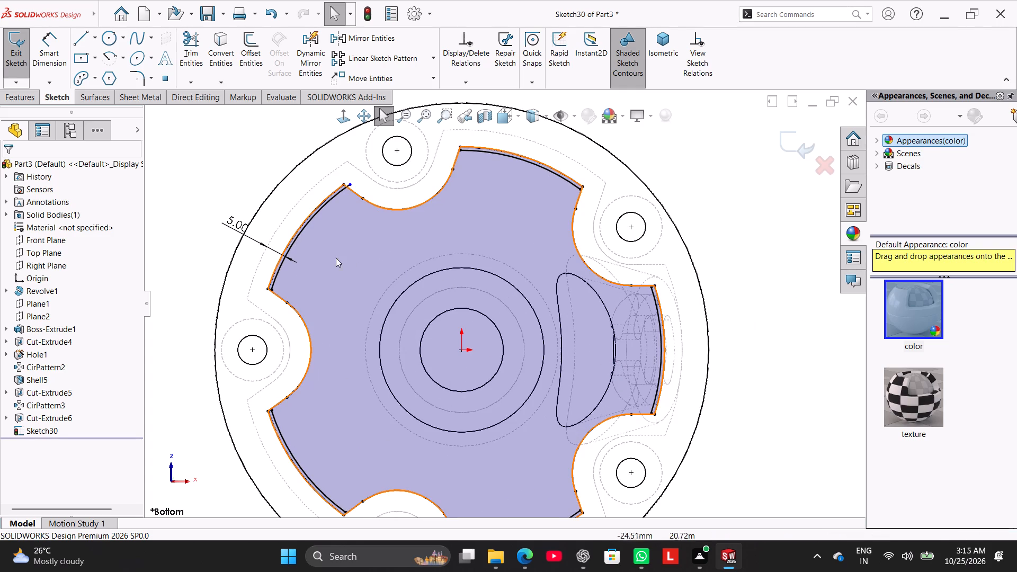
scroll(313, 228, "up", 2)
scroll(363, 243, "down", 6)
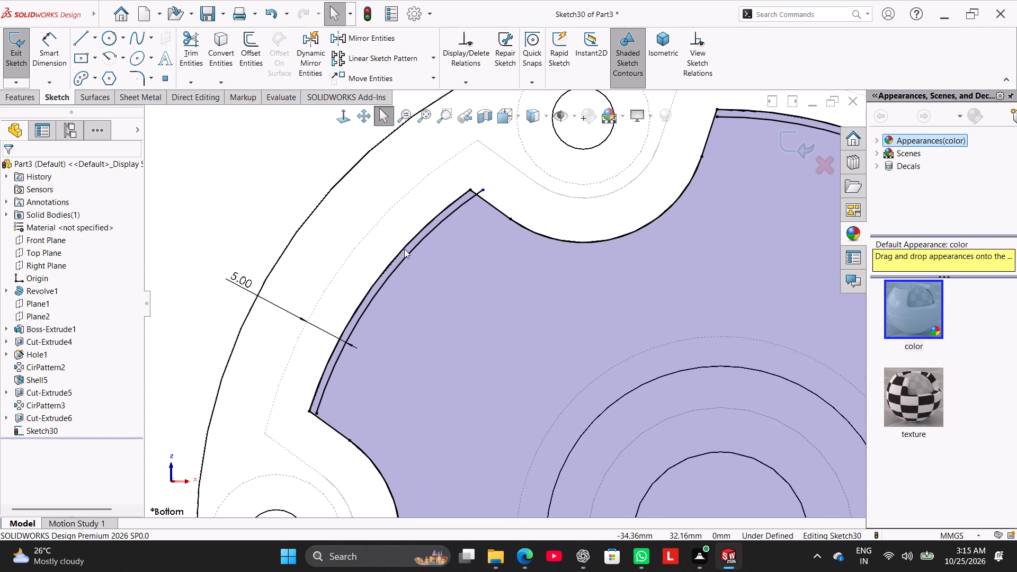
left_click_drag(484, 189, 522, 218)
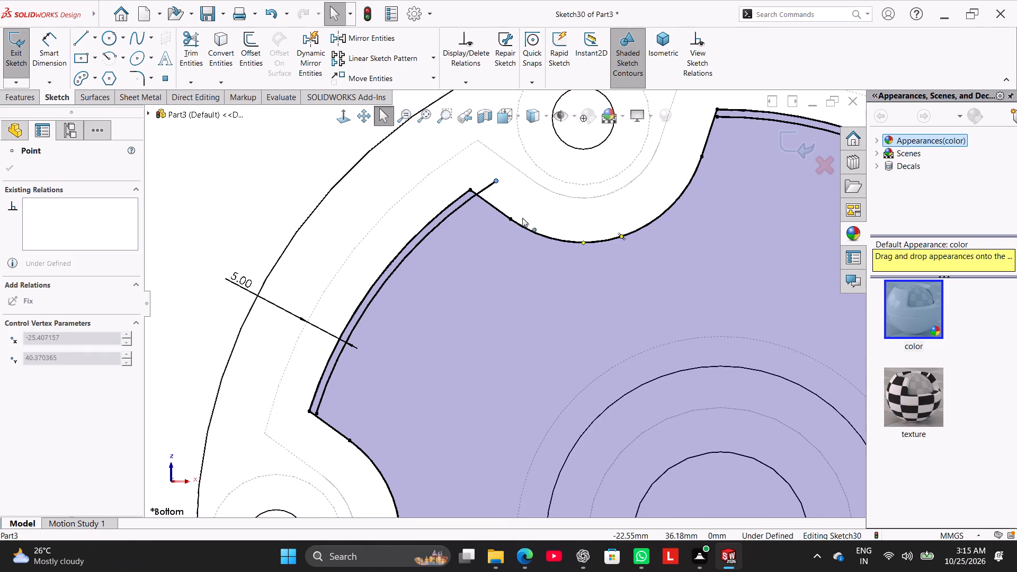
left_click_drag(522, 218, 524, 217)
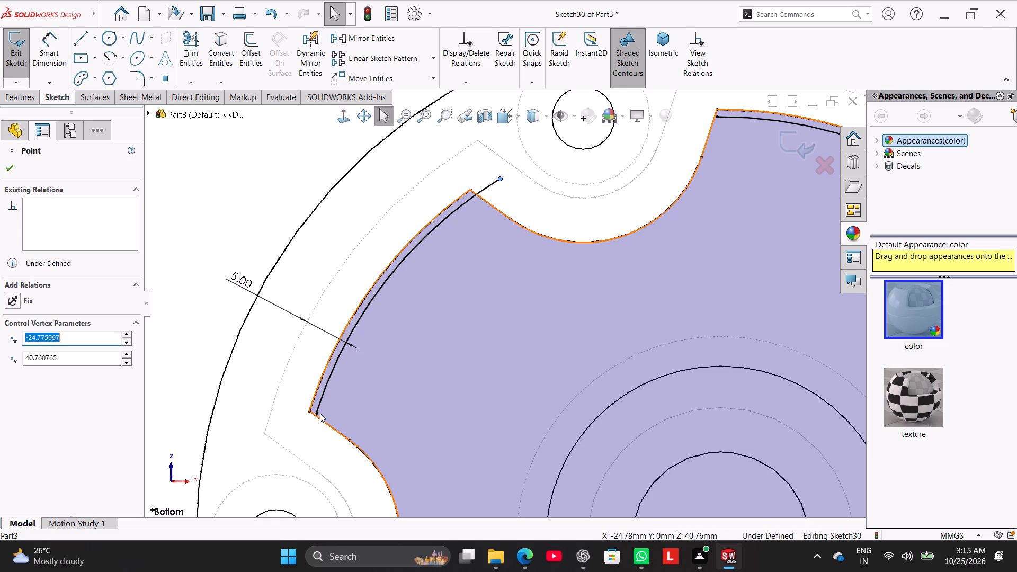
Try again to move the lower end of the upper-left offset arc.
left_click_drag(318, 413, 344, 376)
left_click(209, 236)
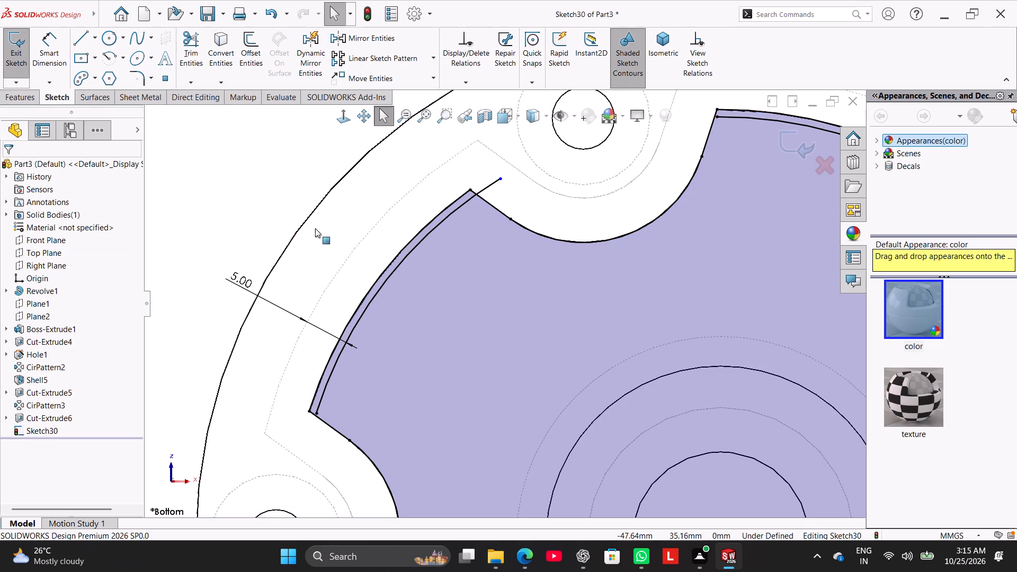
Show the sketch relations, check those around the upper-left offset arc's lower end, and hide them again.
left_click(690, 68)
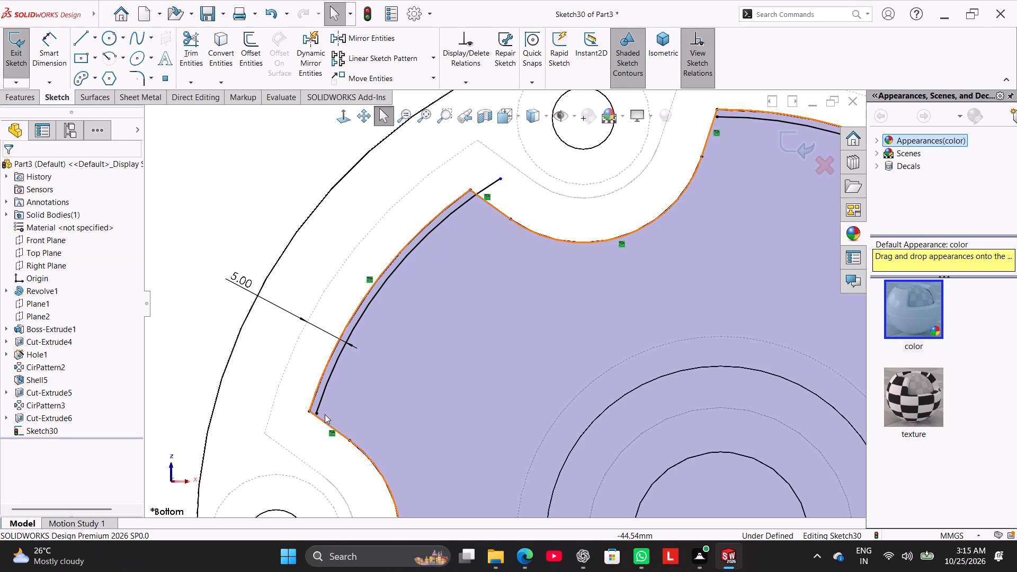
left_click(318, 413)
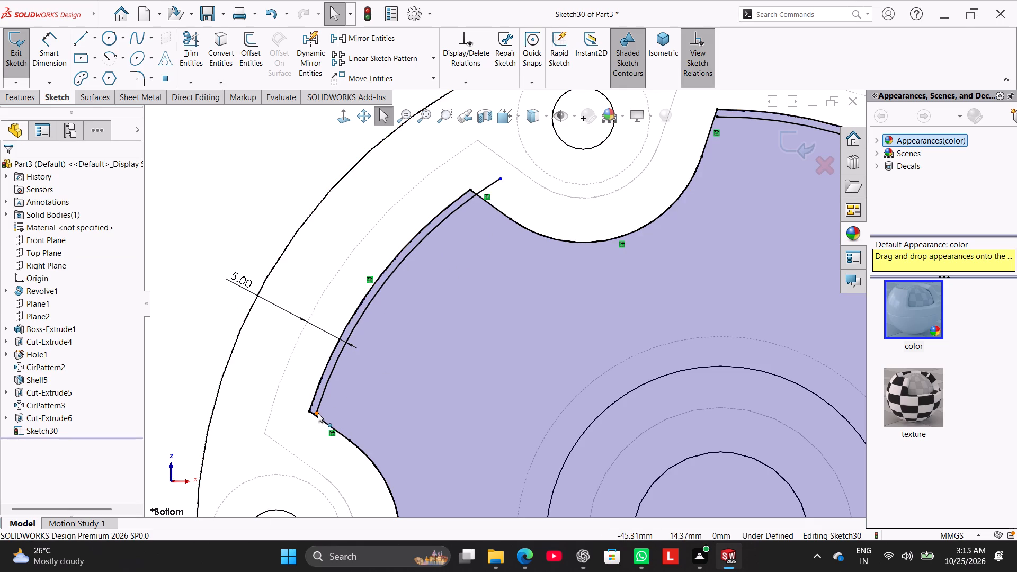
left_click(207, 214)
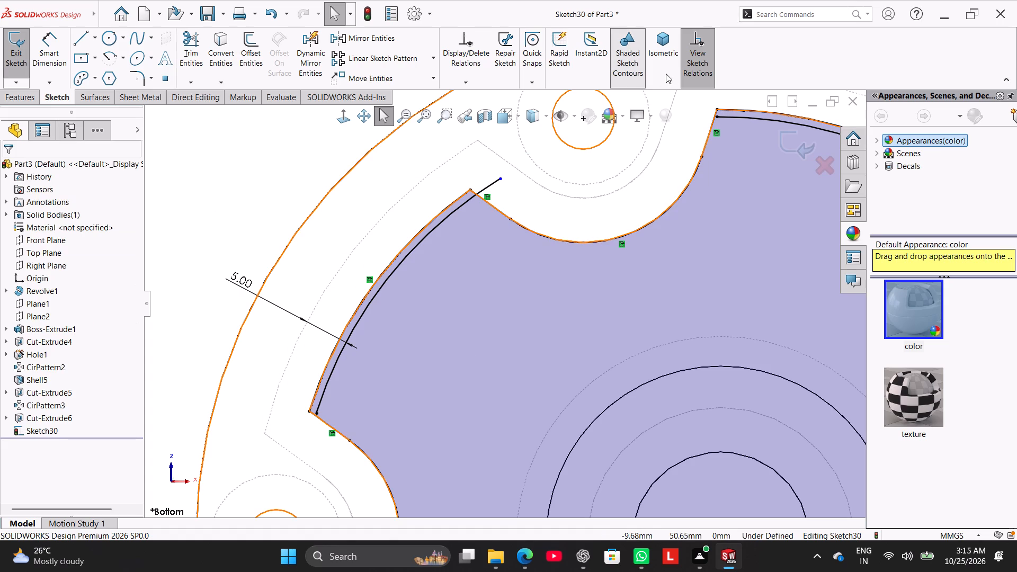
left_click(686, 58)
Use Extend Entities to extend the lower end of the upper-left offset arc to the notch edge.
scroll(549, 323, "up", 5)
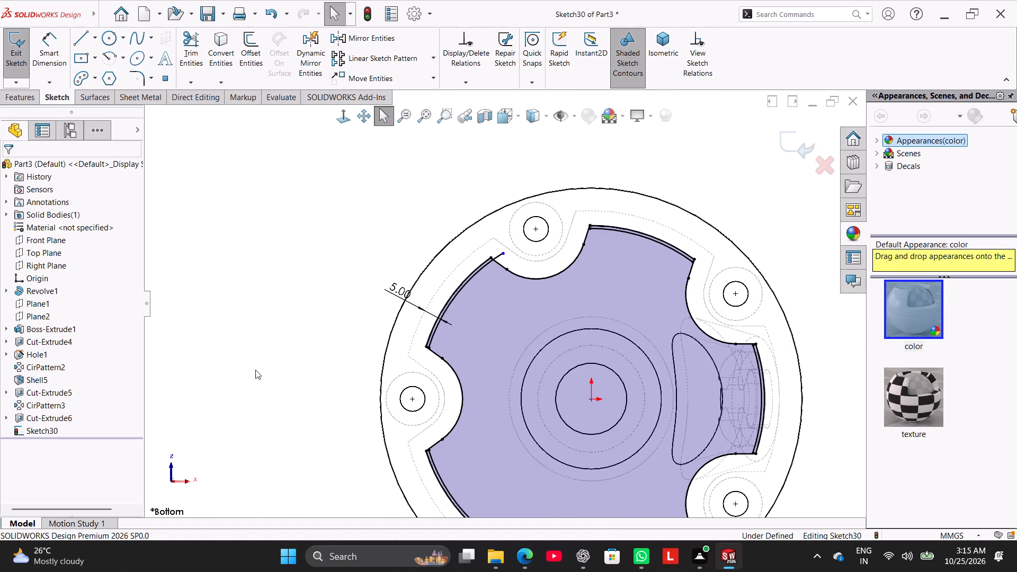
left_click(255, 370)
scroll(543, 446, "up", 2)
scroll(546, 423, "down", 3)
scroll(455, 406, "down", 2)
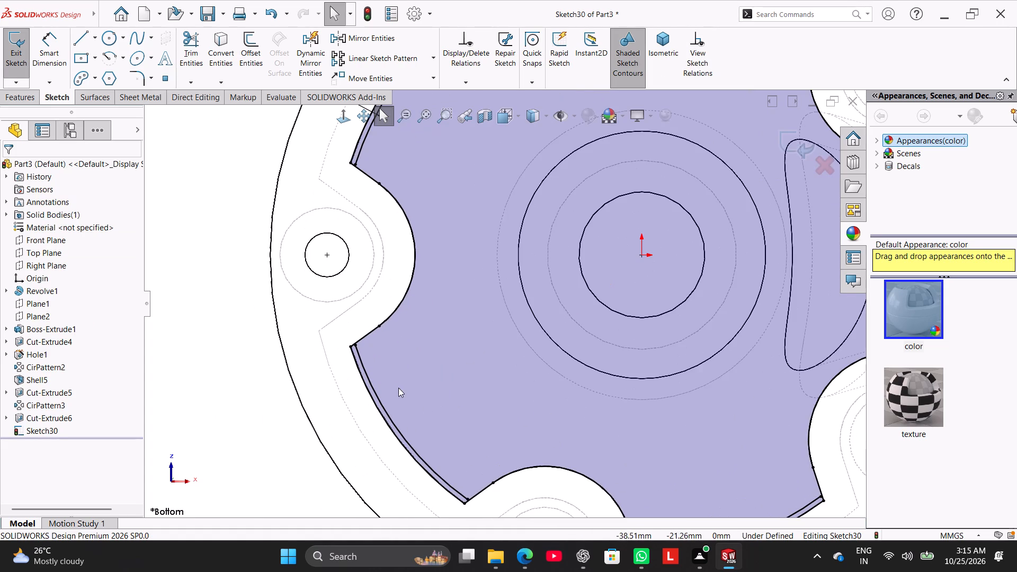
scroll(425, 388, "up", 2)
scroll(462, 252, "up", 2)
scroll(476, 212, "down", 3)
scroll(475, 199, "up", 2)
scroll(494, 185, "down", 1)
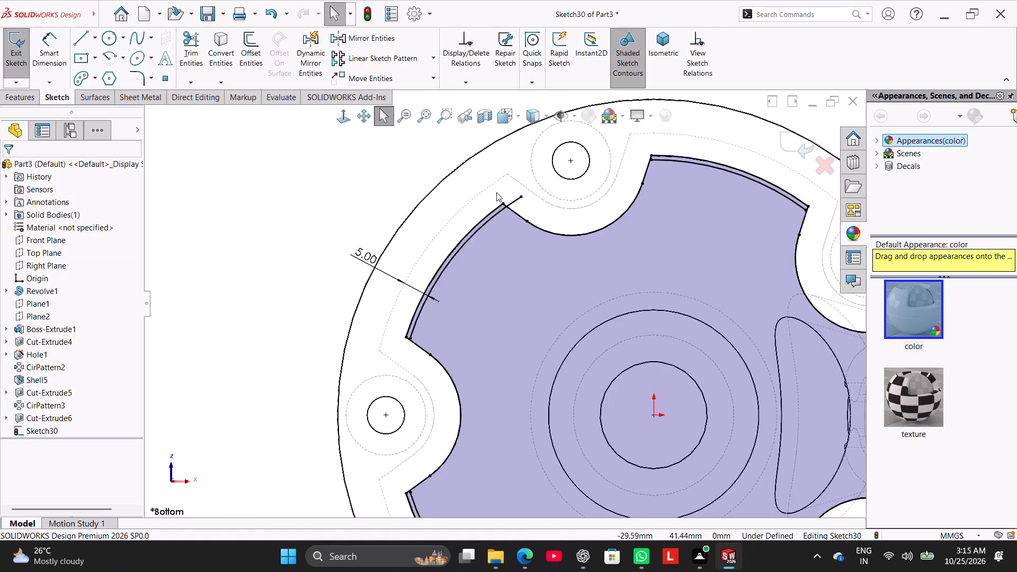
scroll(496, 192, "down", 3)
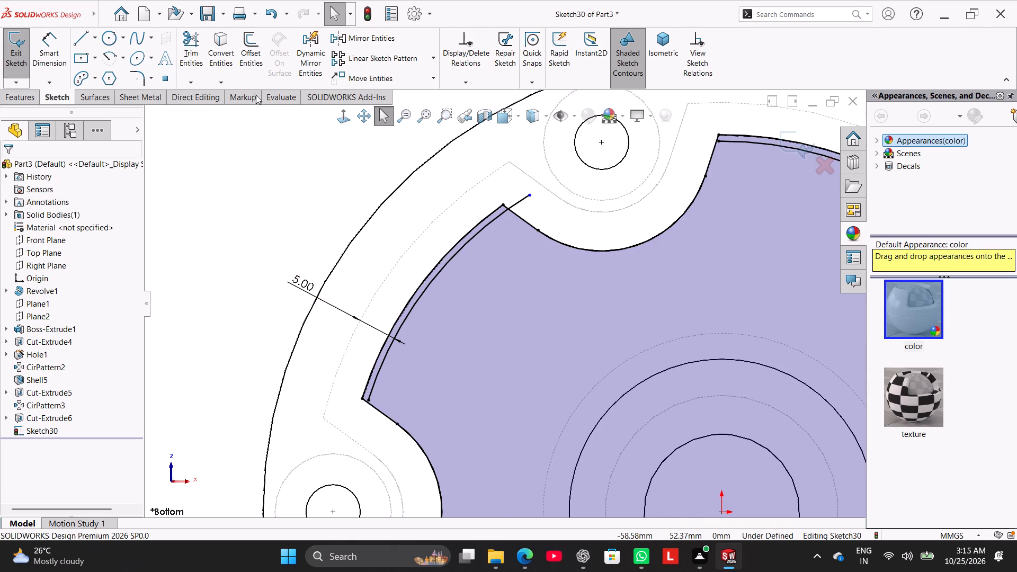
left_click(203, 83)
left_click(210, 109)
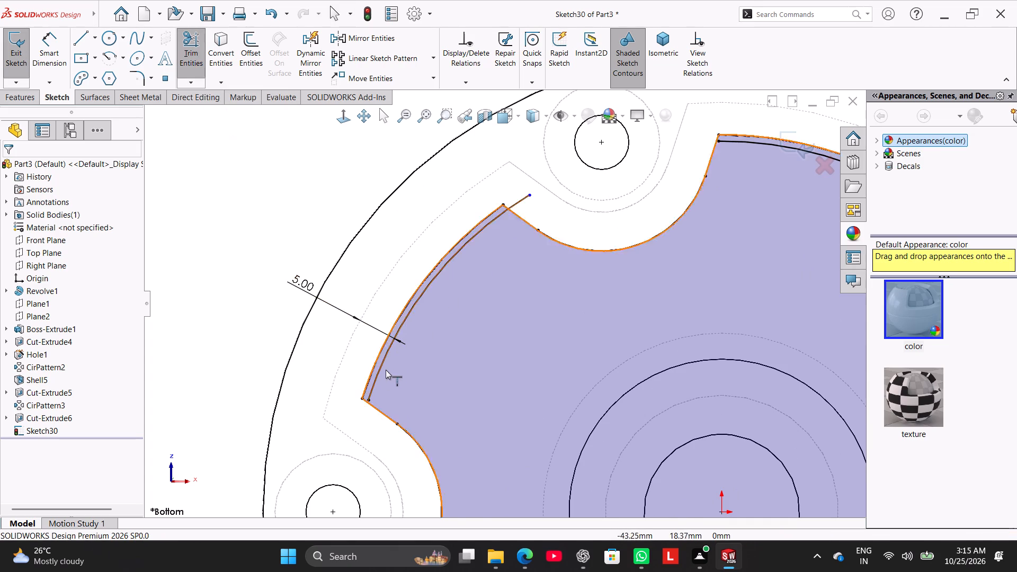
scroll(386, 373, "down", 3)
left_click(380, 394)
scroll(451, 383, "up", 4)
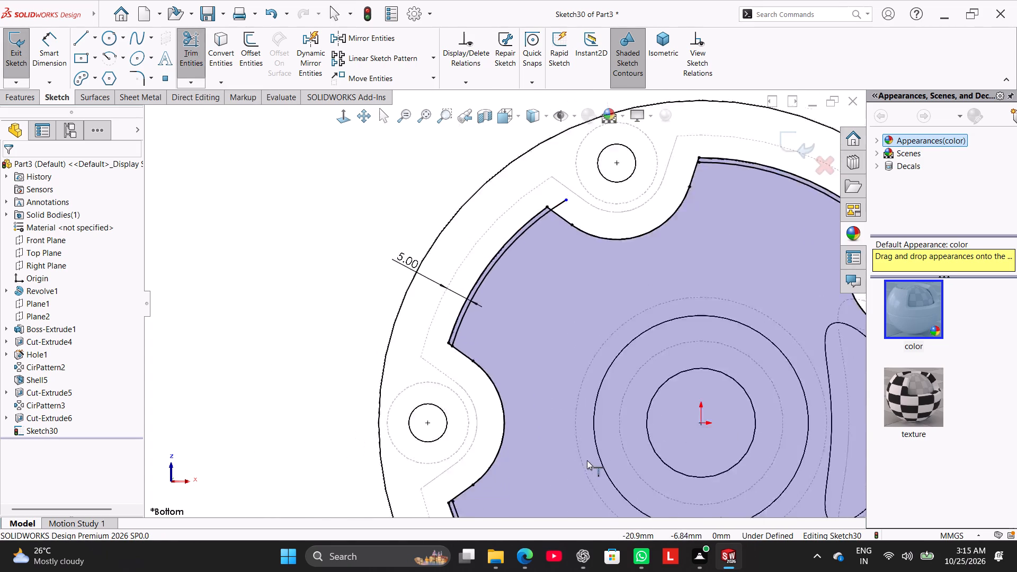
Extend both ends of the lower-left offset arc to the adjacent notch edges.
scroll(587, 460, "up", 4)
scroll(483, 460, "down", 7)
left_click(480, 280)
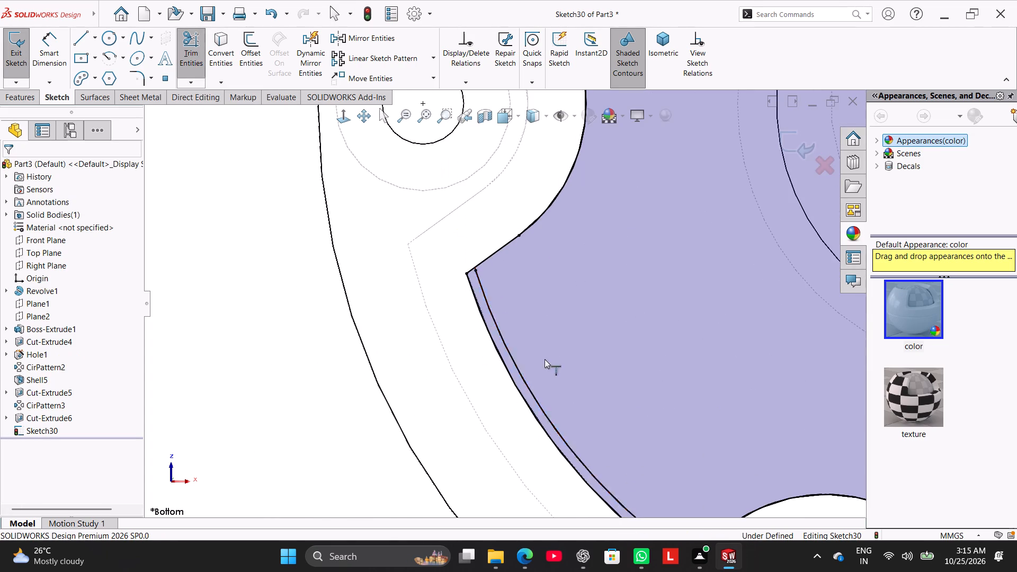
scroll(640, 395, "up", 3)
scroll(668, 434, "down", 3)
left_click(529, 434)
scroll(610, 447, "up", 3)
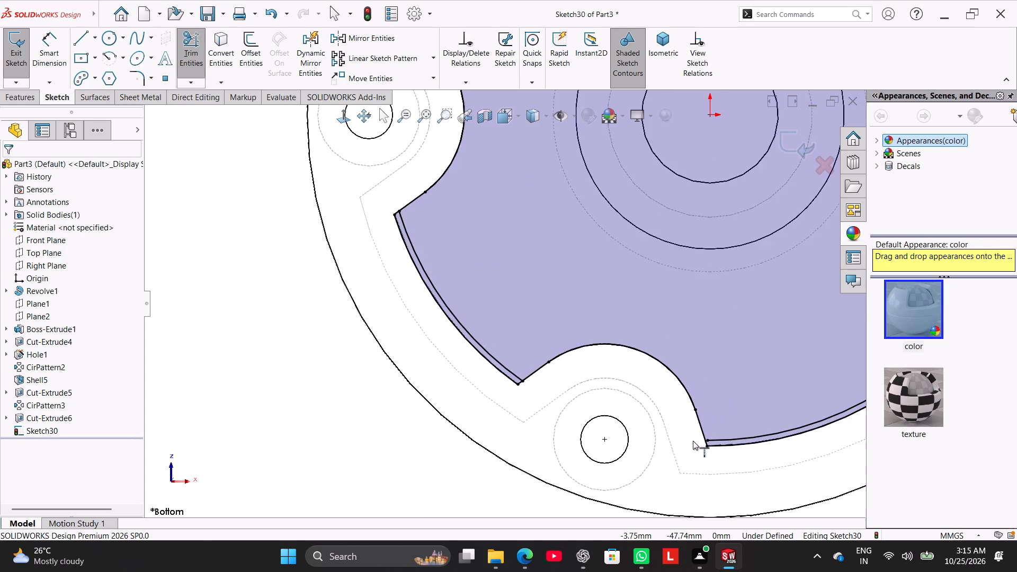
Extend both ends of the lower-right offset arc to the adjacent notch edges.
scroll(716, 419, "down", 3)
left_click(676, 435)
scroll(717, 407, "up", 5)
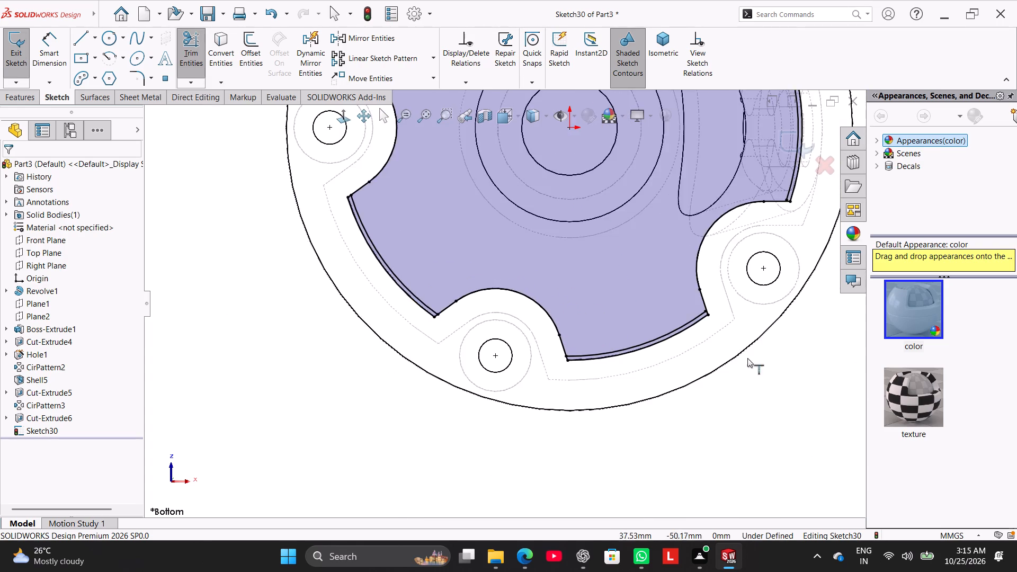
scroll(726, 336, "down", 4)
left_click(609, 286)
scroll(636, 236, "up", 2)
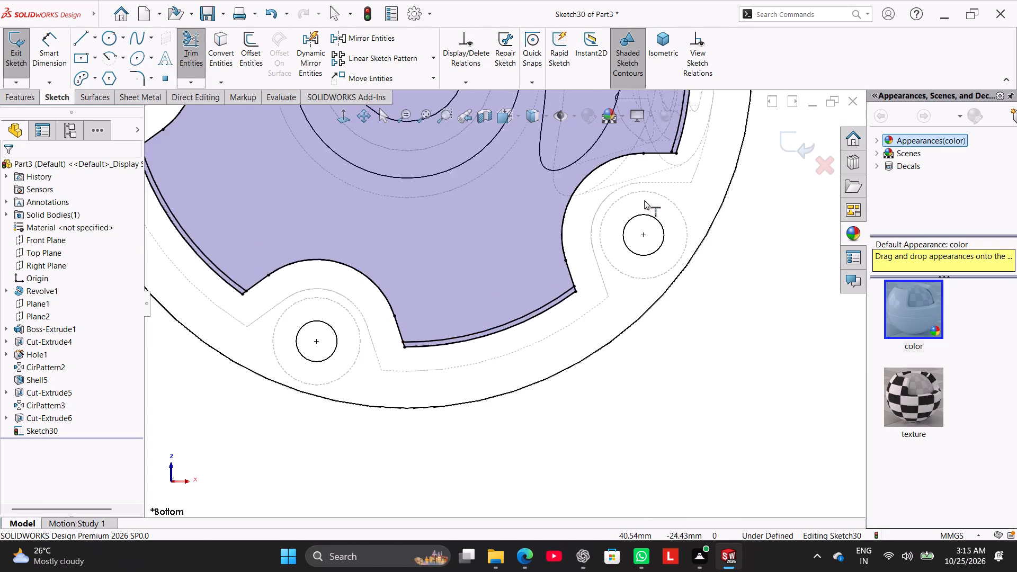
Extend both ends of the offset arc beside the slotted side boss to the adjacent notch edges.
scroll(644, 200, "up", 3)
scroll(627, 165, "down", 6)
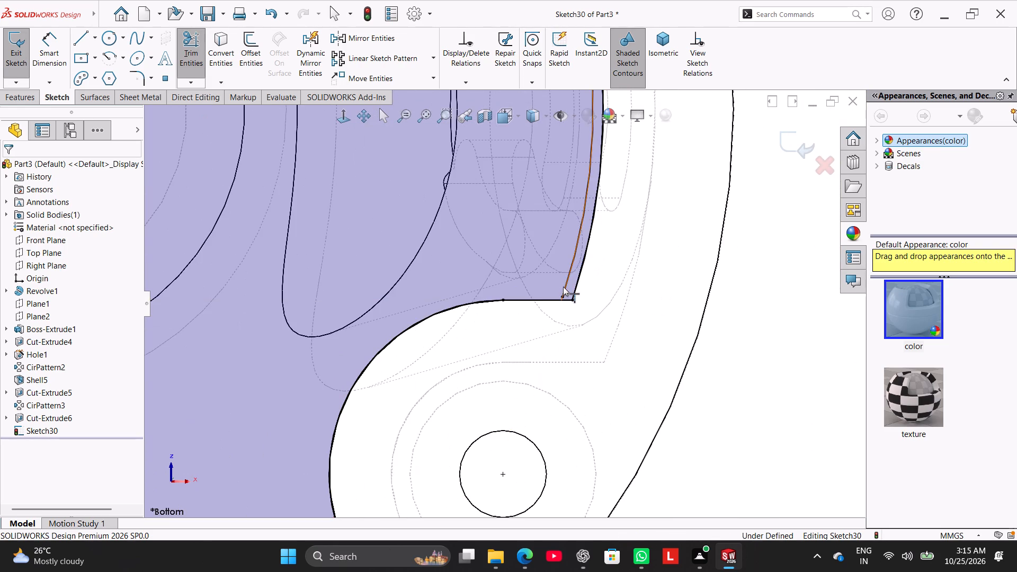
left_click(565, 287)
scroll(571, 264, "up", 7)
scroll(515, 178, "down", 3)
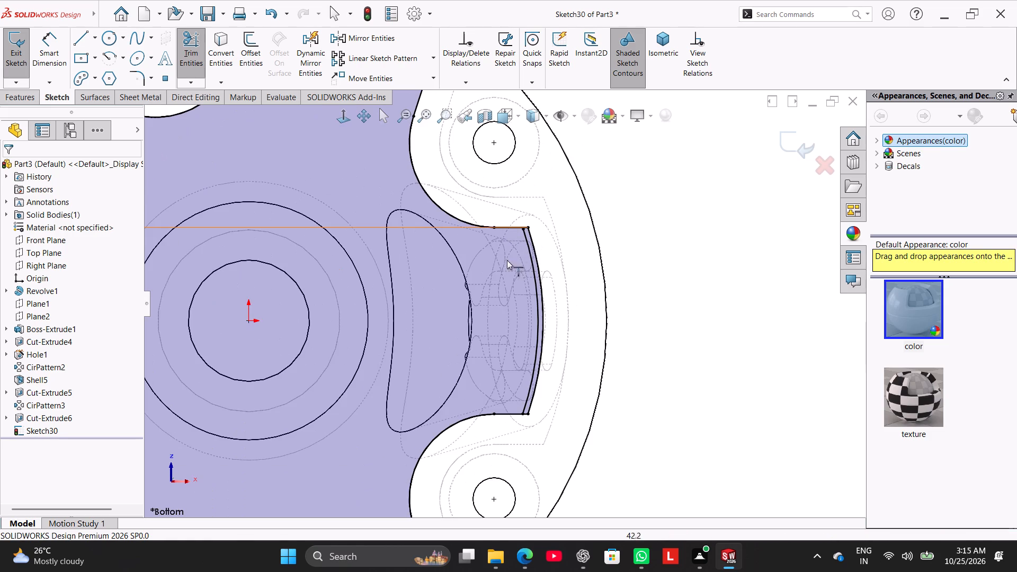
left_click(523, 234)
scroll(471, 203, "up", 4)
scroll(448, 191, "down", 2)
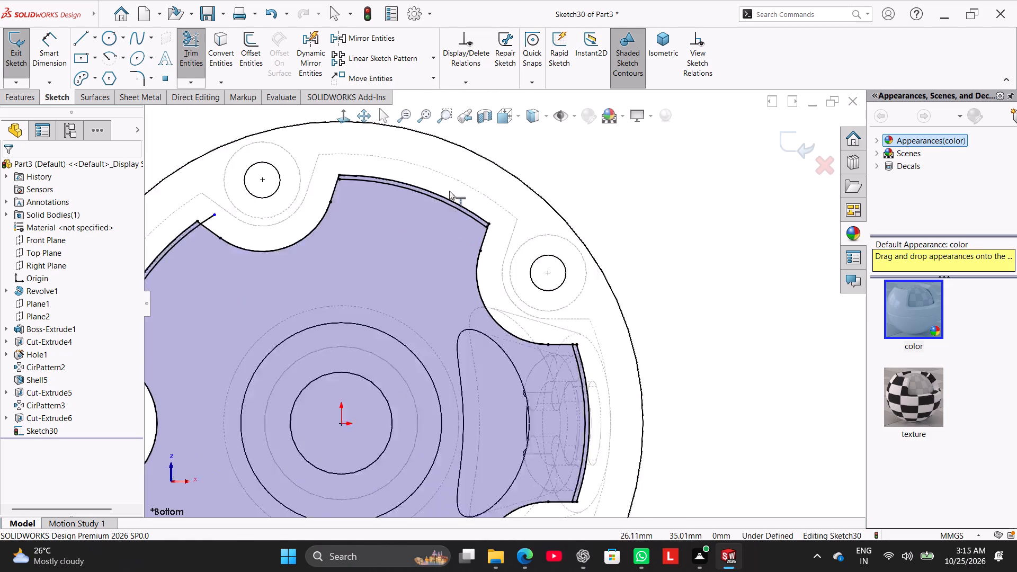
Extend both ends of the upper-right offset arc to the adjacent notch edges.
scroll(449, 191, "down", 5)
left_click(506, 243)
scroll(358, 235, "up", 2)
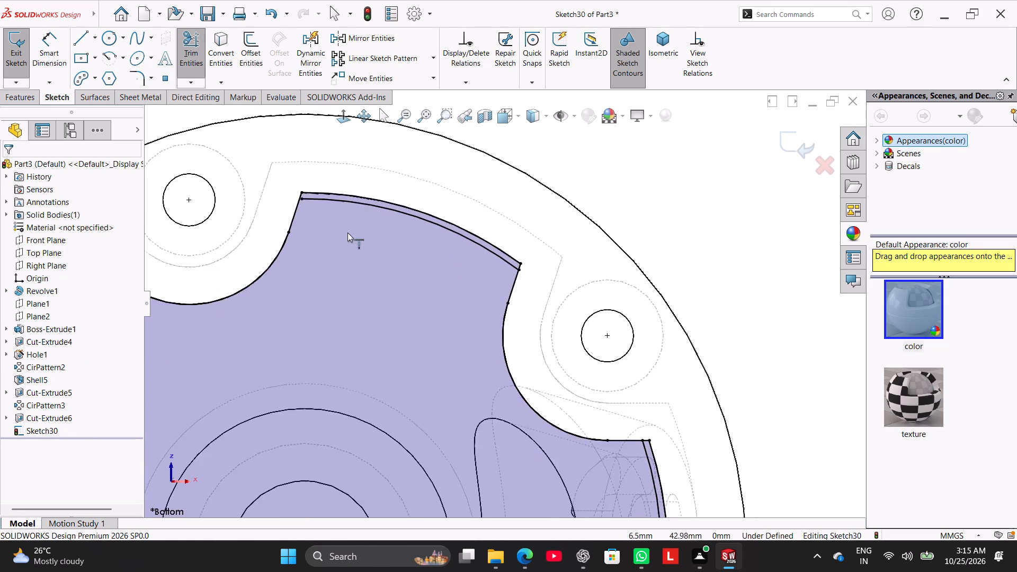
scroll(316, 228, "down", 4)
left_click(344, 189)
scroll(339, 234, "up", 7)
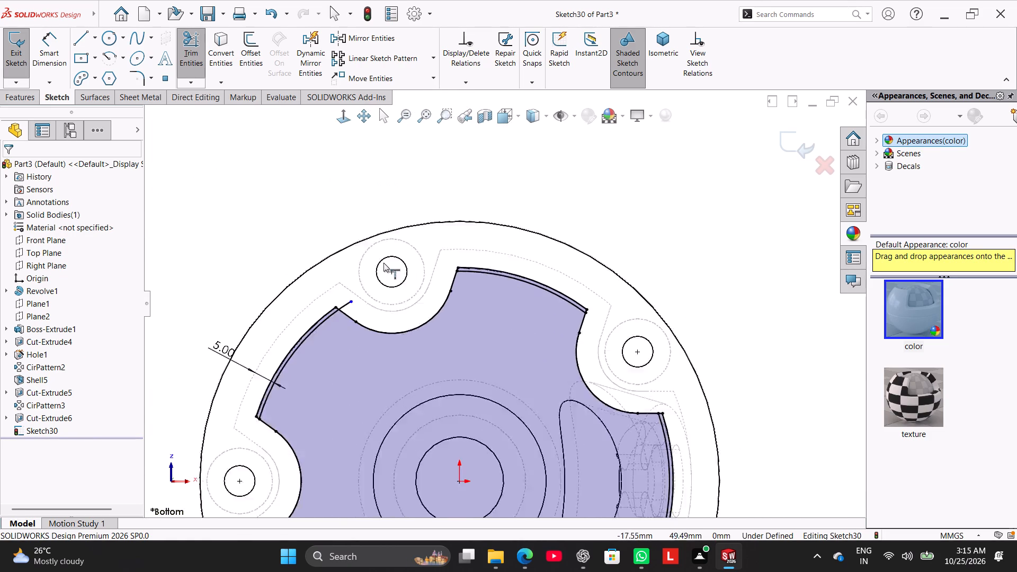
scroll(383, 263, "up", 1)
right_click(283, 217)
left_click(317, 250)
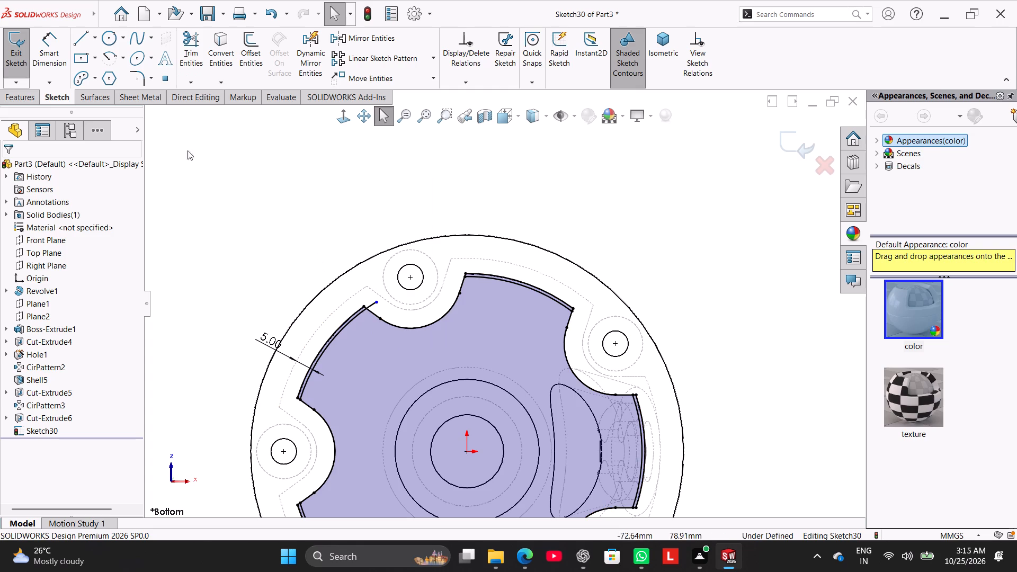
Trim the overhanging upper end of the upper-left offset arc, with trimmed entities not kept as construction geometry.
left_click(200, 39)
scroll(381, 311, "down", 3)
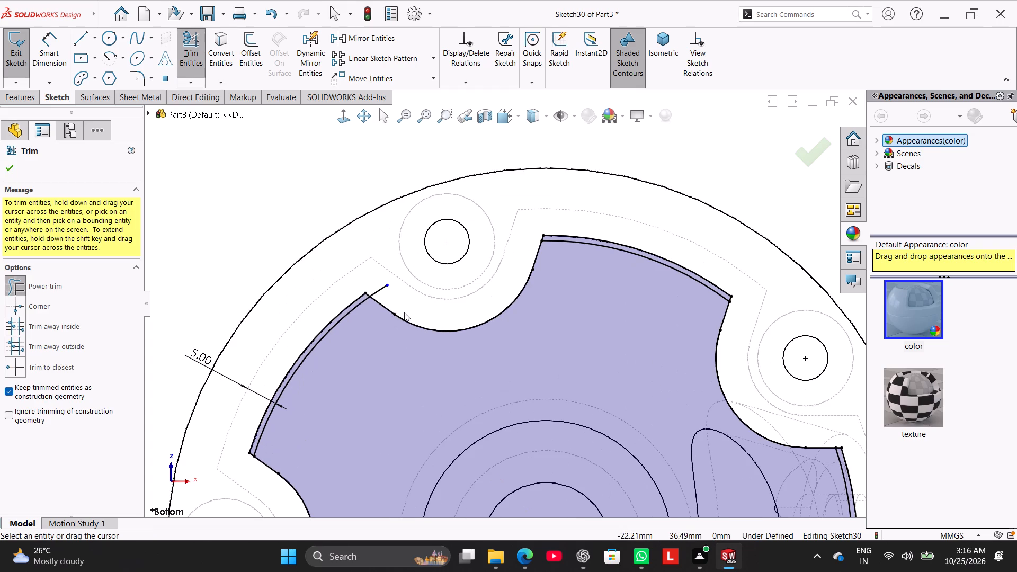
left_click_drag(404, 311, 376, 281)
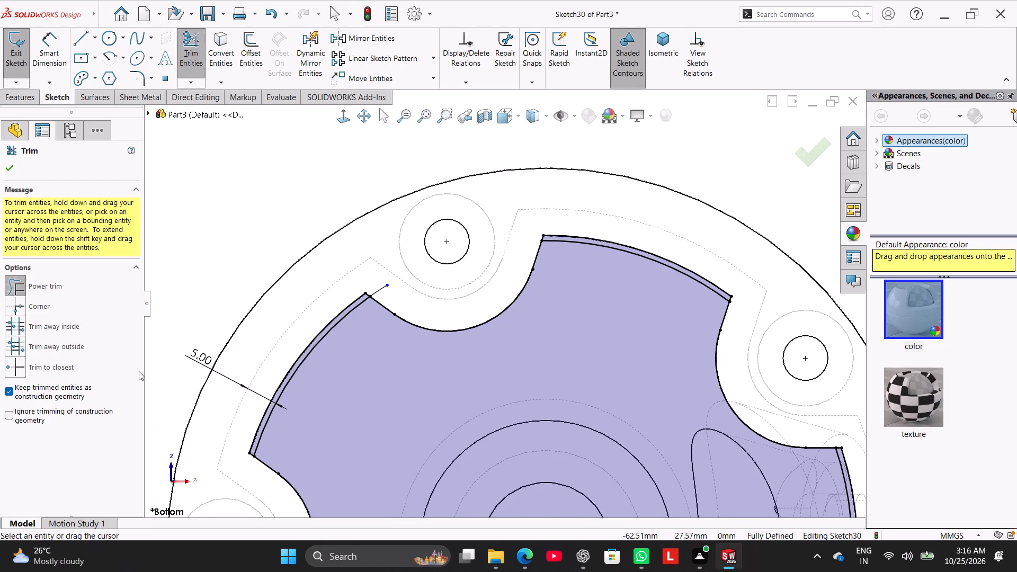
left_click(35, 396)
left_click_drag(393, 298, 359, 277)
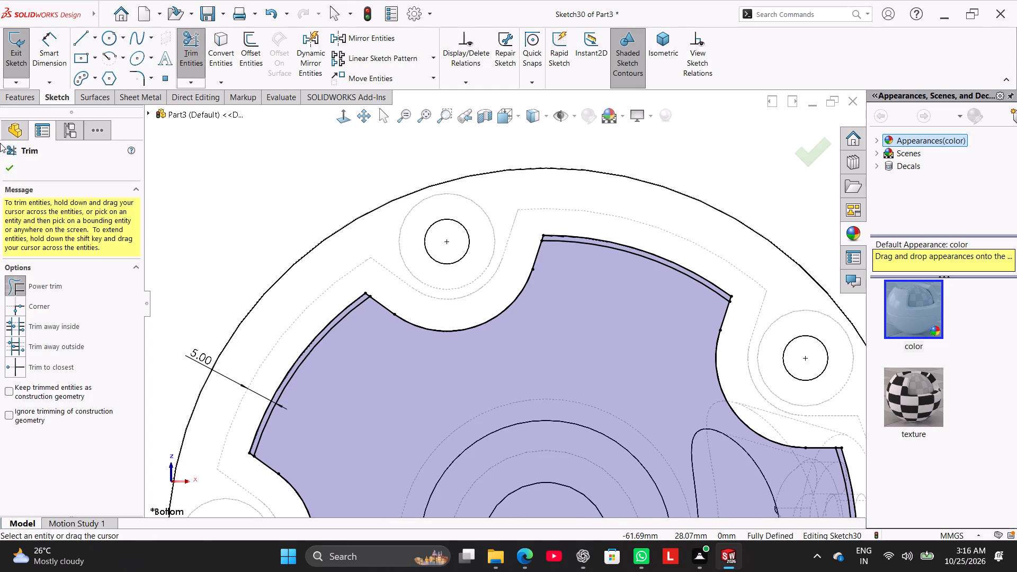
left_click(13, 168)
Power trim the upper-left outer arc and the short edge pieces at its ends, keeping trimmed entities as construction geometry.
left_click(187, 56)
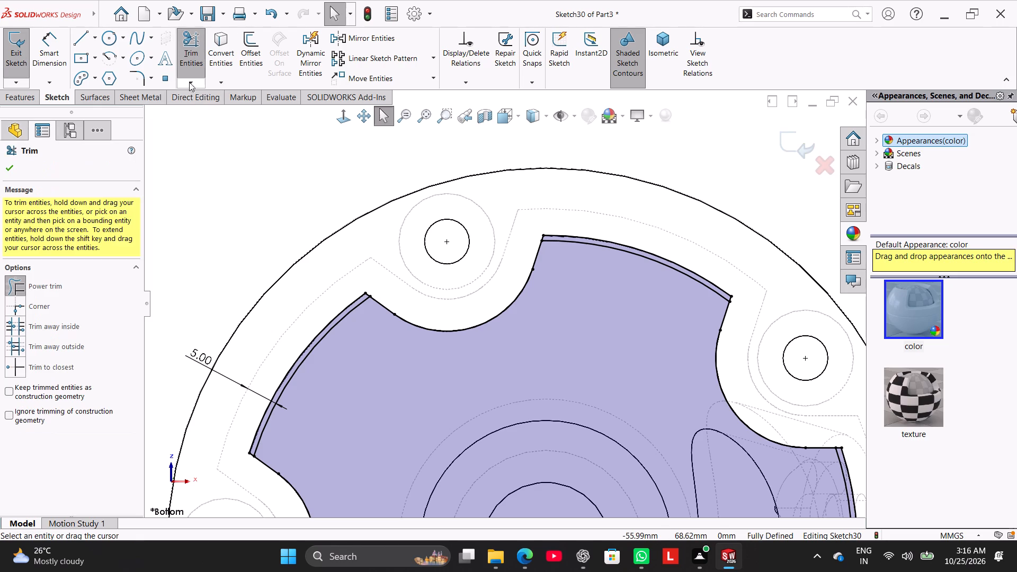
left_click(37, 392)
scroll(410, 312, "down", 6)
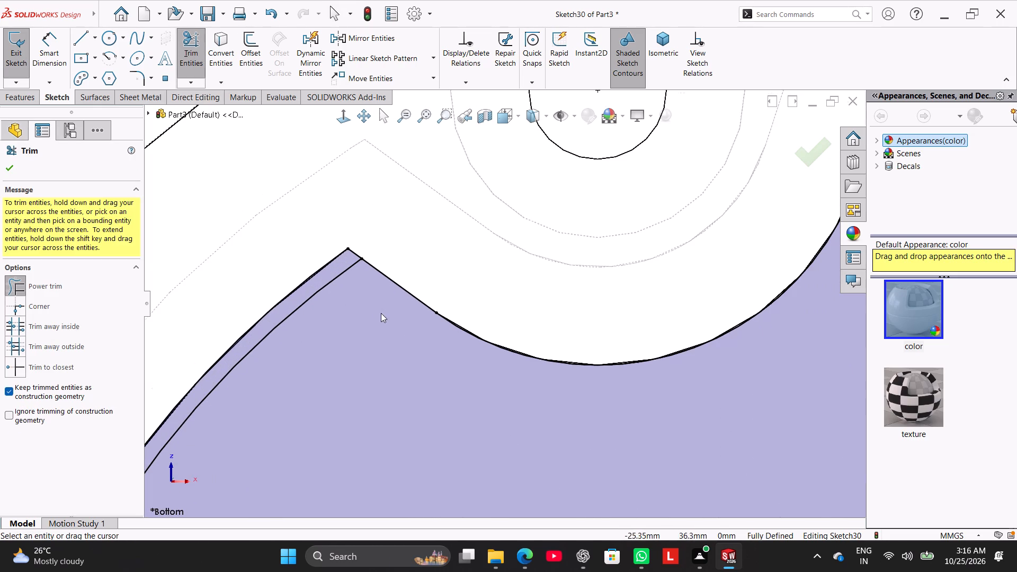
left_click_drag(367, 230, 296, 275)
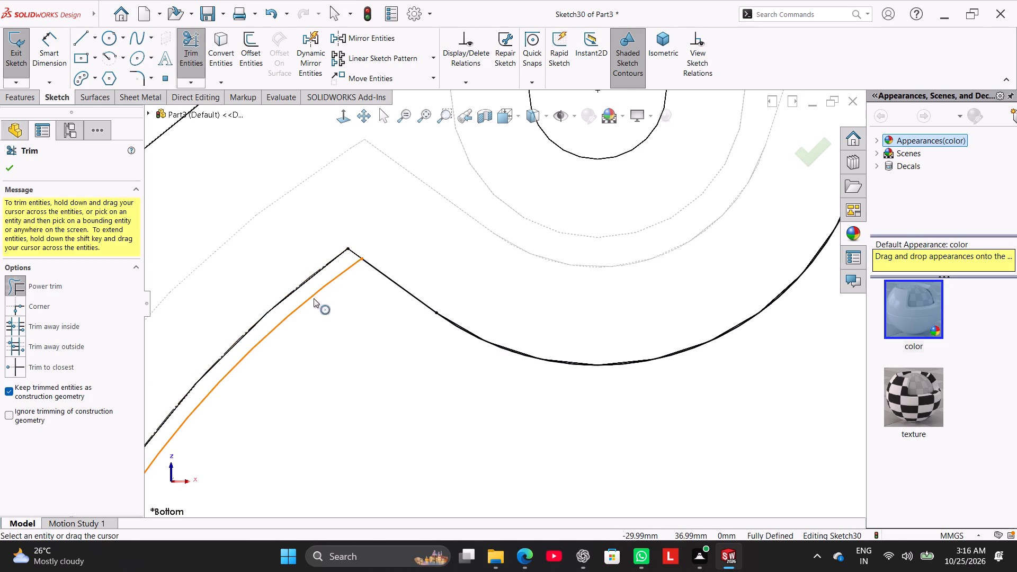
scroll(314, 299, "up", 4)
scroll(404, 458, "up", 3)
scroll(402, 472, "down", 6)
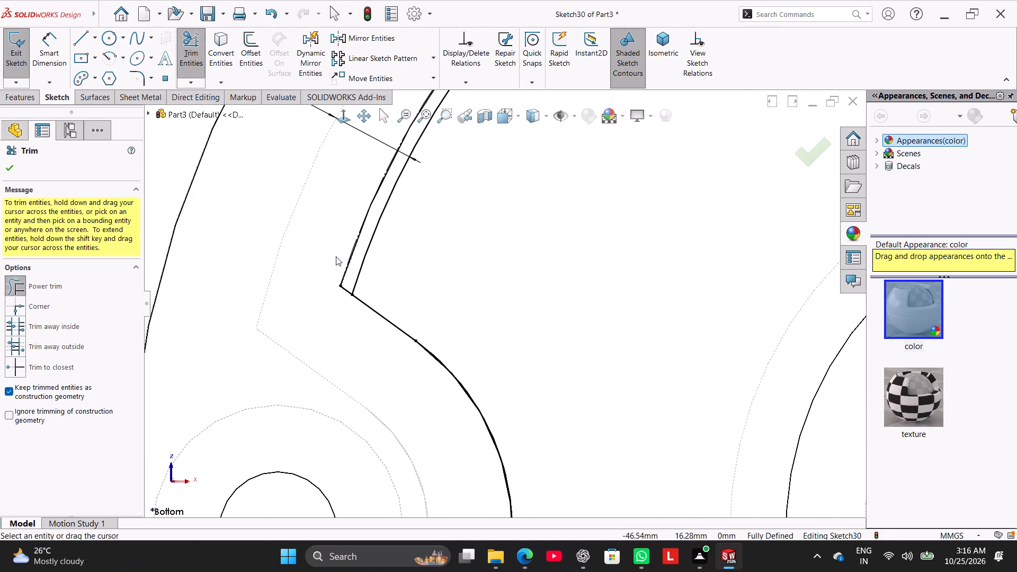
left_click_drag(343, 306, 350, 269)
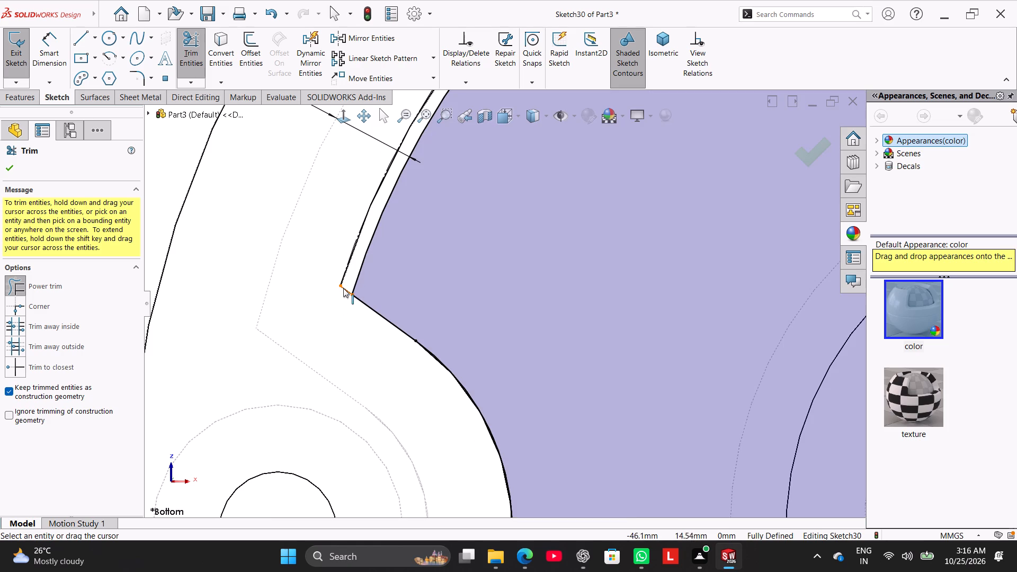
left_click_drag(352, 263, 351, 229)
scroll(551, 292, "up", 7)
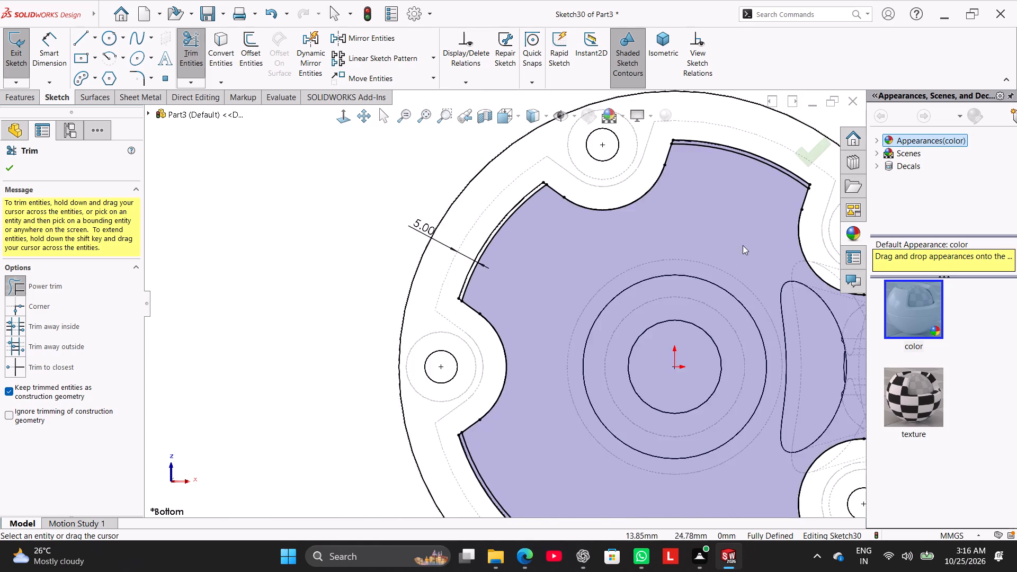
Trim the upper-right outer arc and its short end pieces outside the offset arc into construction geometry.
scroll(743, 245, "up", 2)
scroll(698, 189, "down", 7)
left_click_drag(708, 355, 663, 319)
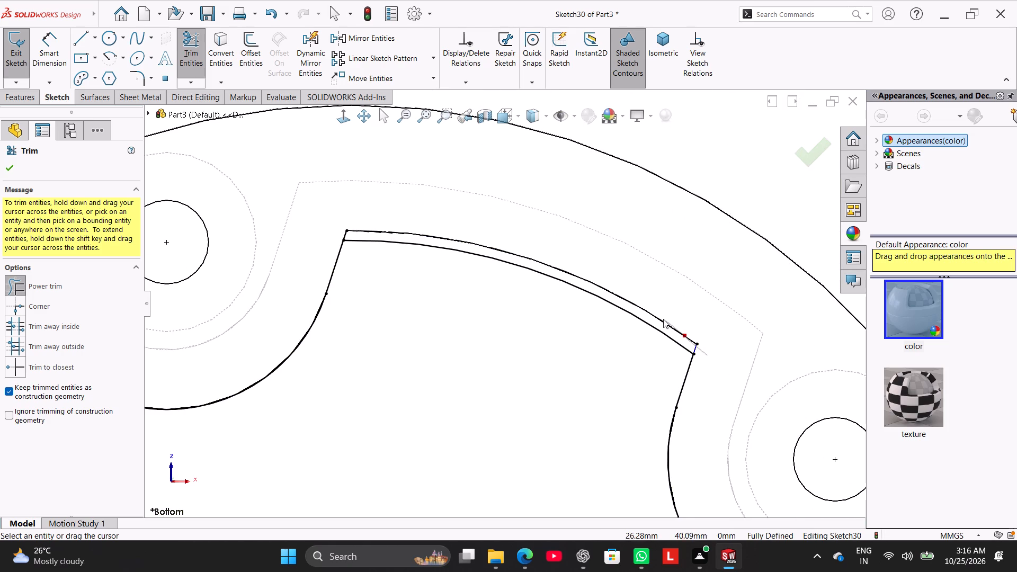
left_click_drag(663, 319, 337, 236)
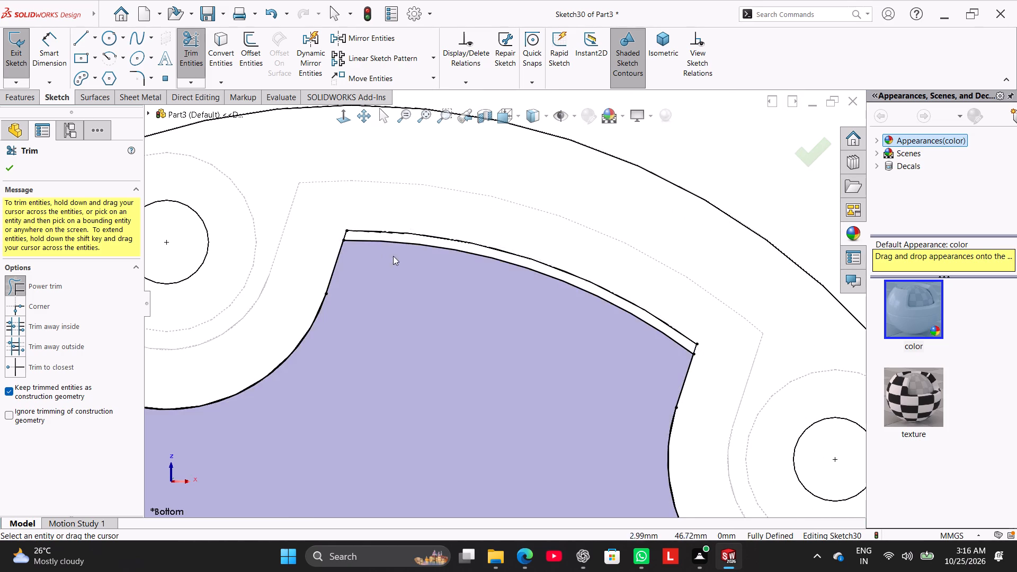
Set the model's display style to shaded with edges.
scroll(609, 361, "up", 6)
scroll(661, 471, "down", 3)
scroll(591, 430, "up", 3)
scroll(576, 383, "down", 4)
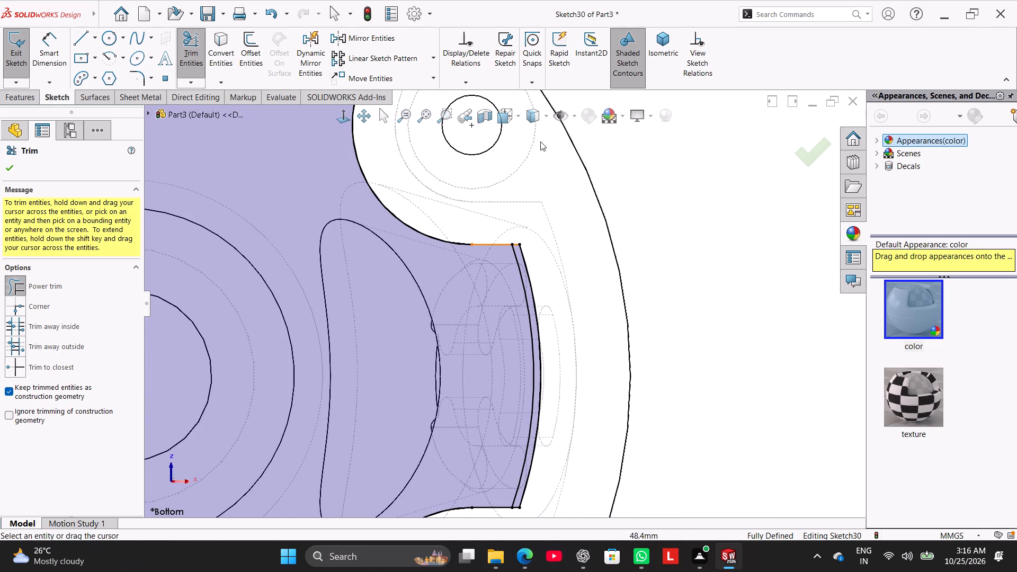
left_click(546, 117)
left_click(539, 145)
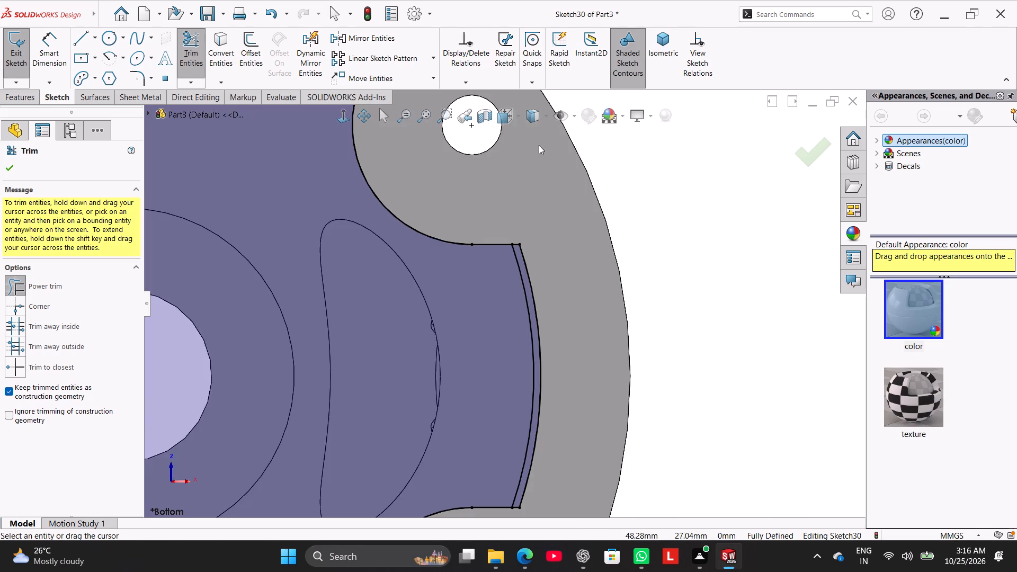
Trim the outer arc beside the slotted side boss and its short end pieces into construction geometry.
scroll(546, 354, "up", 2)
scroll(542, 293, "down", 4)
left_click_drag(461, 200, 475, 238)
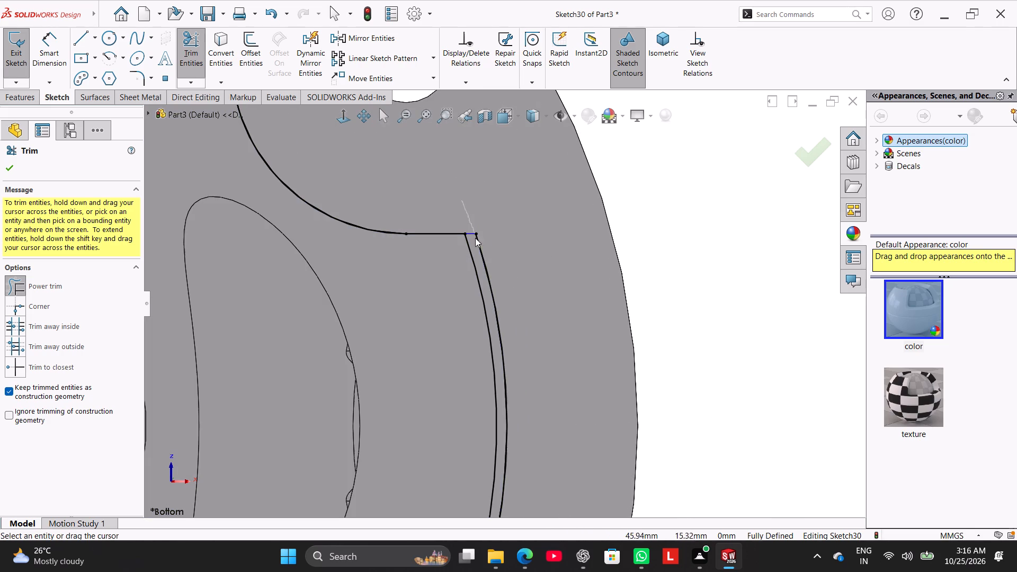
left_click_drag(475, 238, 489, 280)
scroll(556, 419, "up", 5)
scroll(497, 464, "down", 4)
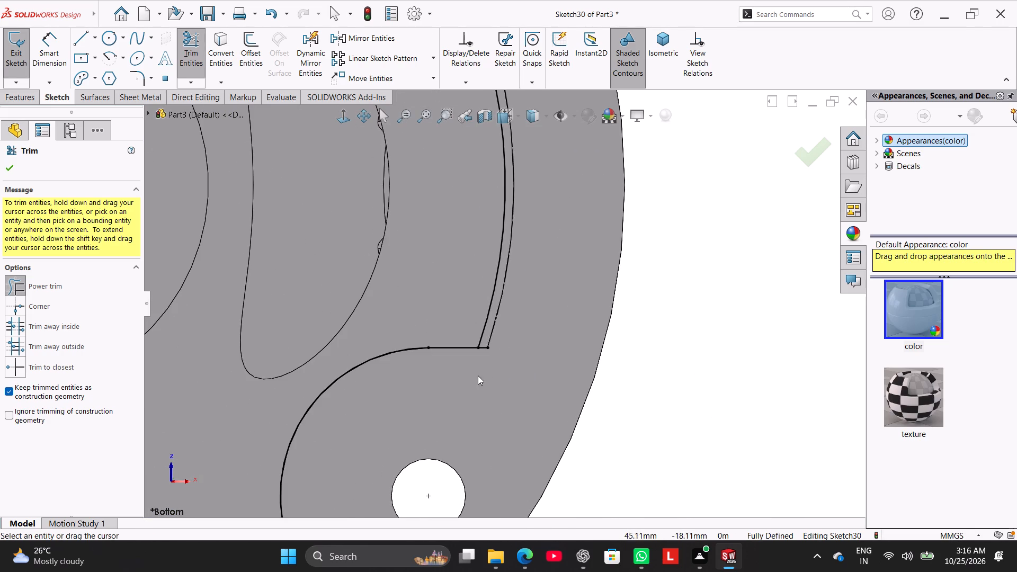
left_click_drag(478, 374, 485, 337)
Trim the lower-right outer arc and the short edge pieces at both its ends into construction geometry.
scroll(444, 466, "up", 6)
scroll(438, 442, "down", 7)
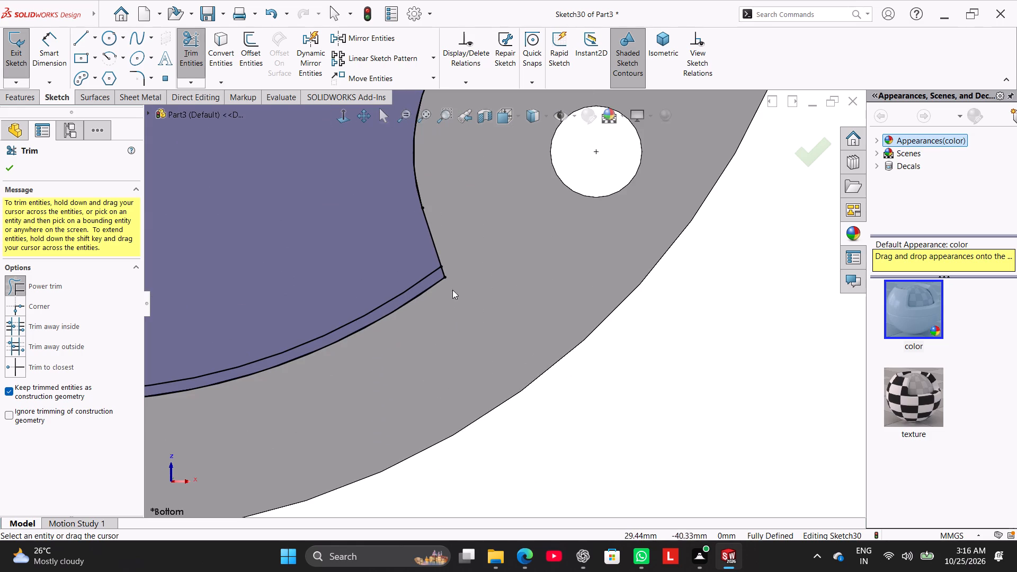
left_click_drag(454, 267, 441, 299)
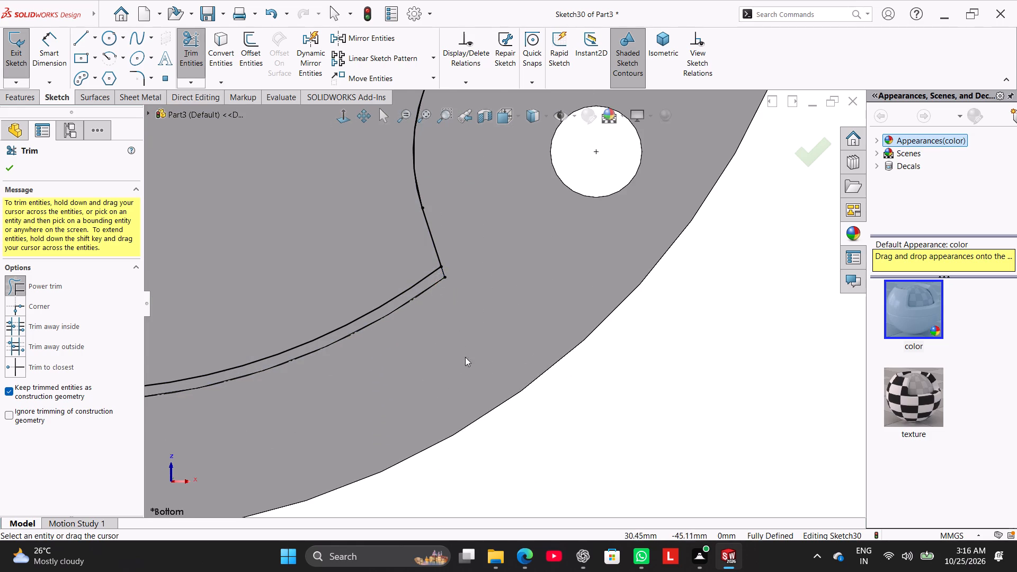
scroll(454, 360, "up", 2)
scroll(316, 374, "up", 2)
scroll(360, 330, "down", 3)
left_click_drag(229, 360, 257, 358)
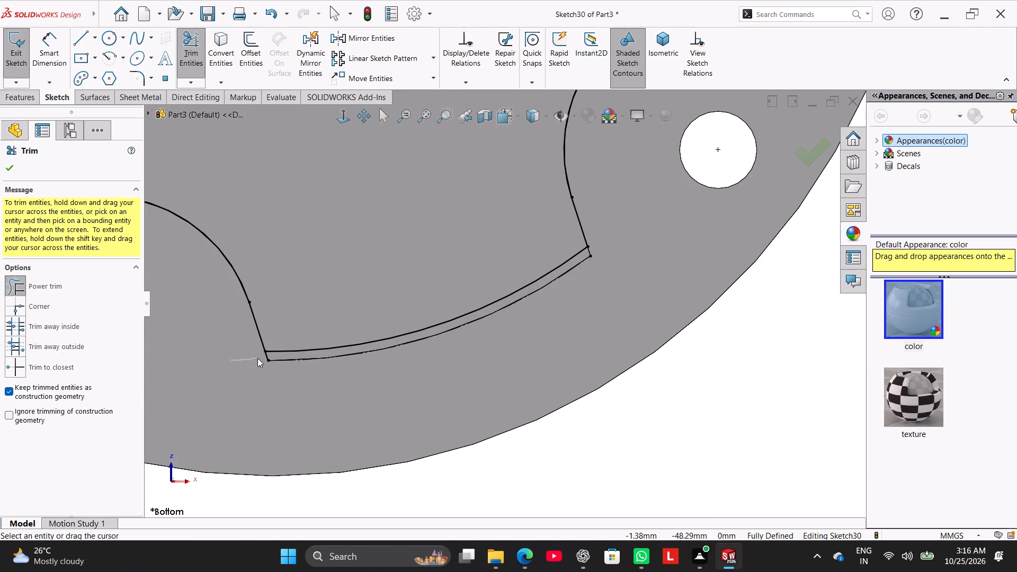
left_click_drag(257, 358, 272, 356)
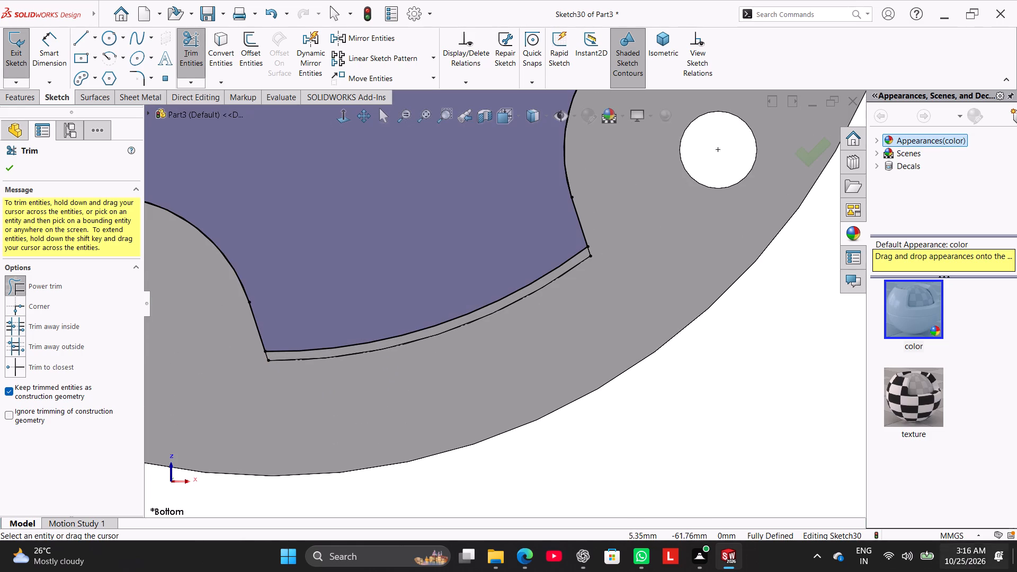
Trim the lower-left outer arc and its short end pieces into construction geometry, completing the trimming.
scroll(369, 258, "up", 6)
scroll(332, 240, "down", 7)
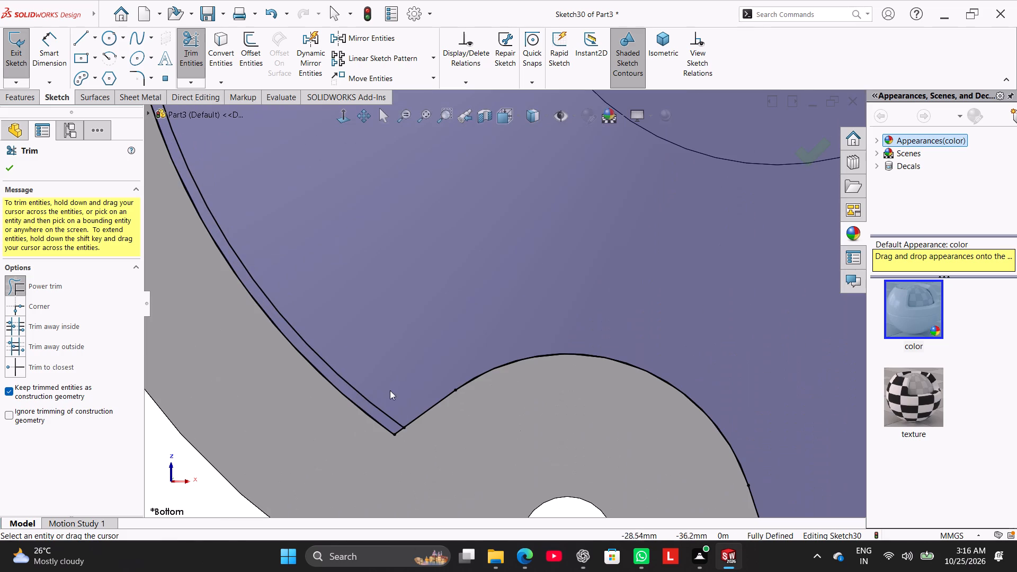
left_click_drag(414, 437, 380, 423)
scroll(275, 262, "up", 4)
scroll(286, 194, "down", 4)
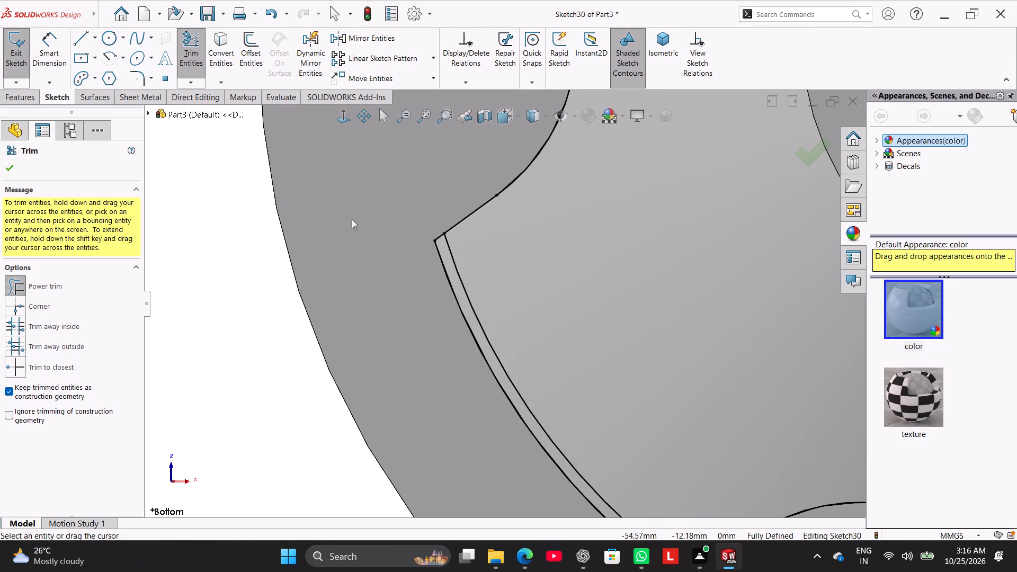
left_click_drag(429, 221, 434, 258)
scroll(419, 274, "up", 4)
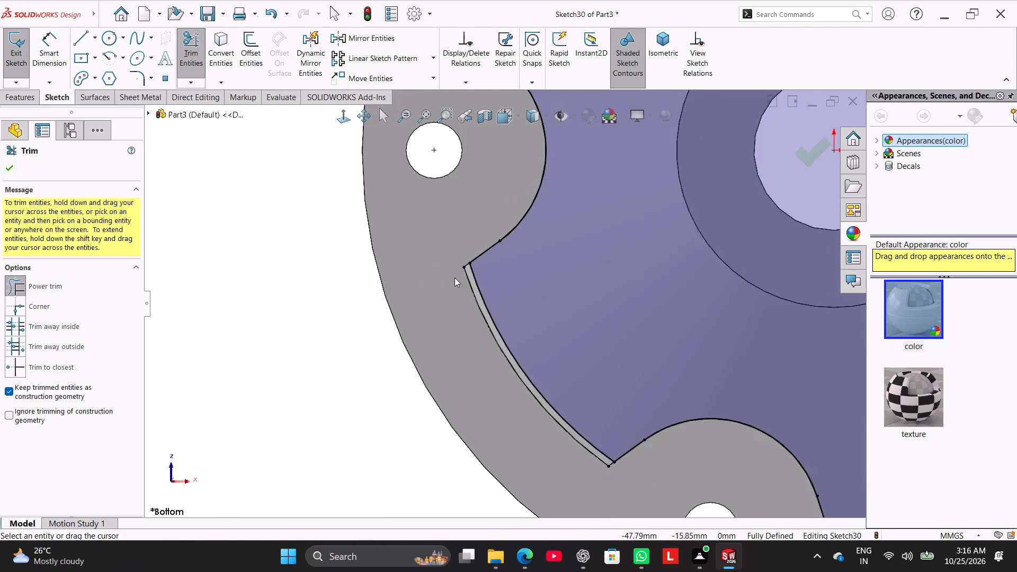
scroll(454, 278, "up", 6)
left_click(8, 170)
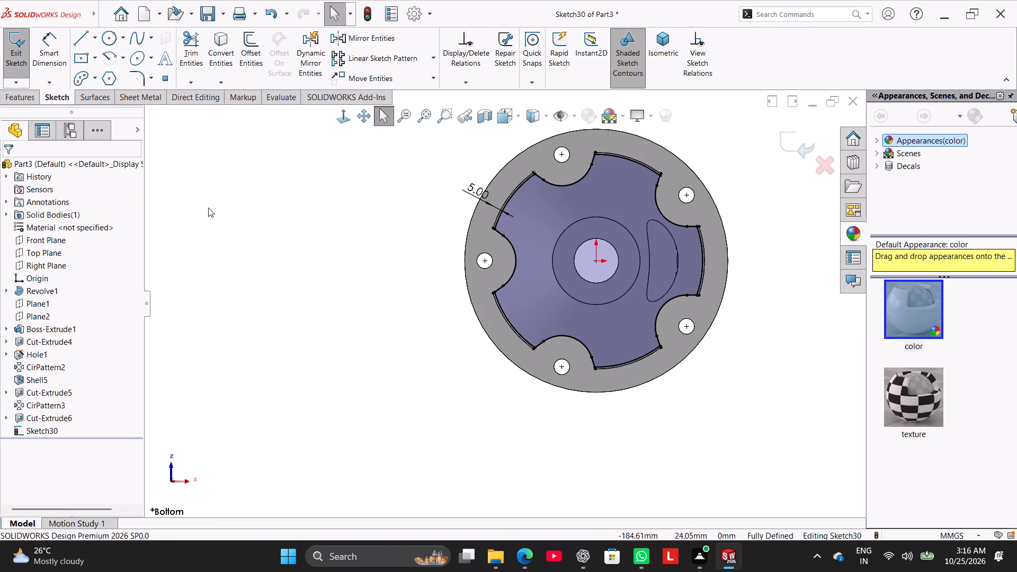
Examine the trimmed base profile against the flange, notches and inner cavity from several angles.
left_click(257, 215)
left_click(26, 99)
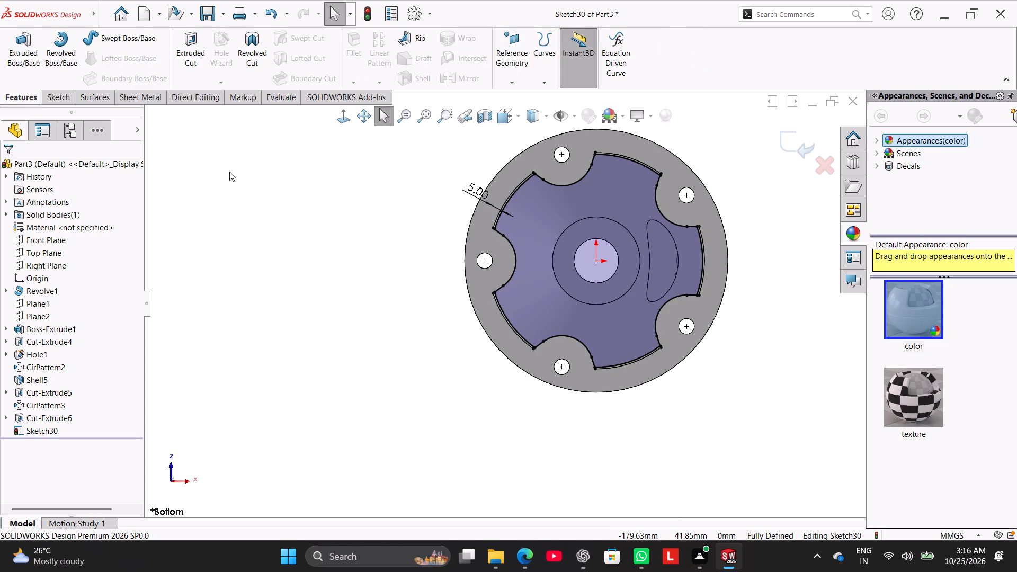
middle_click_drag(406, 241, 373, 326)
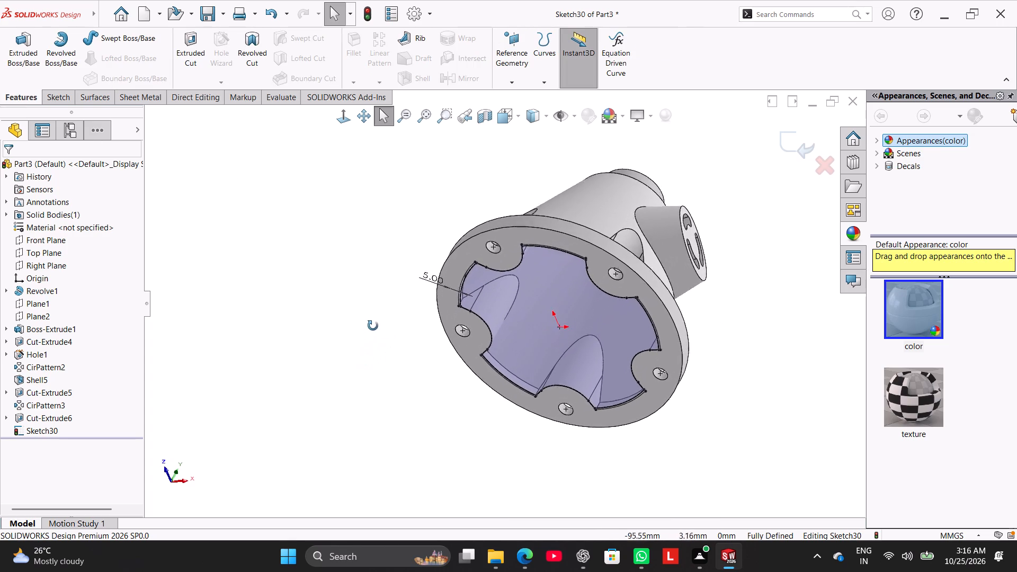
middle_click_drag(373, 326, 396, 248)
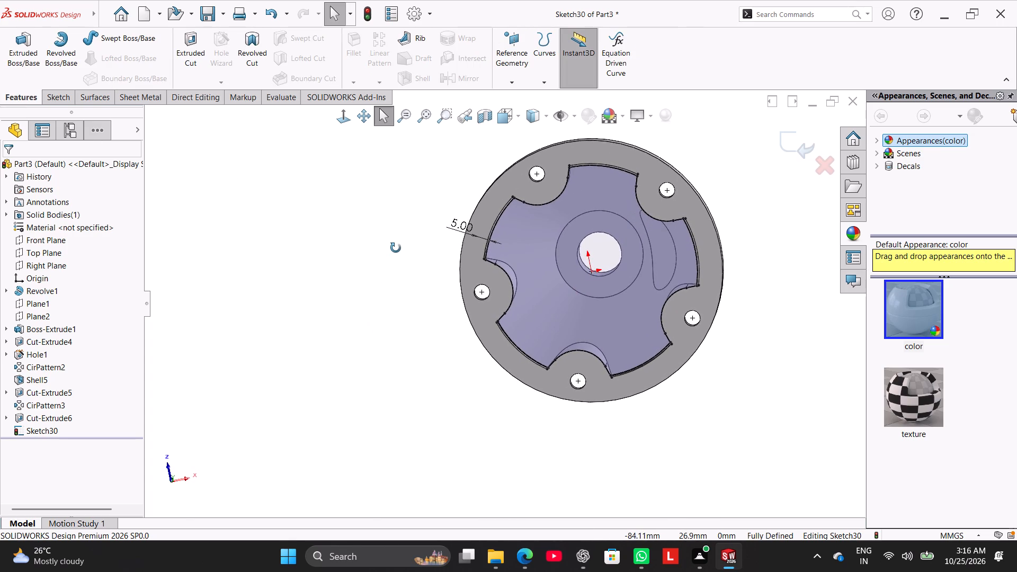
middle_click_drag(396, 248, 344, 239)
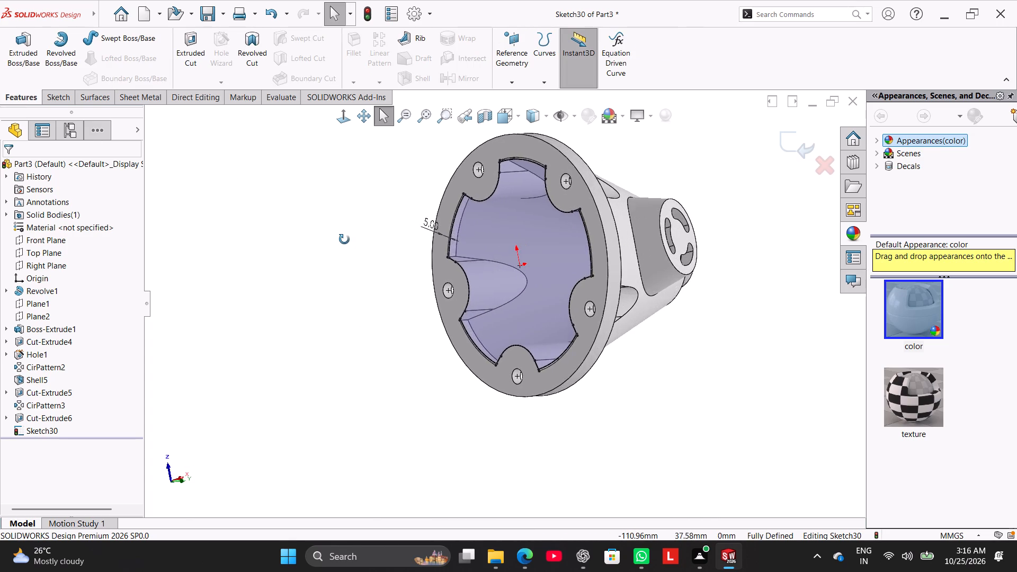
middle_click_drag(344, 239, 391, 269)
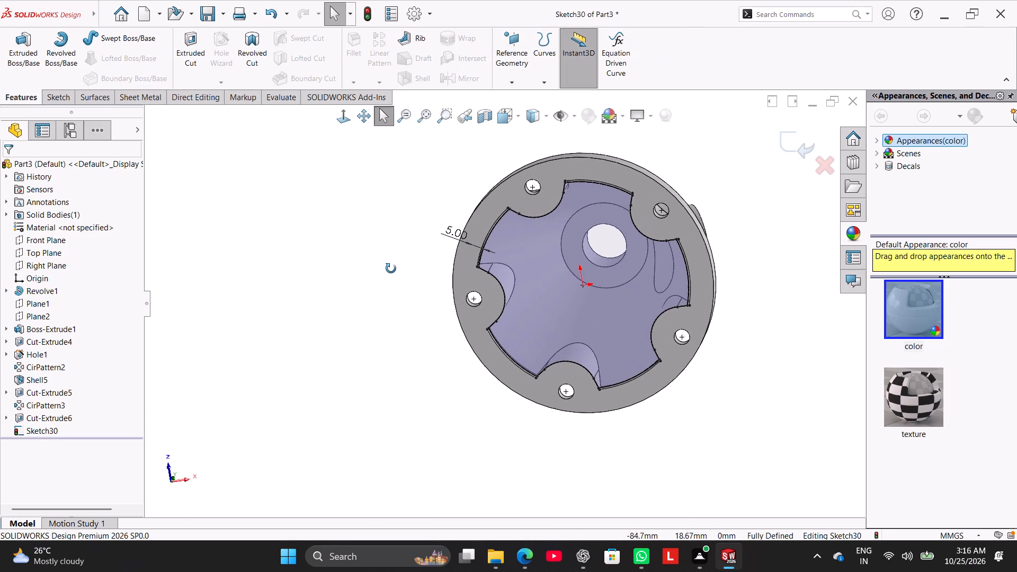
middle_click_drag(391, 269, 391, 269)
scroll(435, 261, "down", 5)
scroll(642, 259, "up", 2)
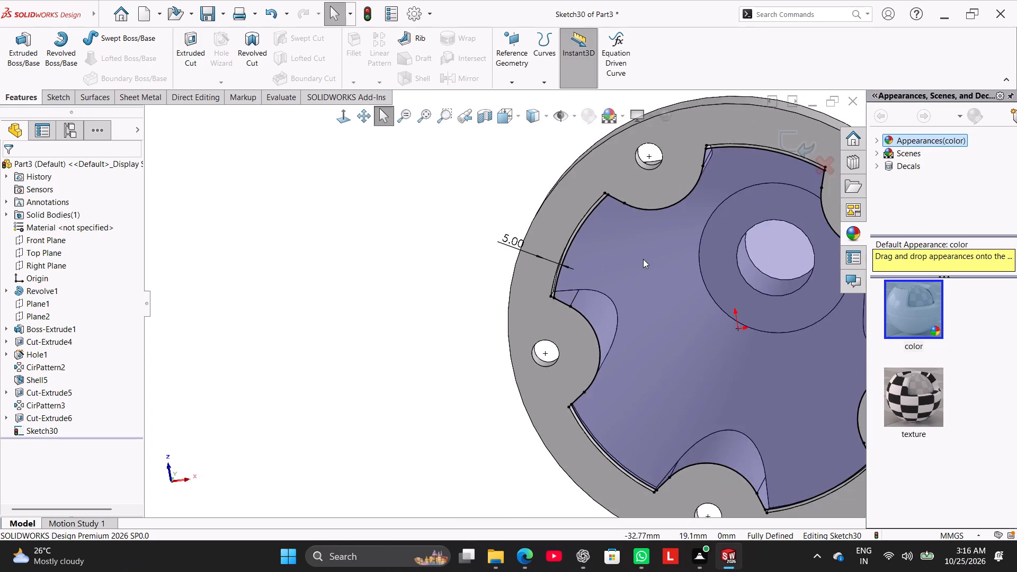
scroll(646, 261, "down", 2)
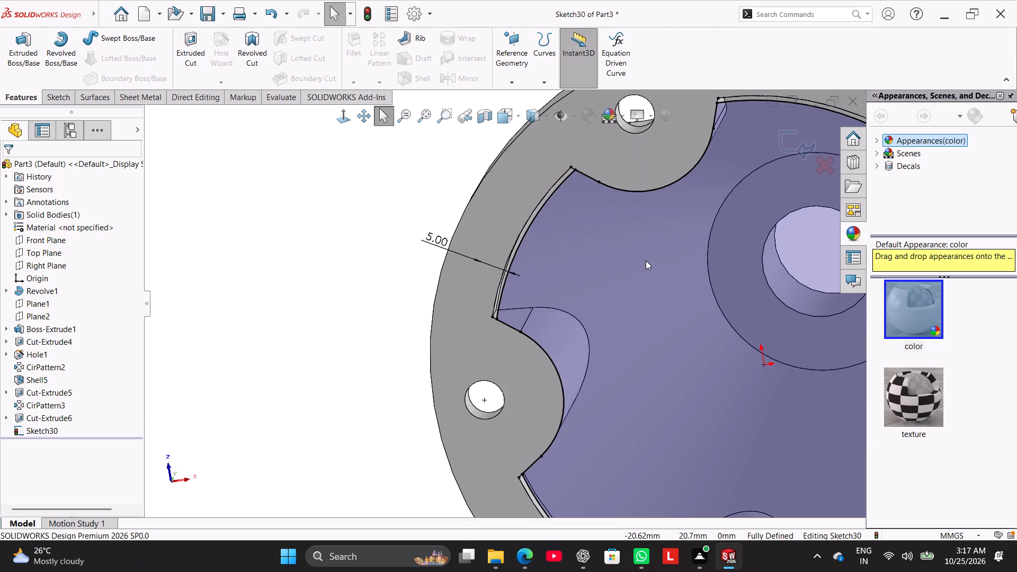
scroll(646, 261, "up", 2)
scroll(646, 261, "down", 2)
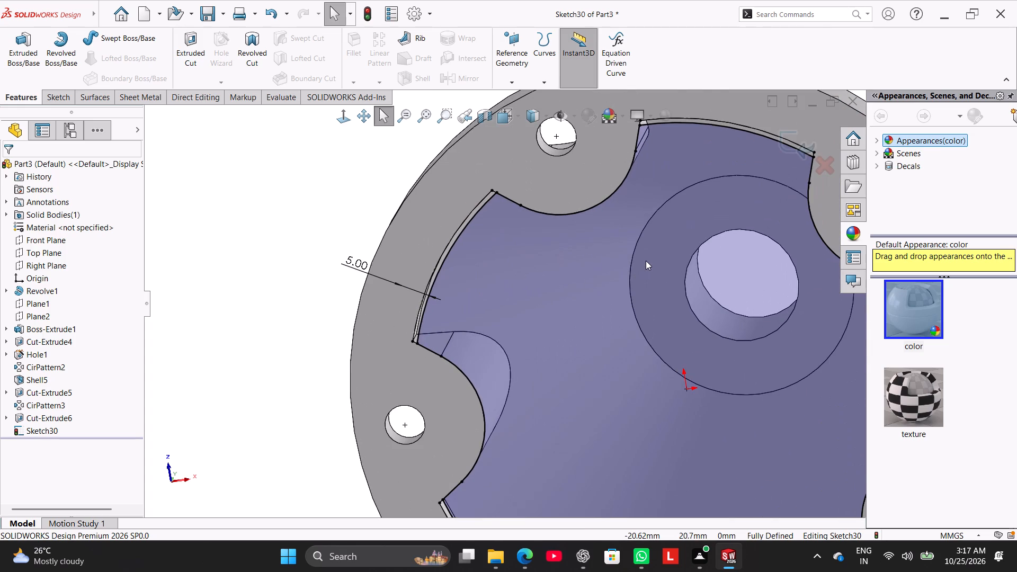
Examine the trimmed base profile's edges against the flange opening and inner cavity from several angles and from straight below.
scroll(646, 261, "up", 3)
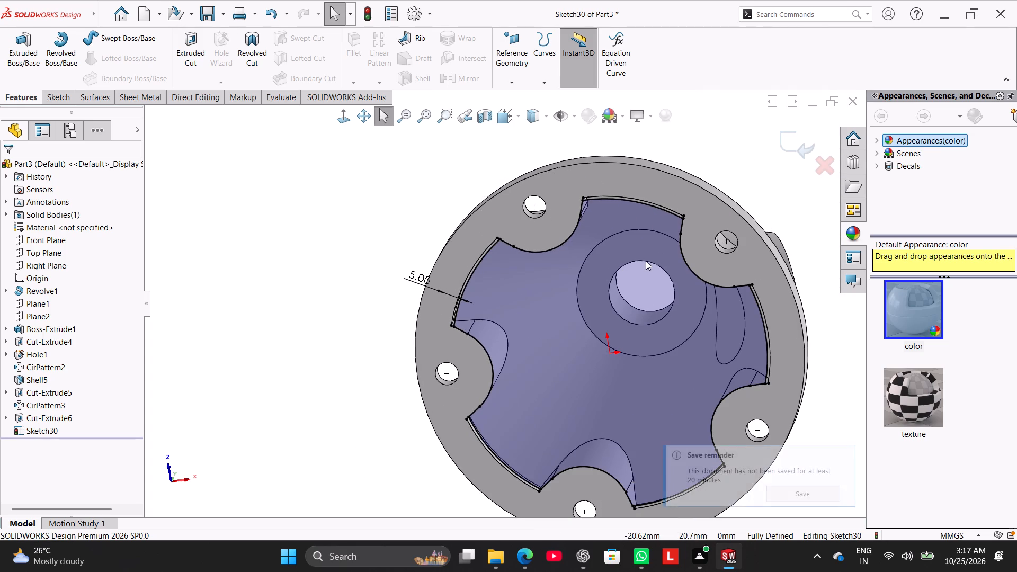
scroll(646, 261, "up", 1)
middle_click_drag(390, 347, 399, 386)
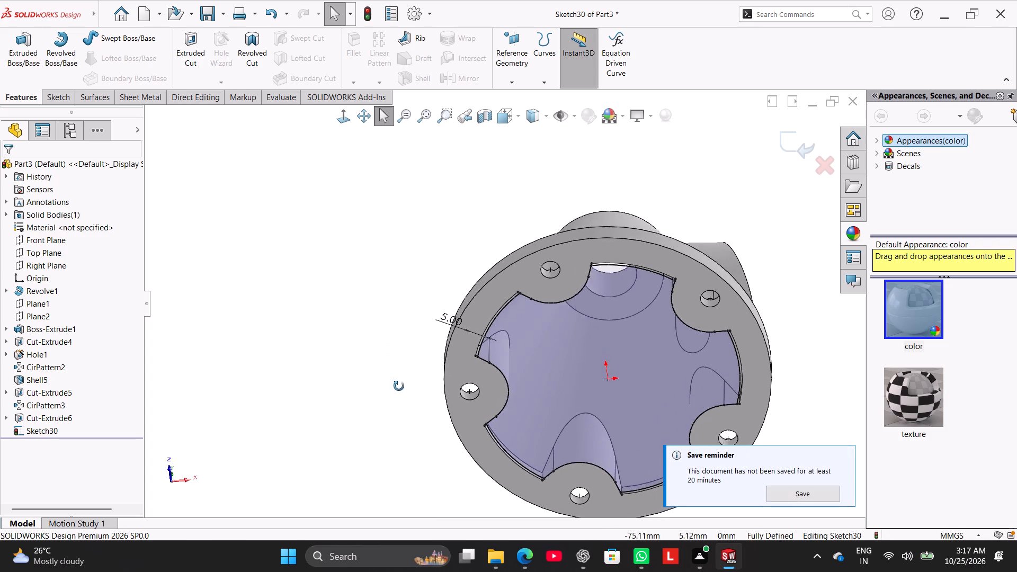
middle_click_drag(399, 386, 447, 419)
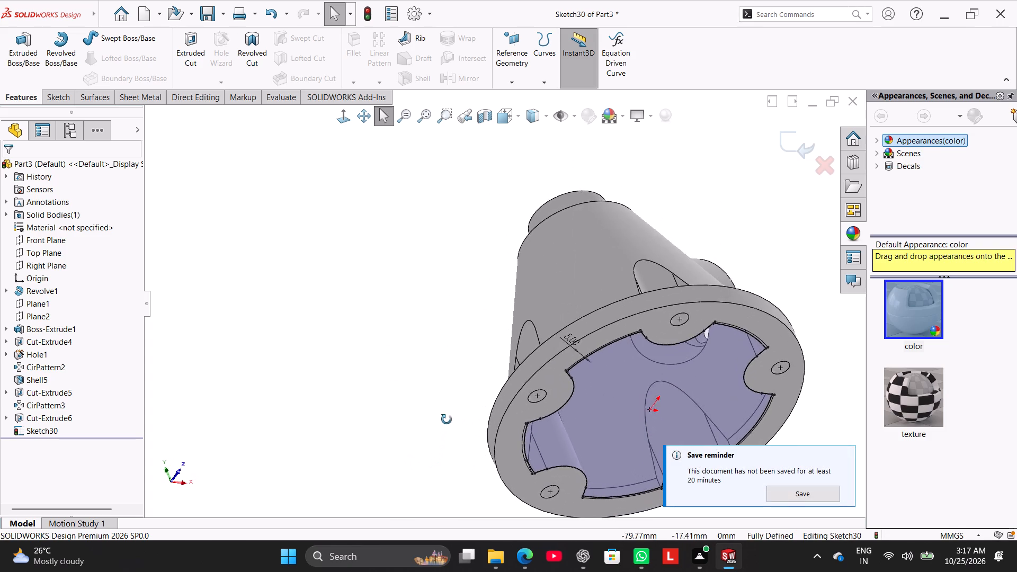
middle_click_drag(447, 419, 447, 418)
scroll(513, 423, "down", 10)
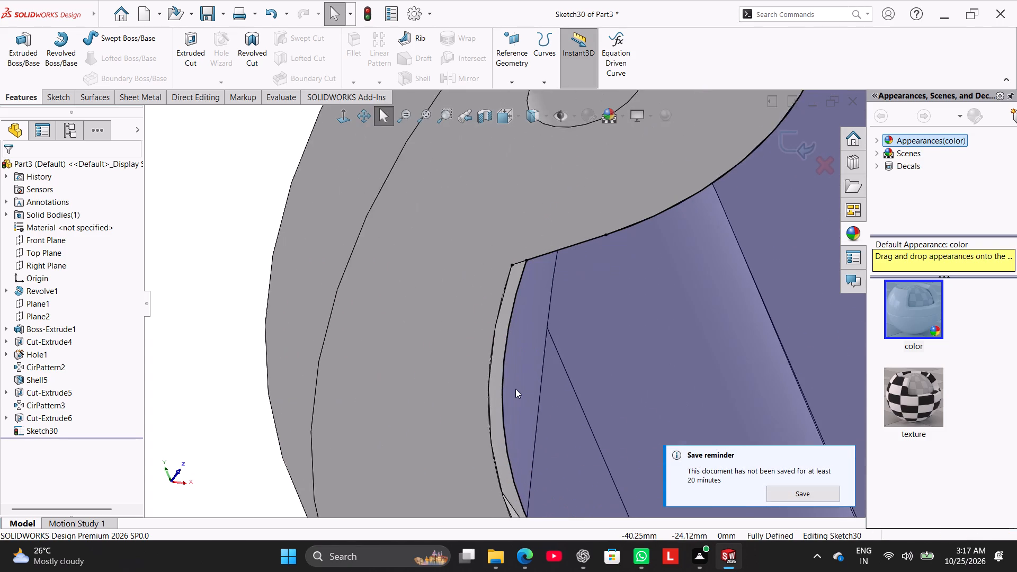
scroll(515, 389, "down", 2)
middle_click_drag(430, 367, 308, 341)
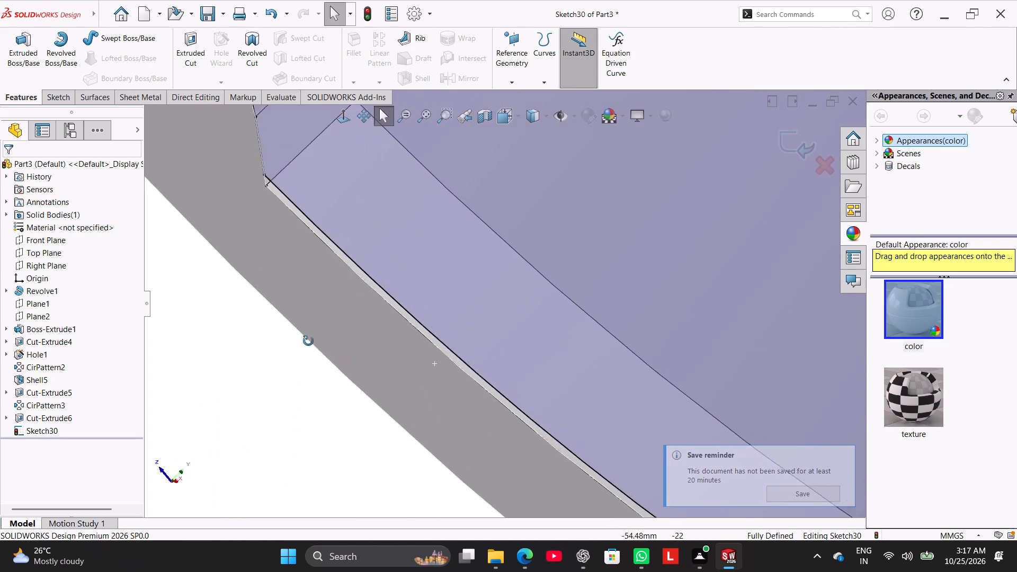
middle_click_drag(308, 341, 373, 387)
scroll(374, 387, "up", 4)
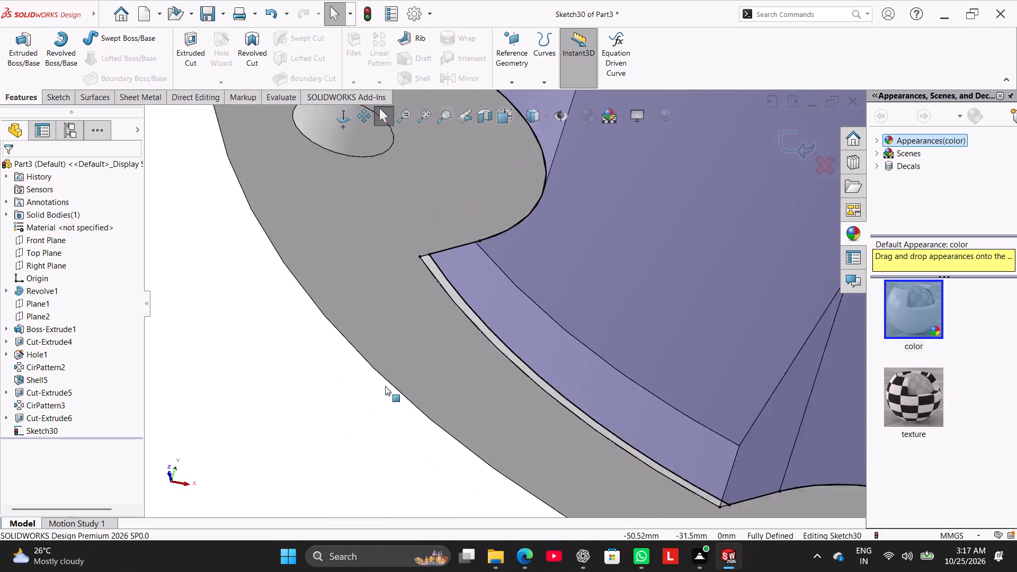
scroll(385, 386, "up", 7)
middle_click_drag(380, 371, 384, 419)
scroll(723, 368, "down", 5)
scroll(756, 366, "up", 3)
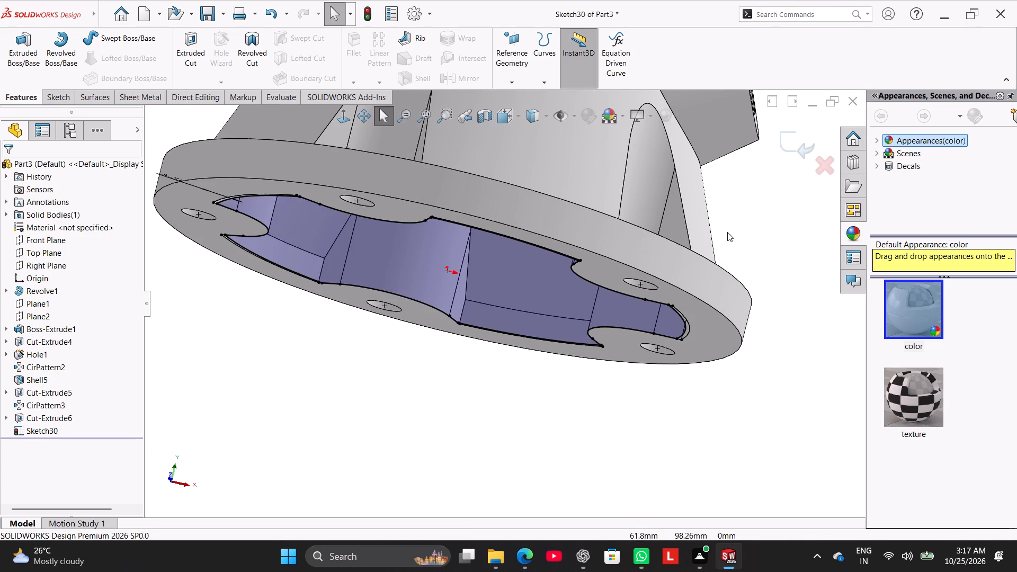
left_click(346, 122)
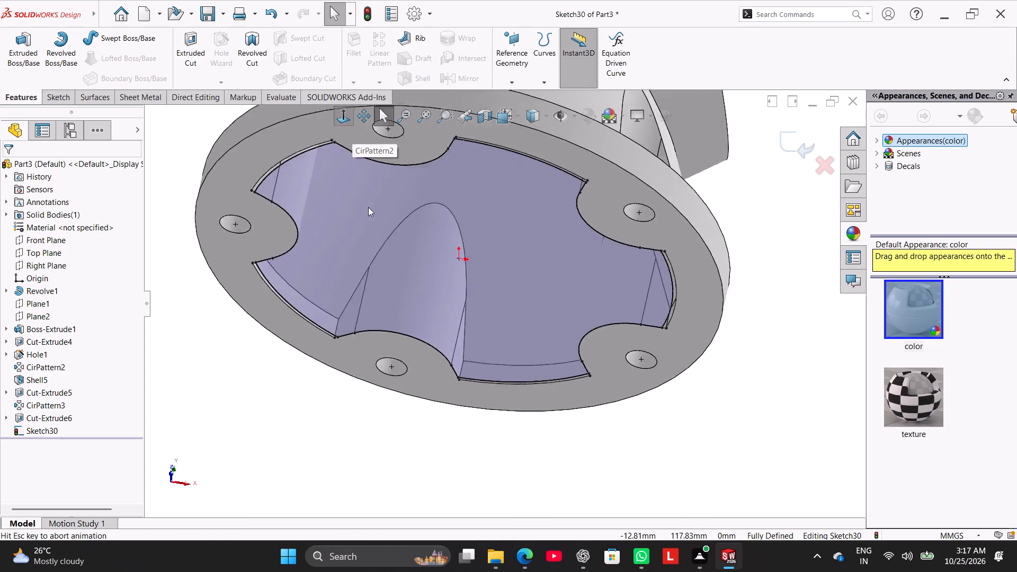
left_click(267, 339)
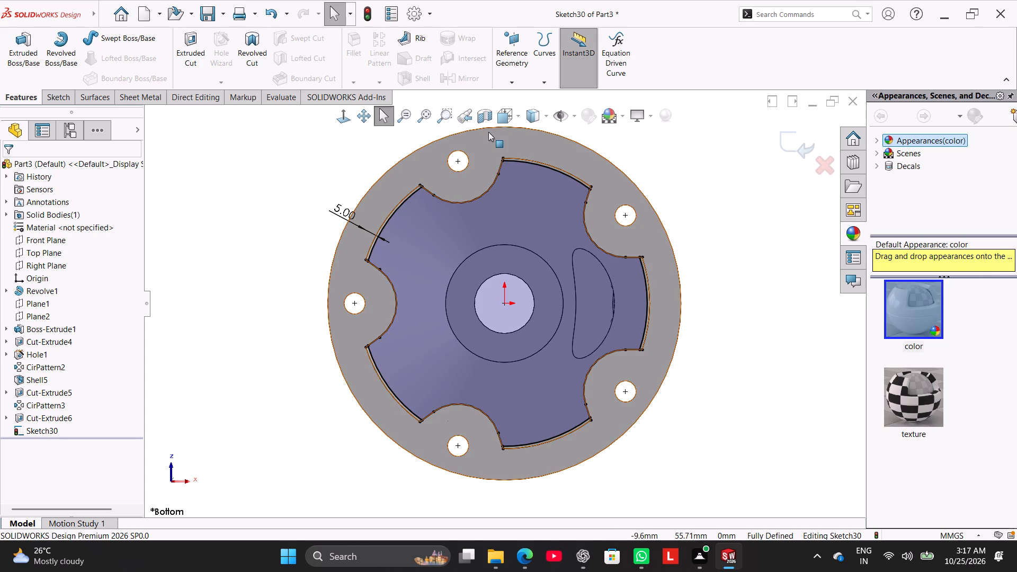
Examine the base profile against the internal walls and notches with hidden lines visible, finishing in a view normal to the sketch.
left_click(546, 121)
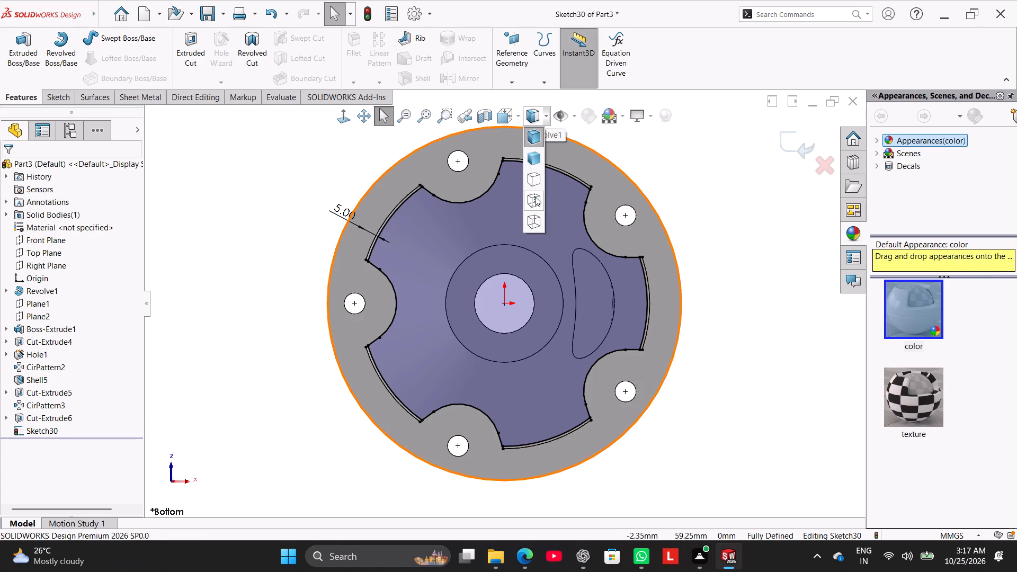
left_click(533, 203)
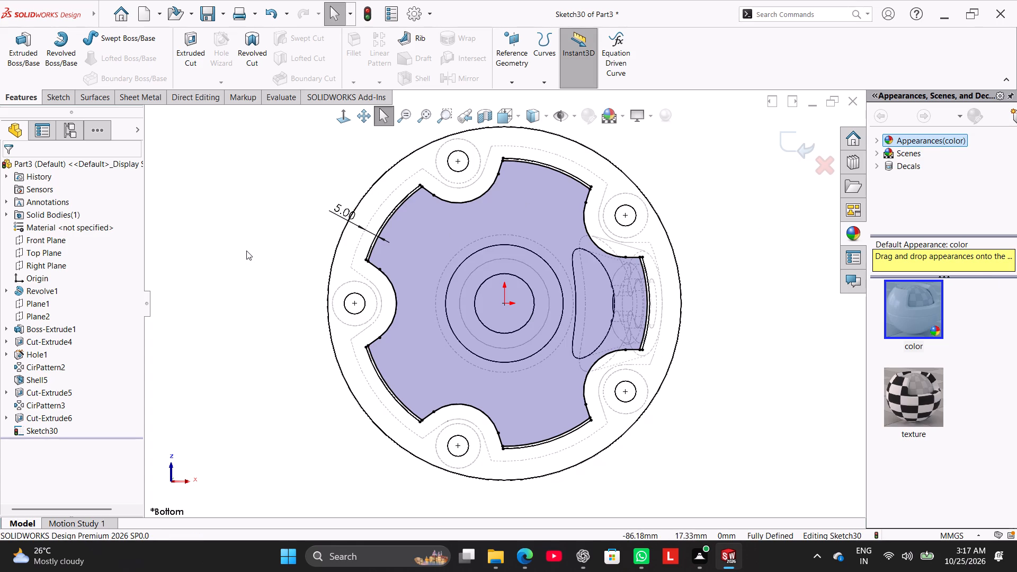
right_click(252, 206)
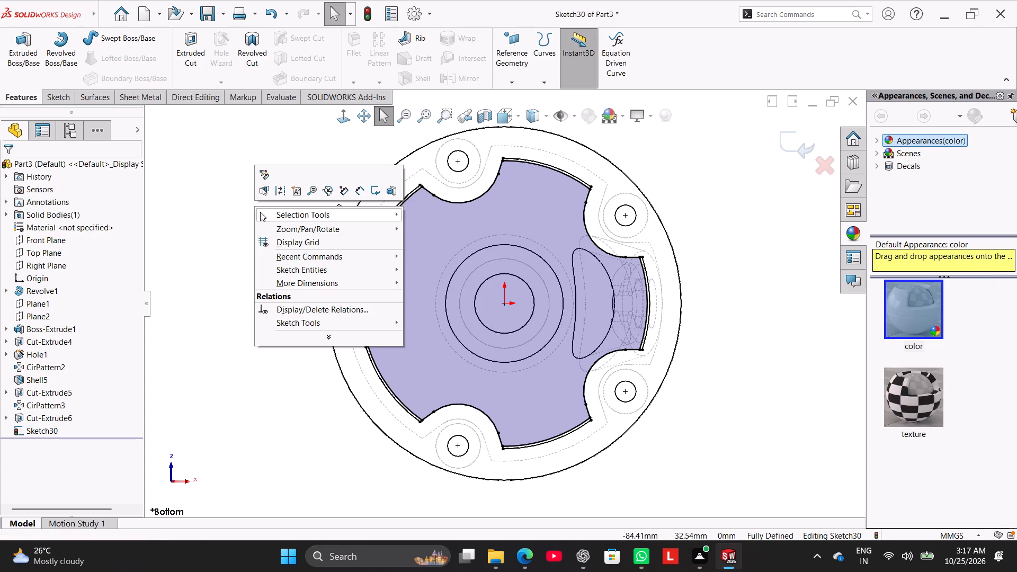
left_click(226, 249)
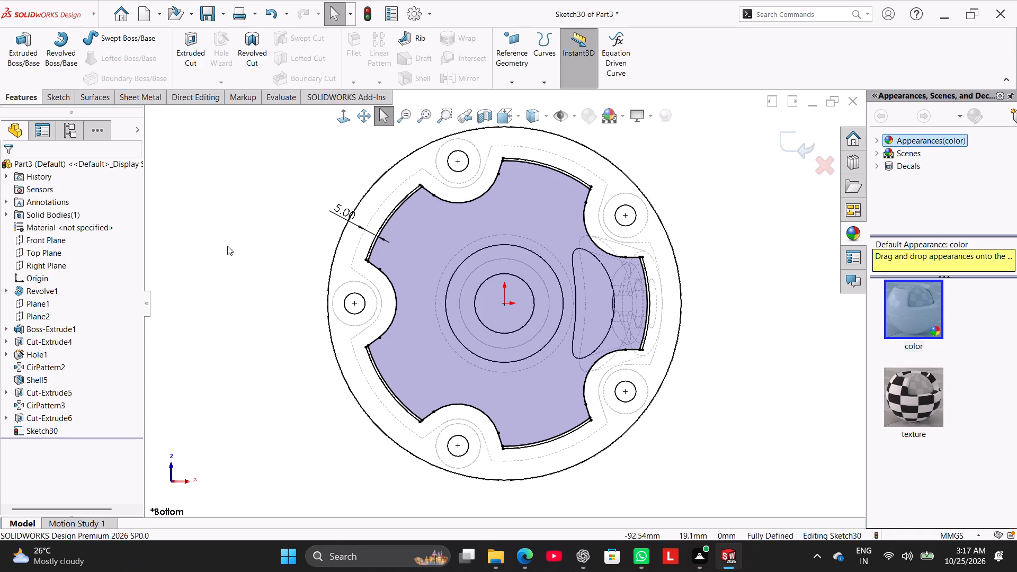
scroll(388, 236, "down", 6)
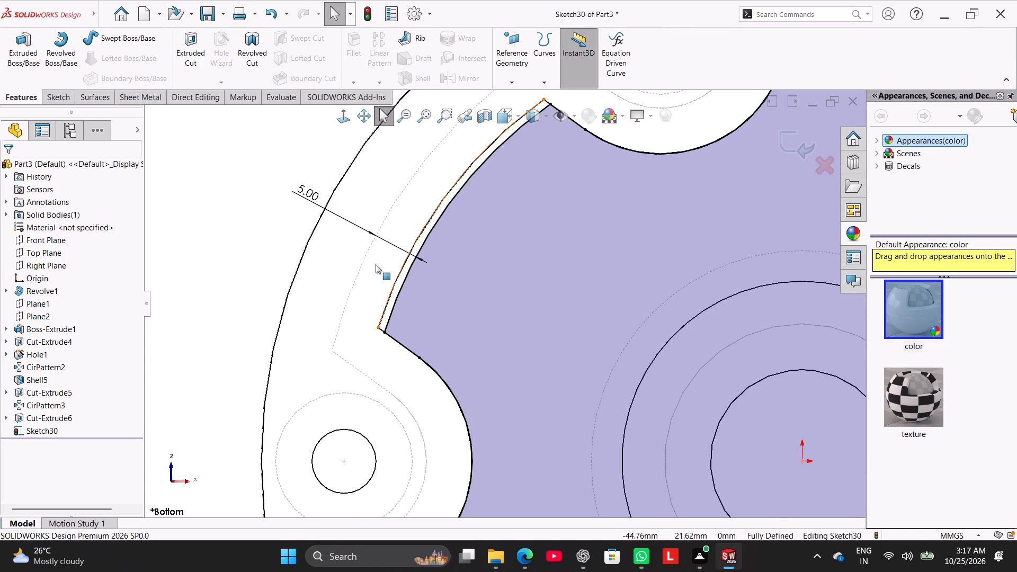
scroll(236, 262, "up", 5)
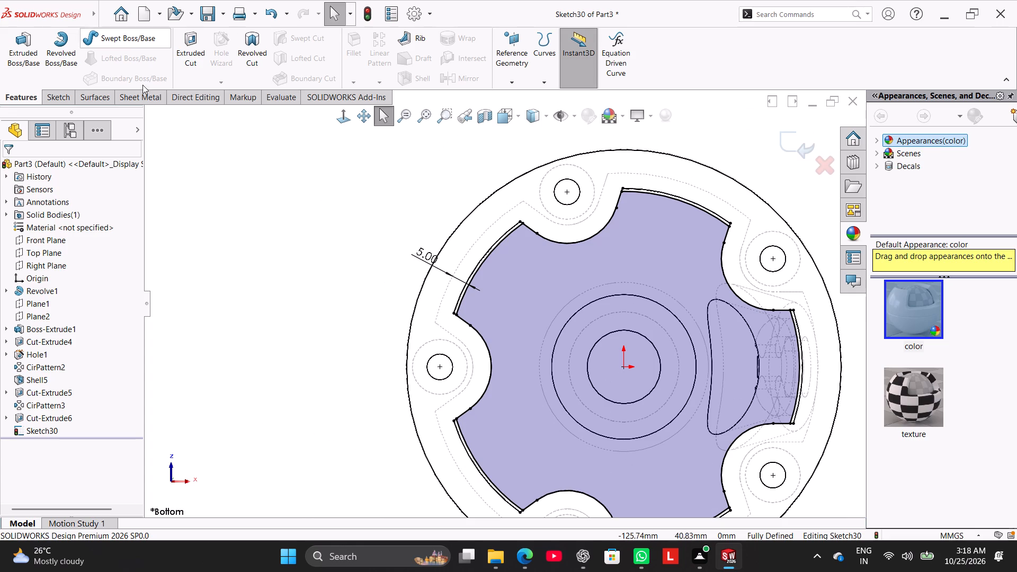
scroll(266, 336, "up", 3)
middle_click_drag(299, 381, 297, 407)
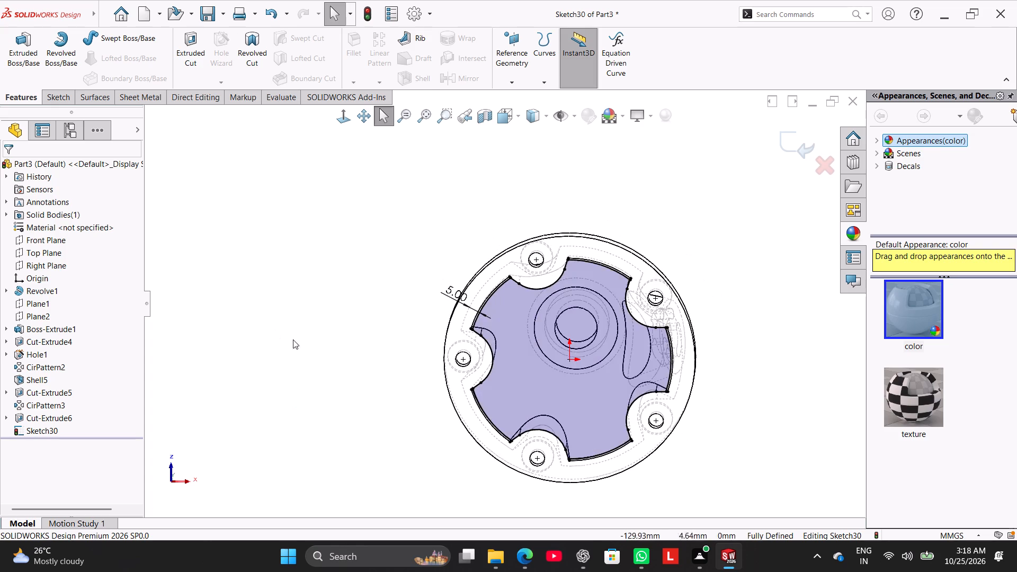
middle_click_drag(297, 300, 362, 446)
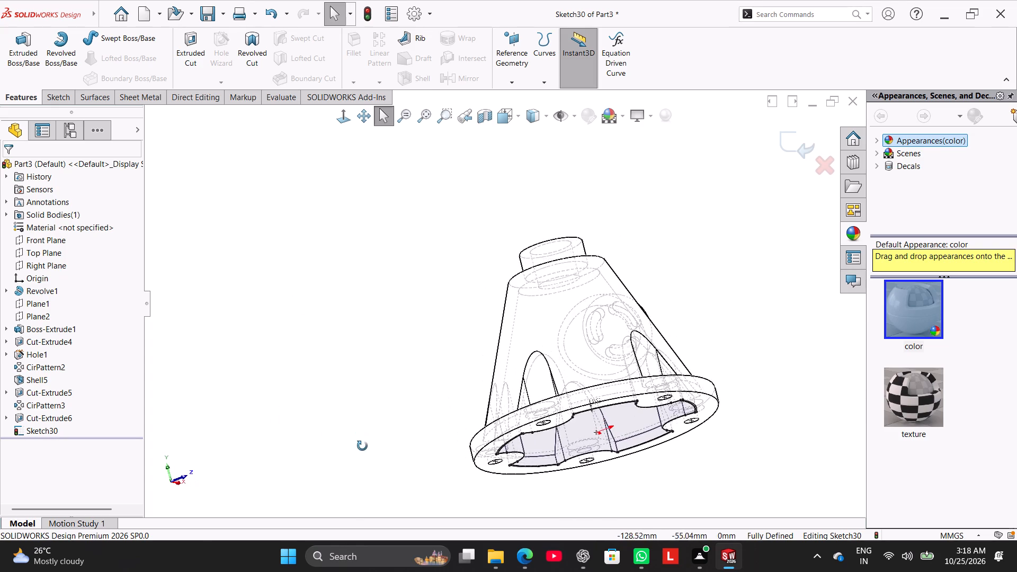
middle_click_drag(362, 446, 272, 306)
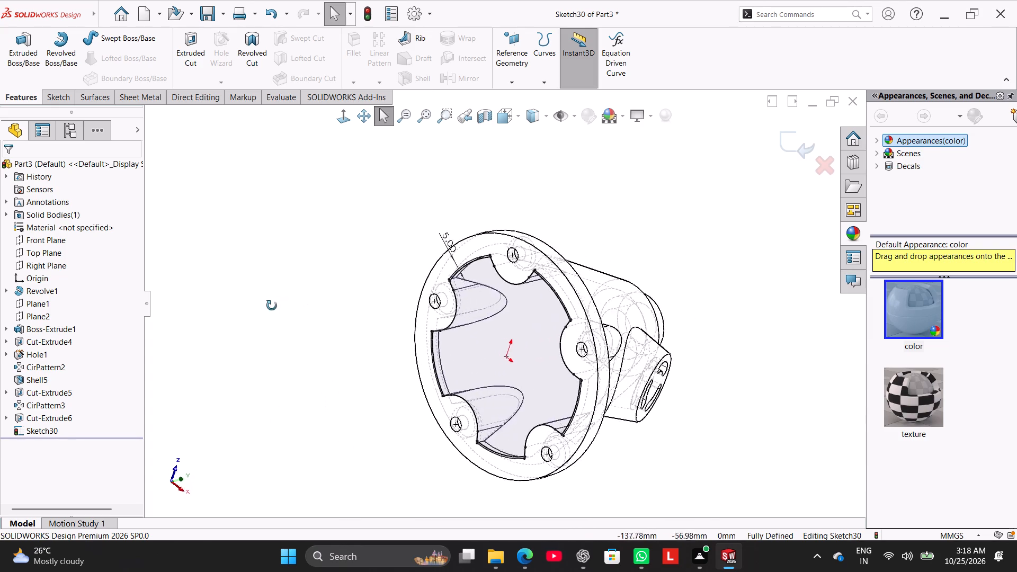
middle_click_drag(272, 306, 309, 337)
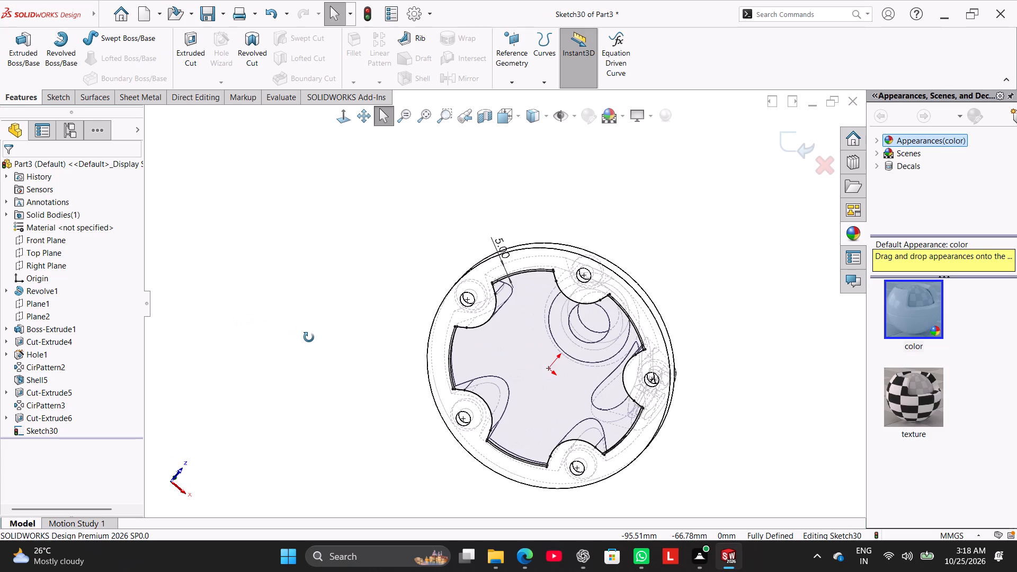
middle_click_drag(309, 337, 309, 338)
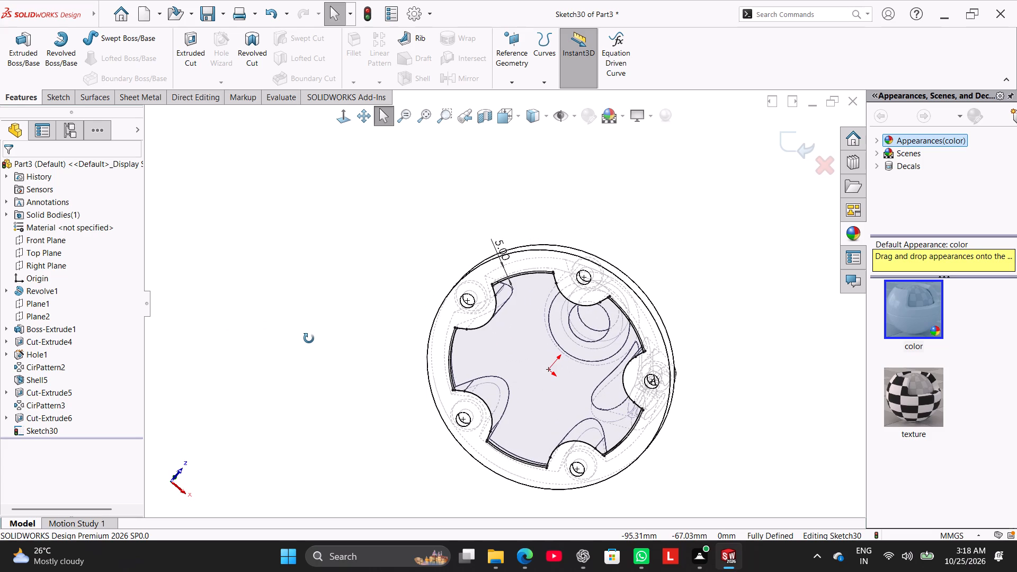
middle_click_drag(309, 338, 315, 300)
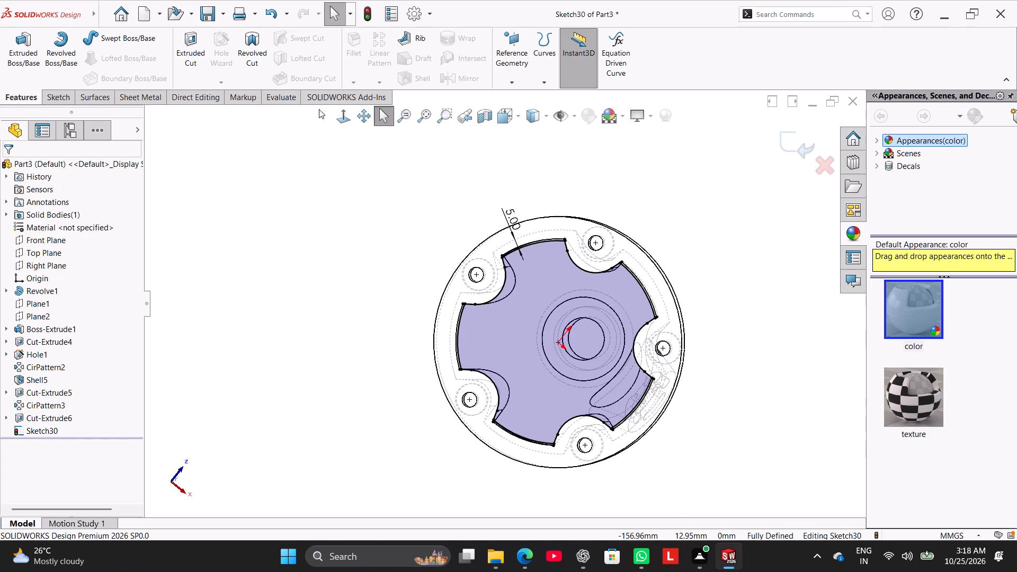
left_click(340, 109)
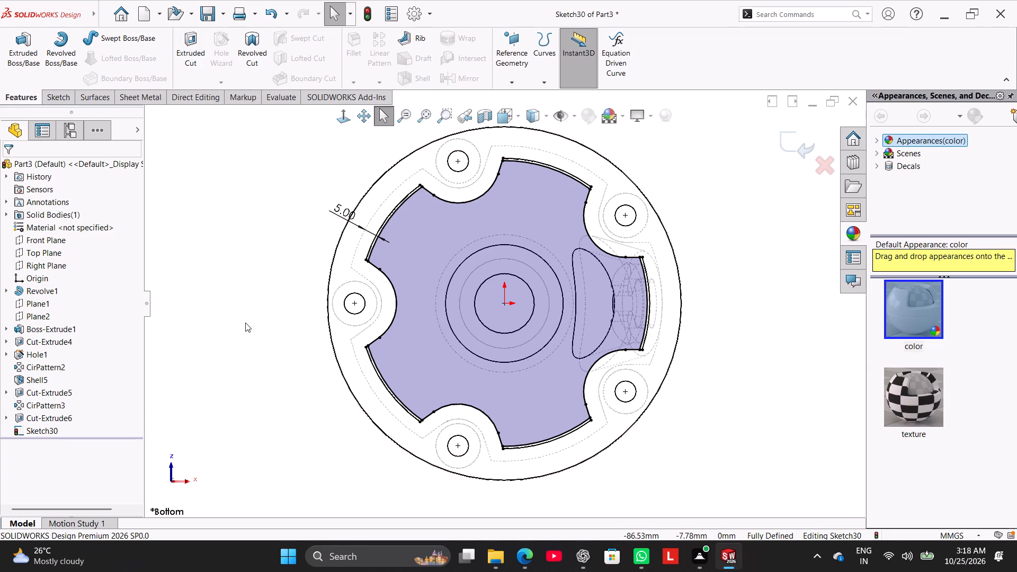
Set the base profile's outer arc offset dimension to 2 mm.
right_click(332, 209)
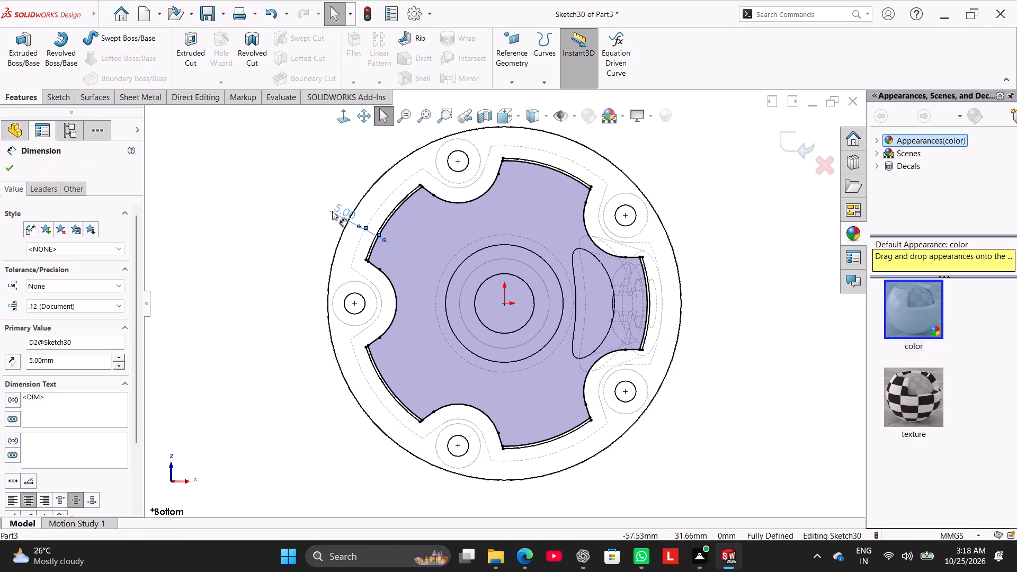
left_click(279, 307)
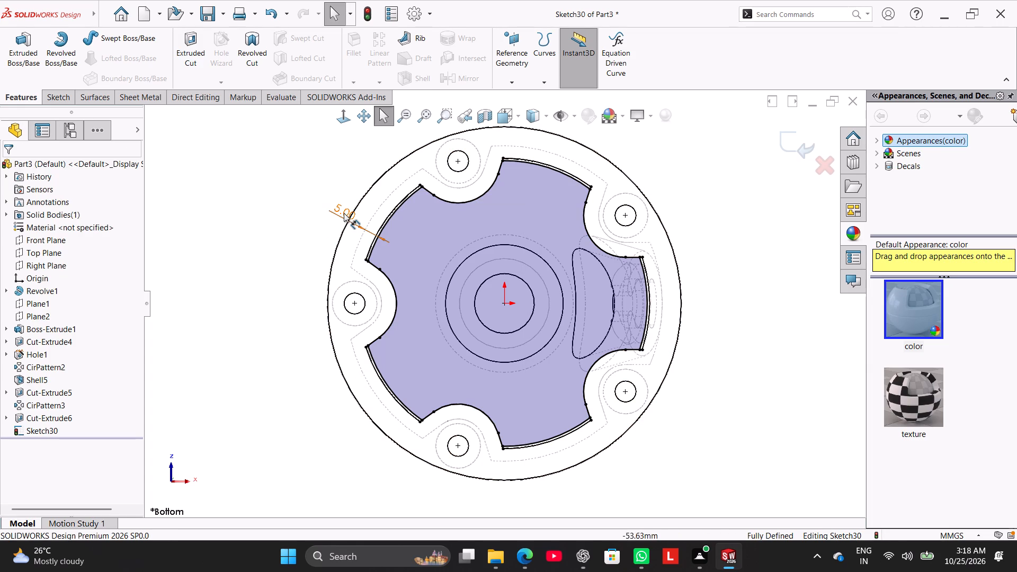
double_click(344, 213)
key("2")
key("Return")
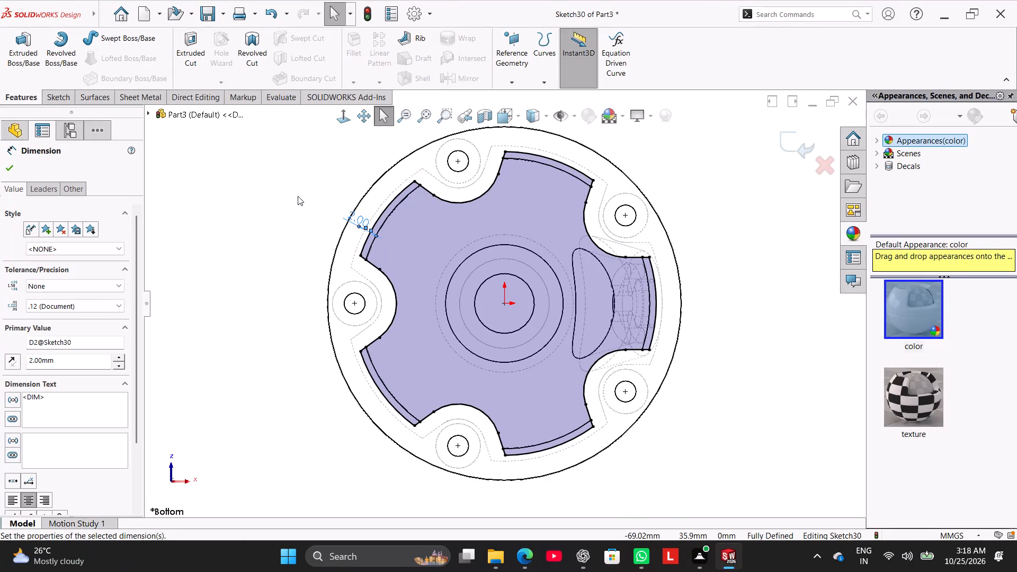
right_click(256, 196)
left_click(200, 215)
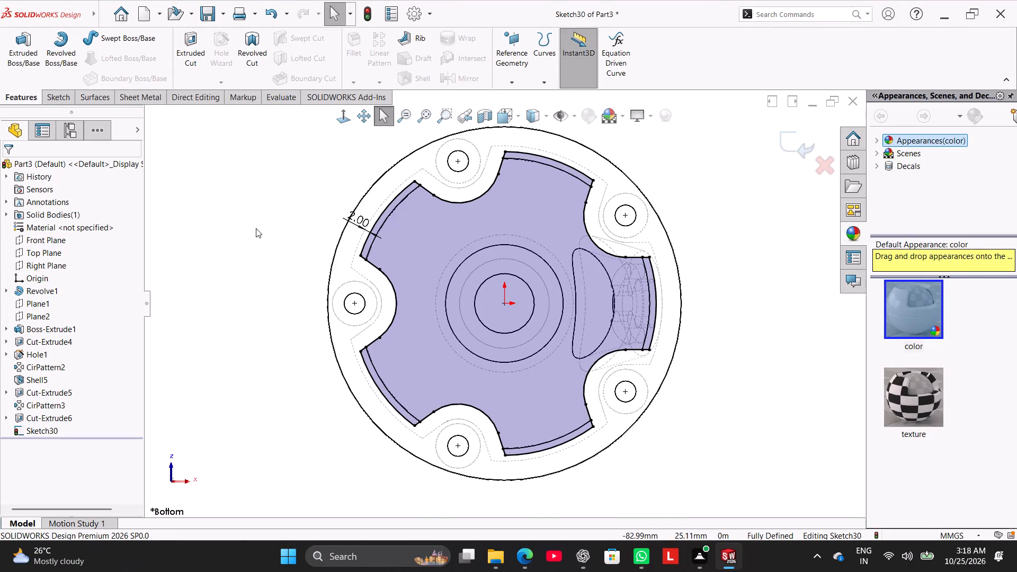
Cut the base profile upward from the sketch plane into the part with an Extruded Cut using the Up To Next end condition.
middle_click_drag(253, 251, 240, 398)
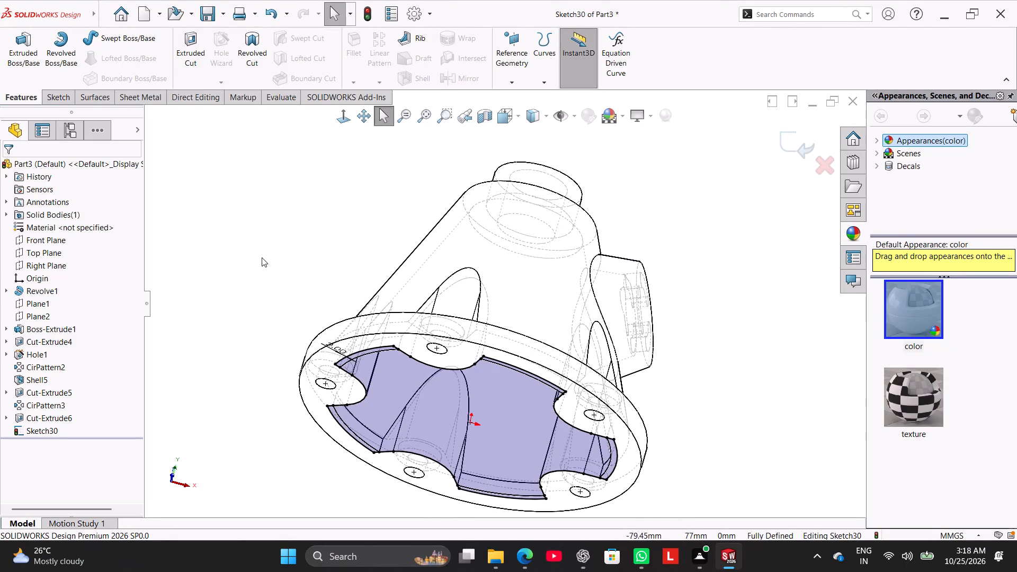
left_click(190, 57)
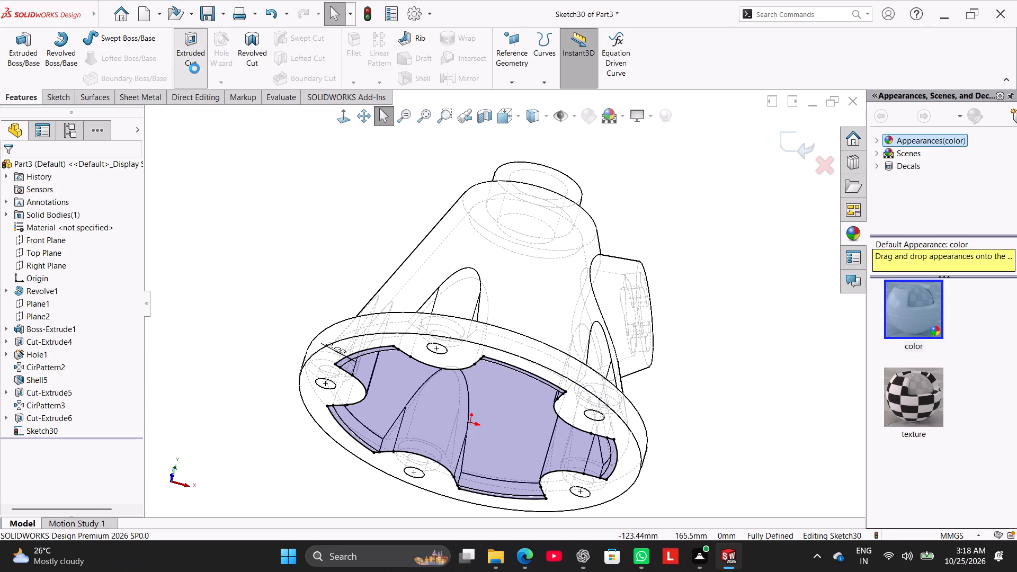
middle_click_drag(270, 261, 275, 316)
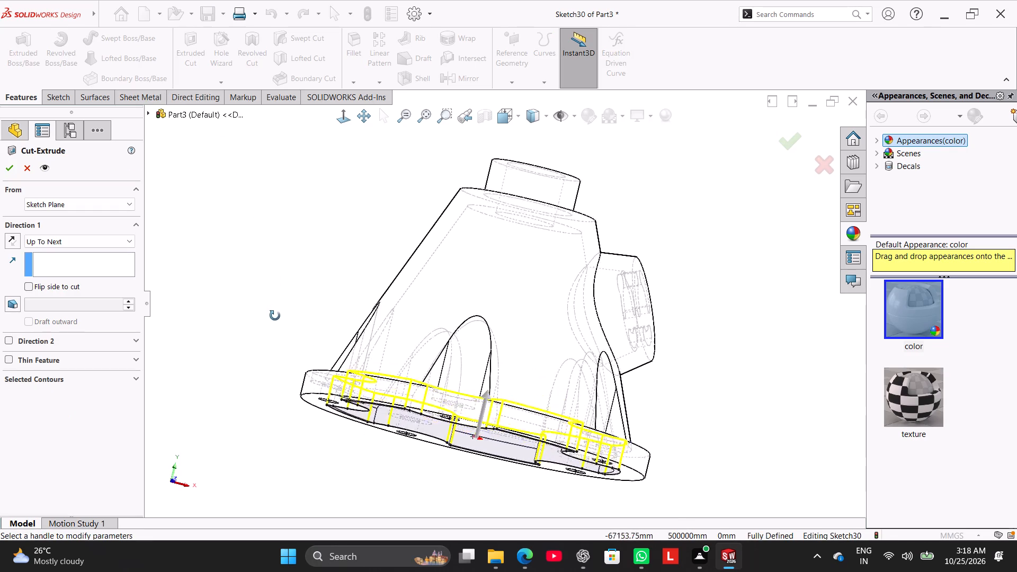
middle_click_drag(275, 316, 246, 342)
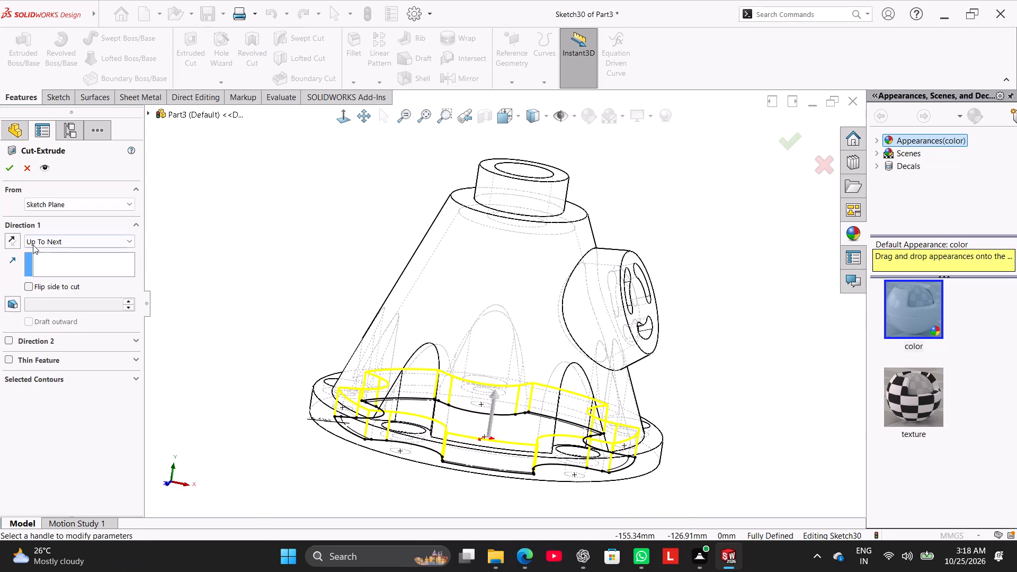
left_click(6, 173)
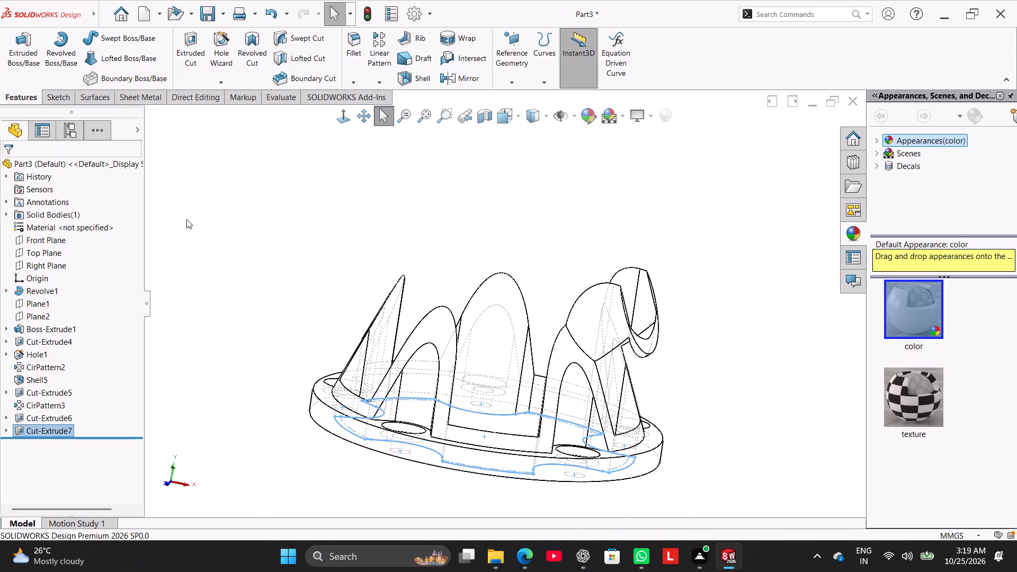
Set the display style to Shaded With Edges to view the cut part.
left_click(186, 219)
middle_click_drag(228, 248, 211, 227)
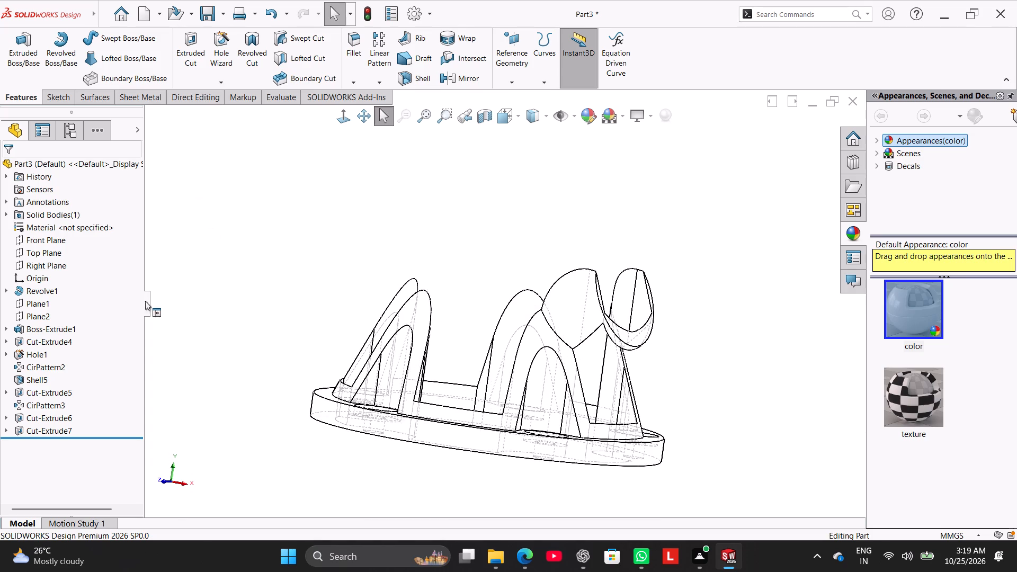
left_click(545, 122)
left_click(540, 135)
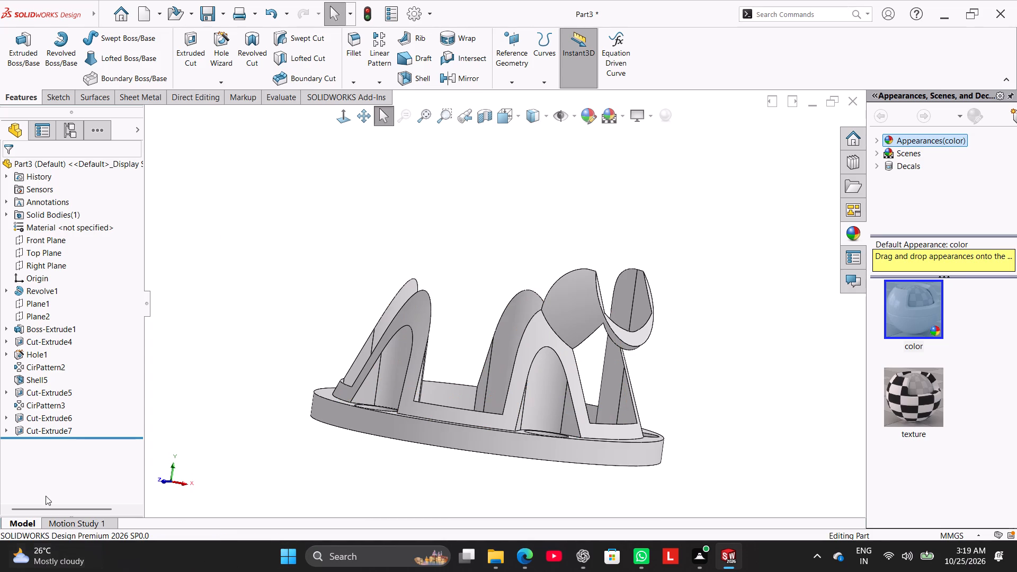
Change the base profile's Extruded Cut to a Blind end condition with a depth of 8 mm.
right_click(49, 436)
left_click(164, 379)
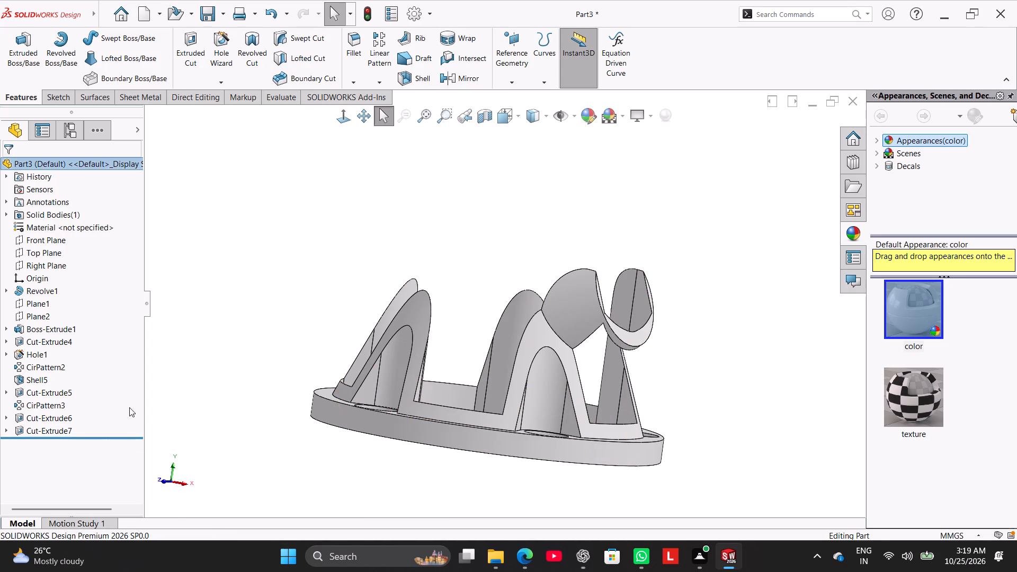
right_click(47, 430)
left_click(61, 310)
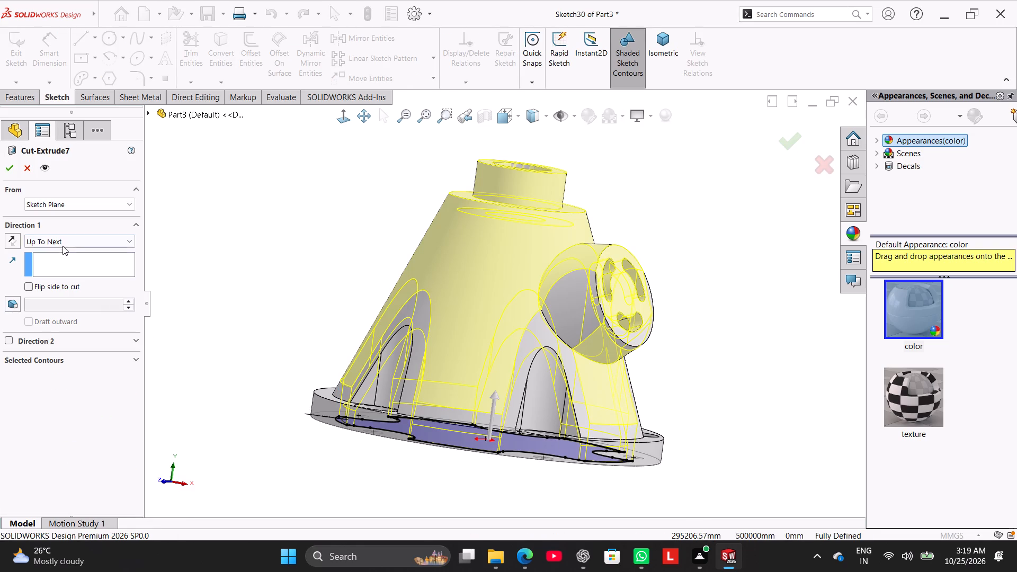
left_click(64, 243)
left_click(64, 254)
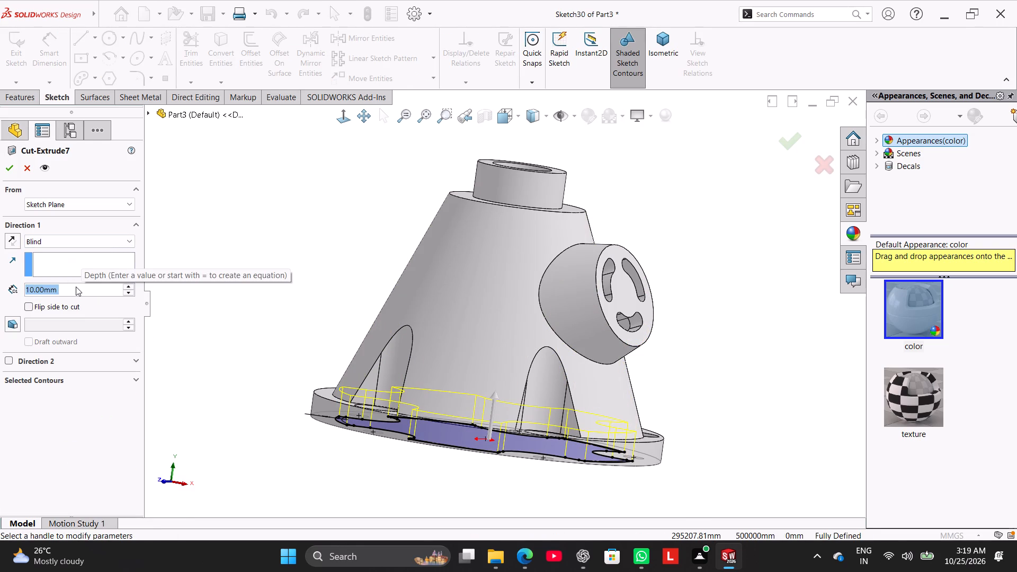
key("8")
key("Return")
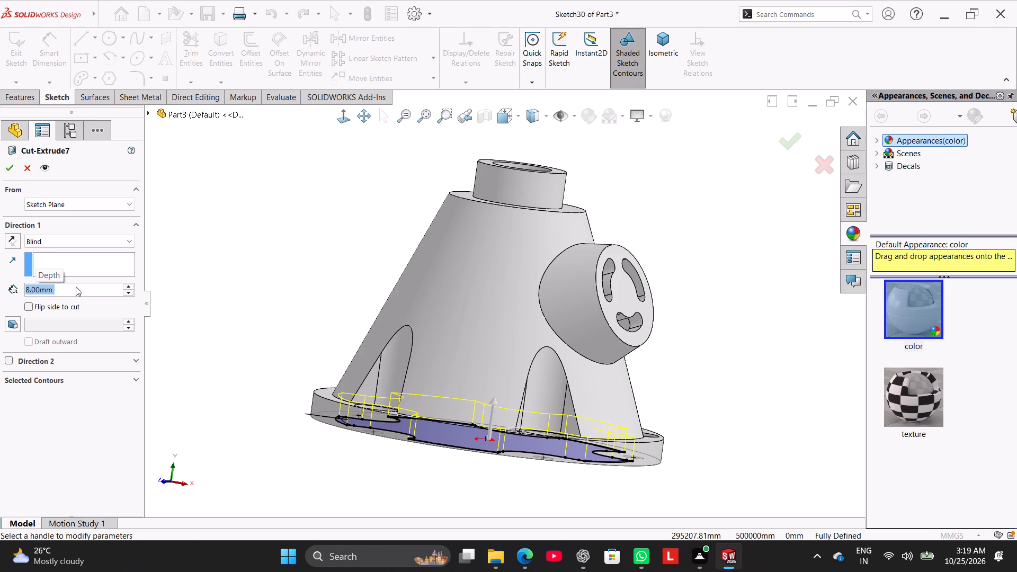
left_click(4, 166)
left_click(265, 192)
Examine the base opening, internal notches and flange underside of the cut part, finishing in an isometric view.
middle_click_drag(274, 233, 252, 127)
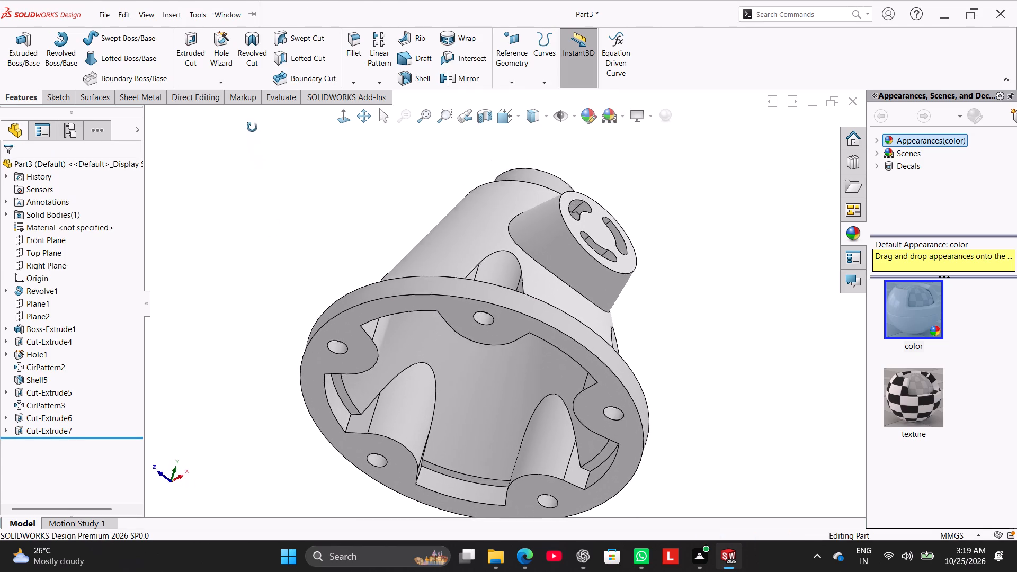
middle_click_drag(252, 127, 202, 43)
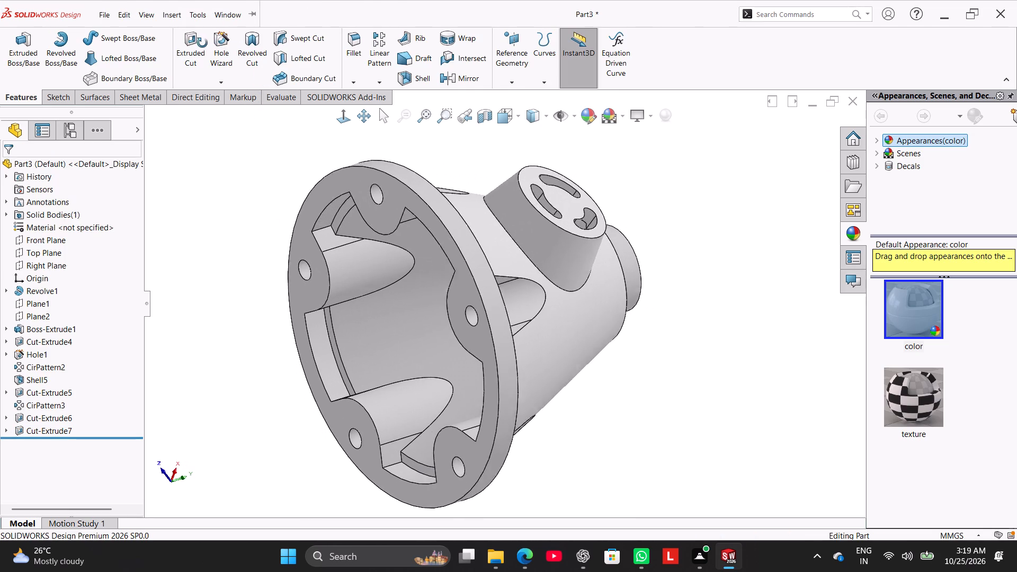
middle_click_drag(202, 43, 260, 0)
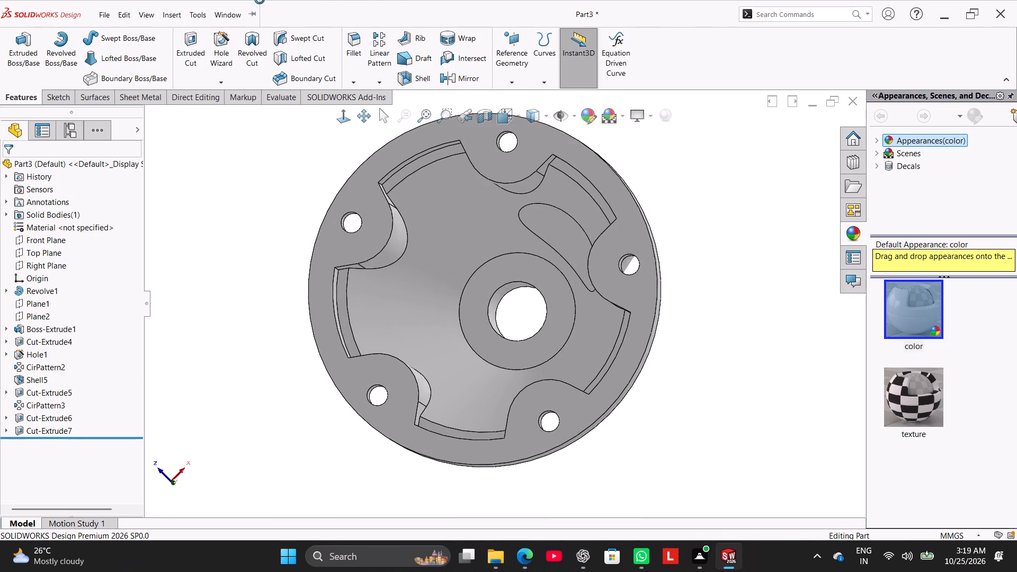
middle_click_drag(260, 0, 243, 38)
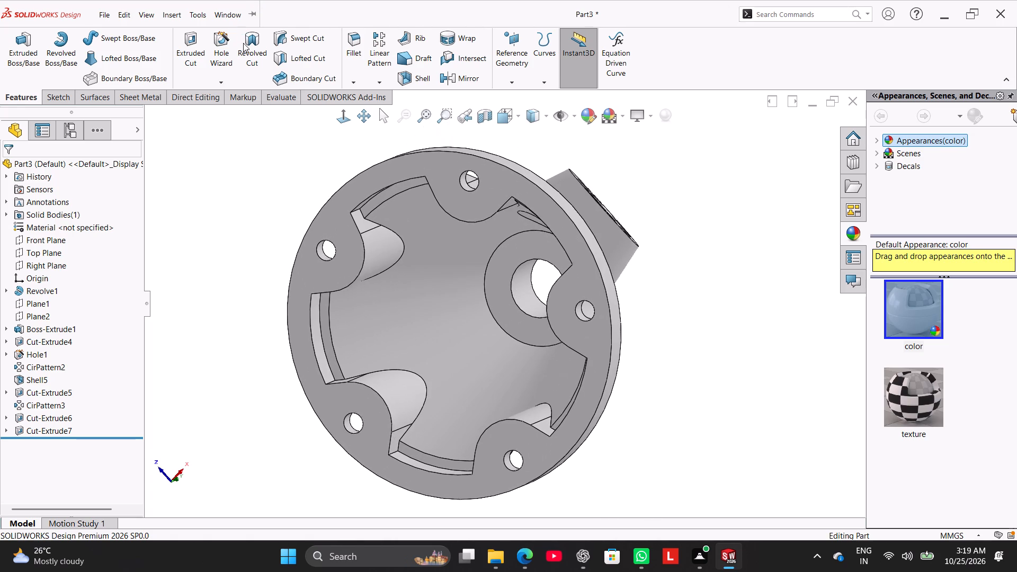
scroll(343, 333, "down", 2)
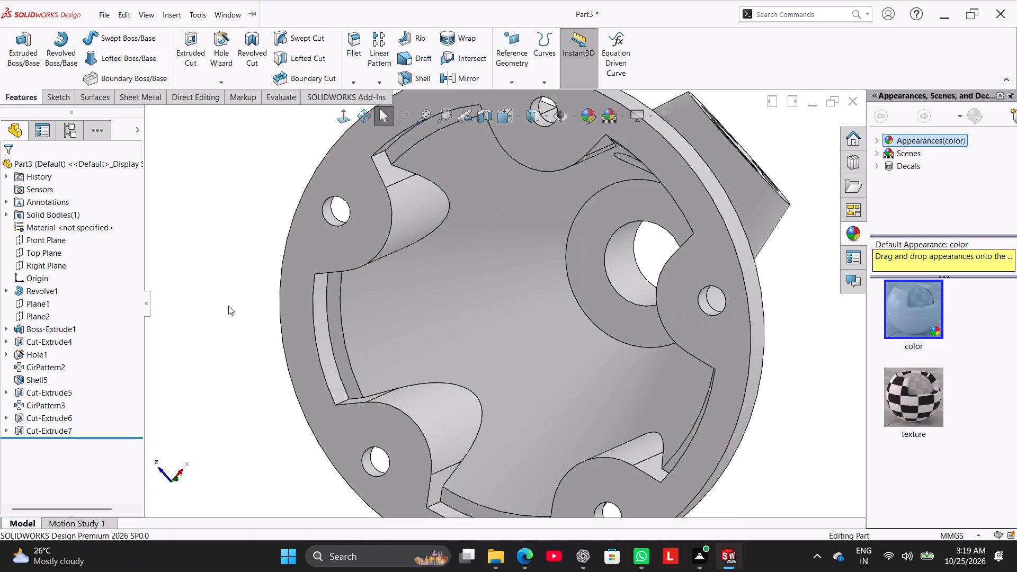
middle_click_drag(226, 301, 202, 232)
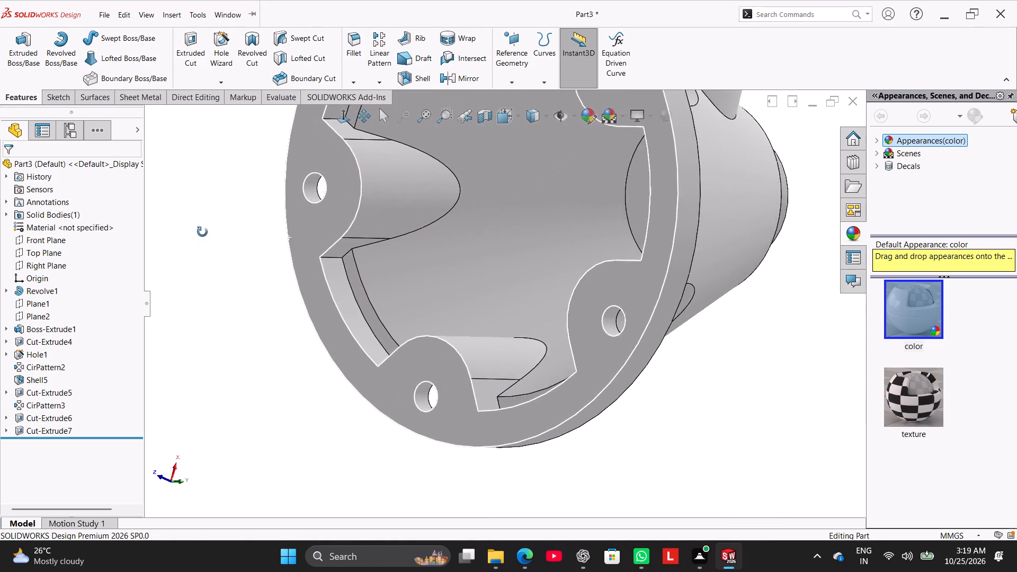
middle_click_drag(202, 232, 274, 373)
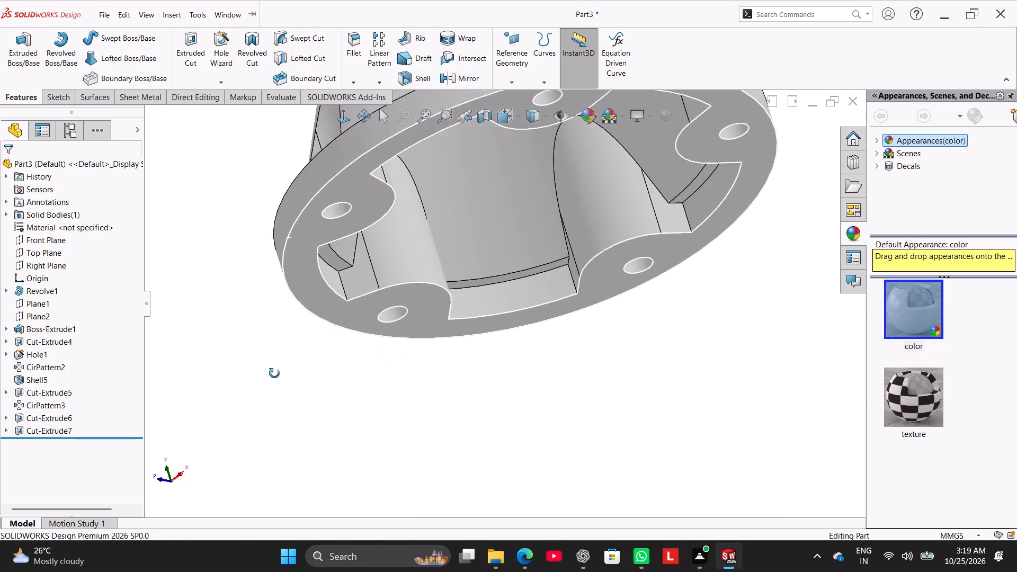
middle_click_drag(274, 373, 279, 391)
right_click_drag(265, 358, 354, 297)
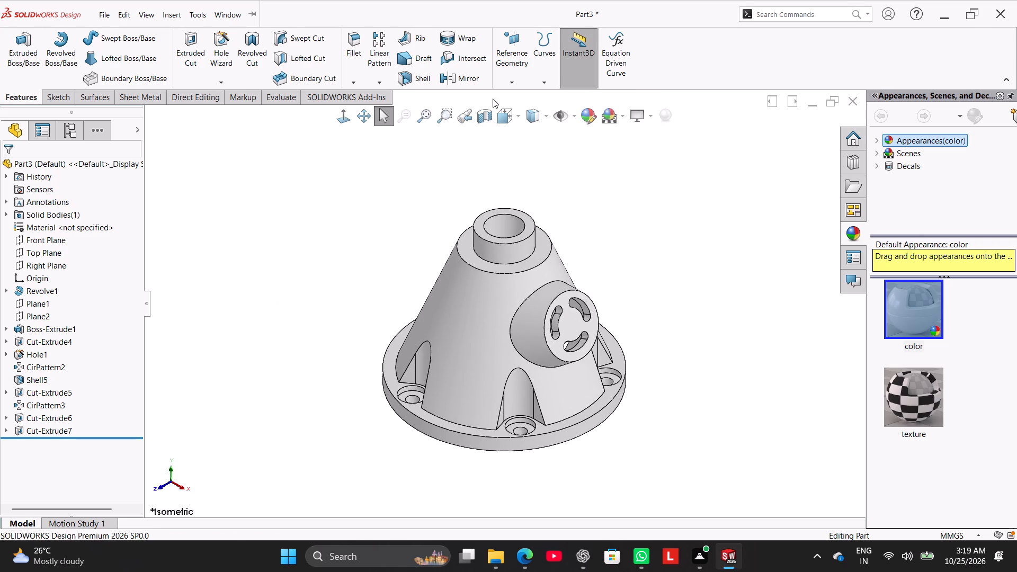
Preview a section through the Front Plane and inspect the flange and wall thickness at the base, discarding the section.
left_click(489, 113)
left_click(347, 118)
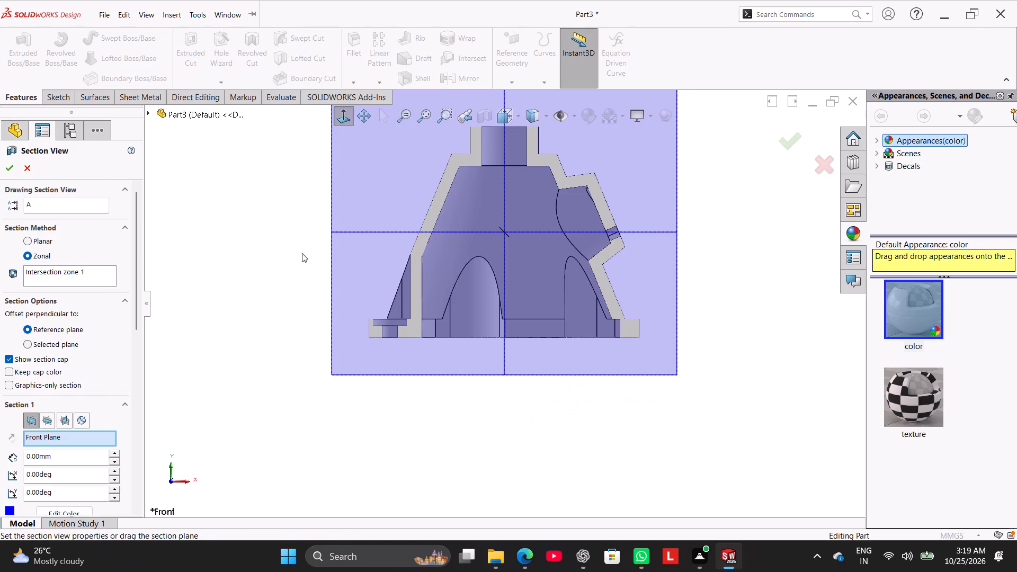
left_click(286, 256)
scroll(623, 282, "down", 3)
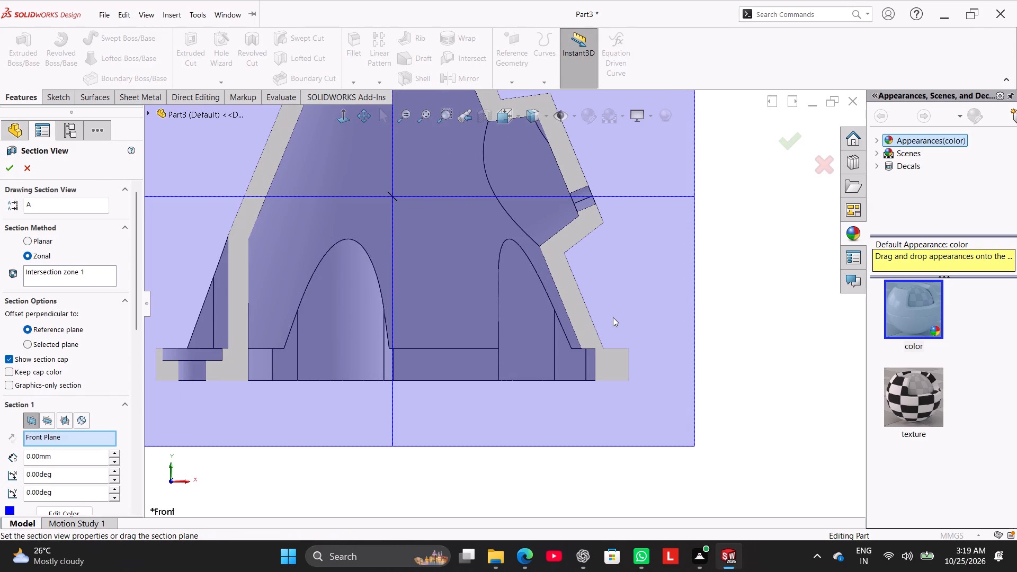
scroll(613, 318, "up", 2)
scroll(574, 327, "down", 2)
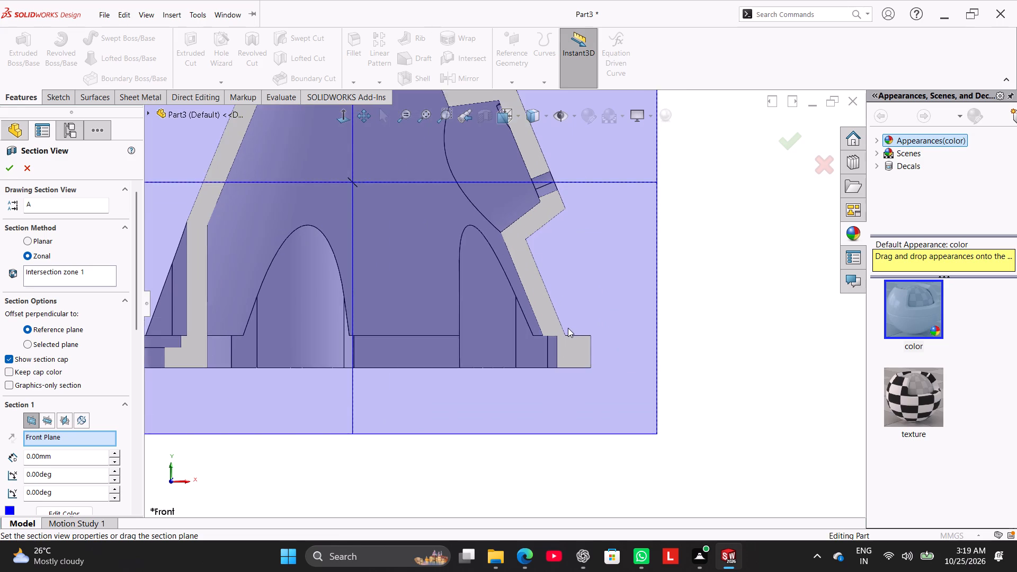
scroll(566, 329, "down", 2)
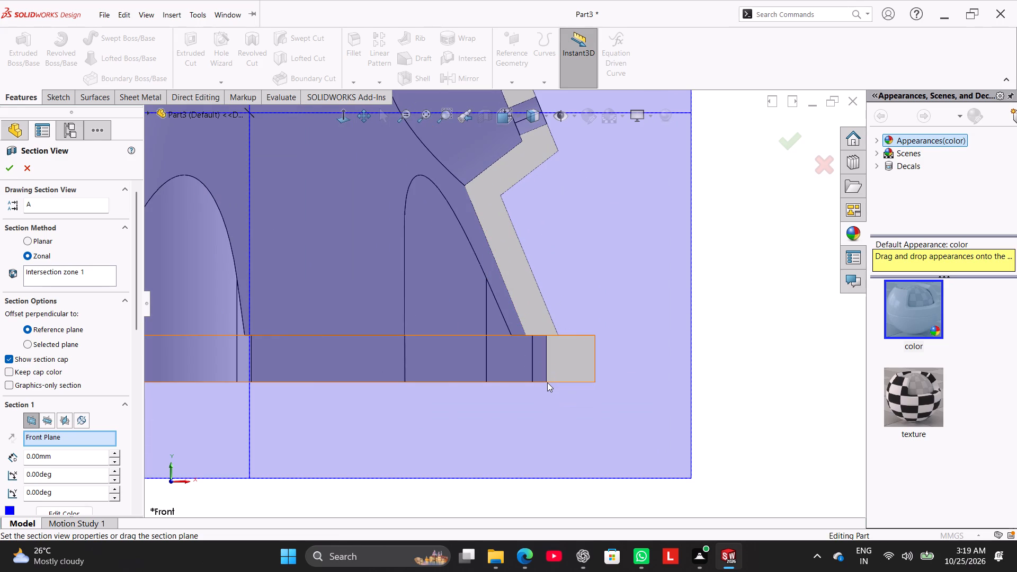
scroll(542, 371, "up", 6)
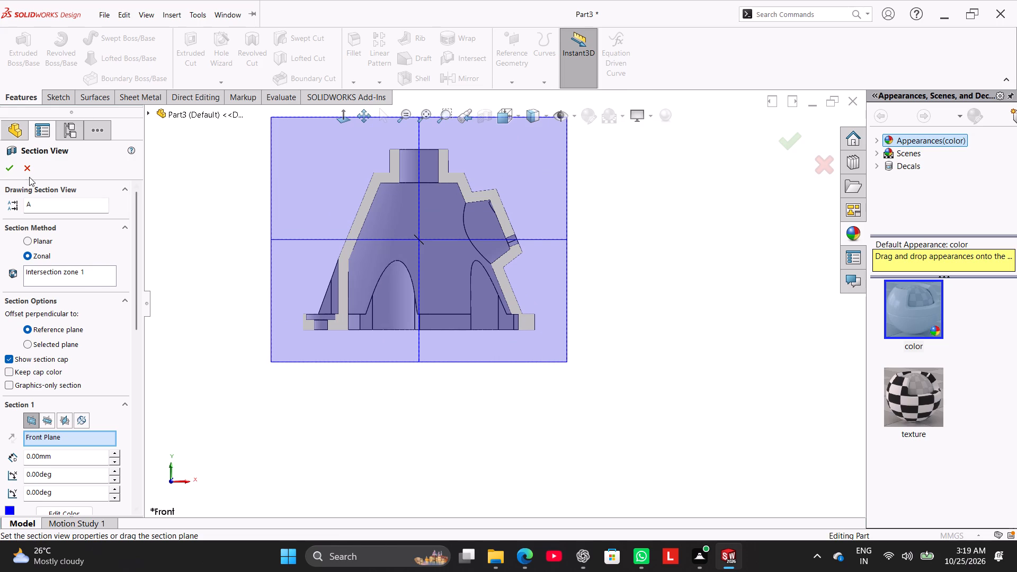
left_click(29, 174)
Delete the base profile's Extruded Cut together with the sketch it was made from.
right_click(65, 428)
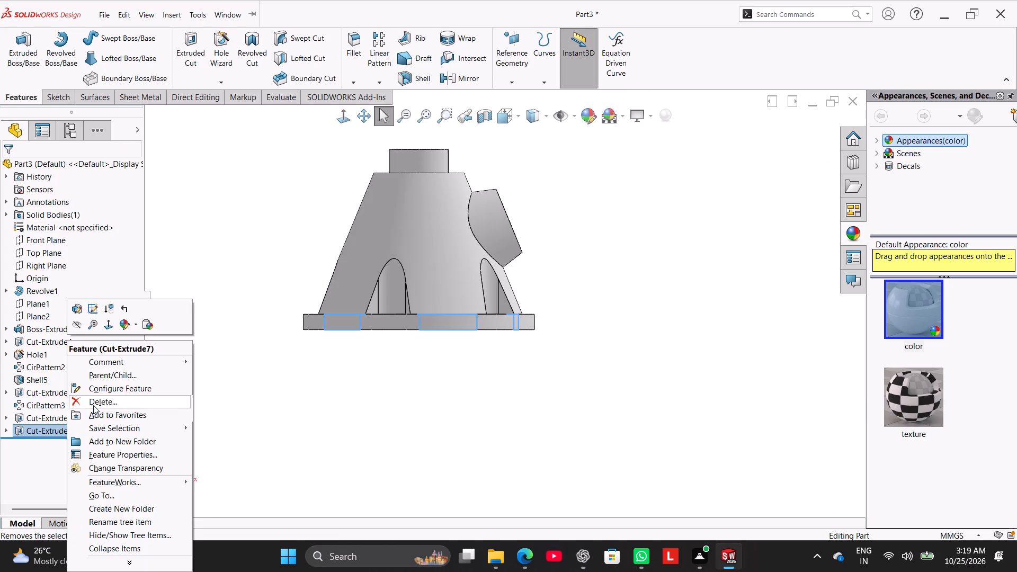
left_click(93, 405)
left_click(568, 203)
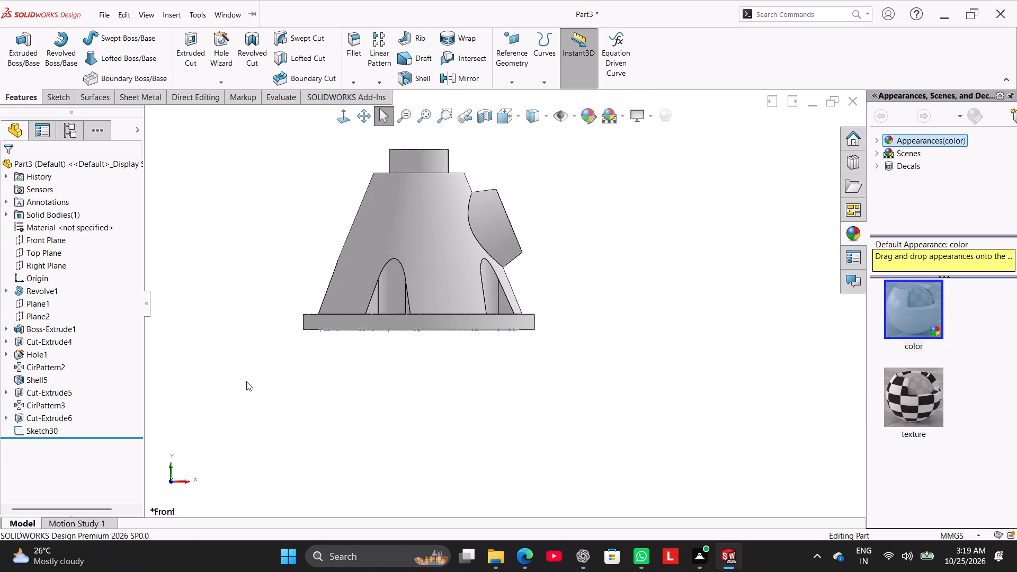
right_click(49, 431)
left_click(99, 412)
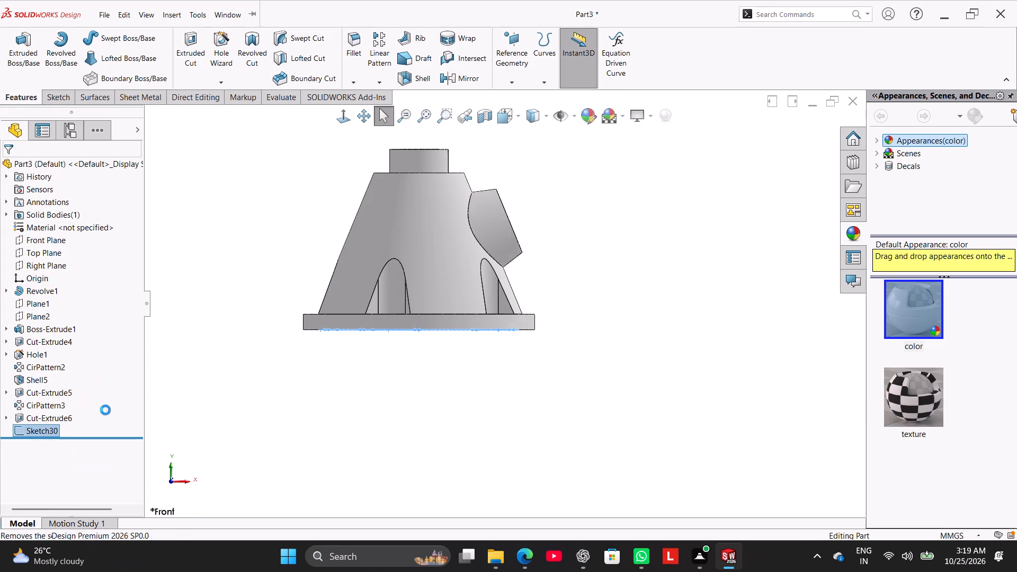
left_click_drag(591, 202, 583, 200)
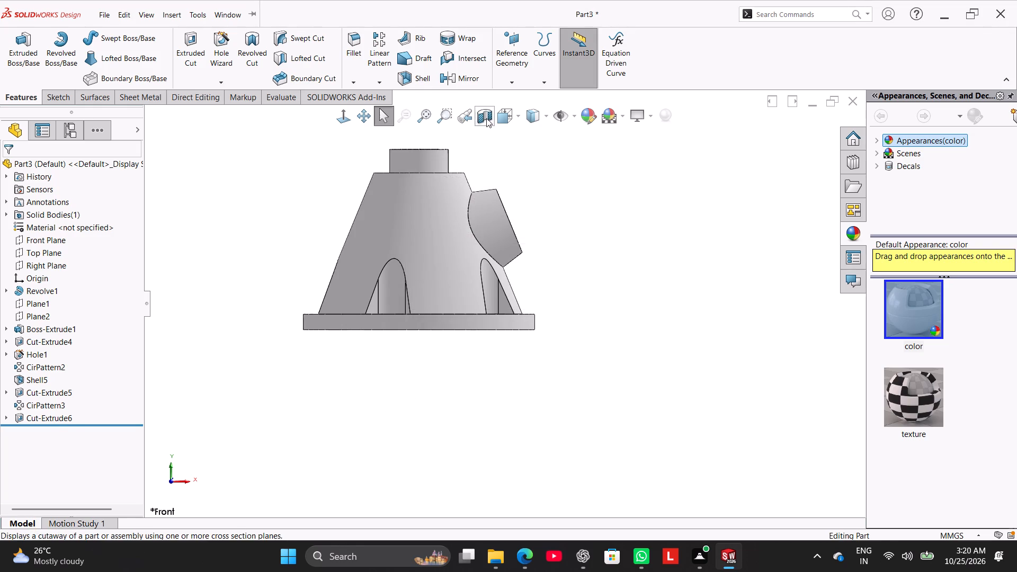
Apply a section view on the Front Plane, seen from the front, and inspect the base flange and inner wall.
left_click(483, 114)
left_click(346, 114)
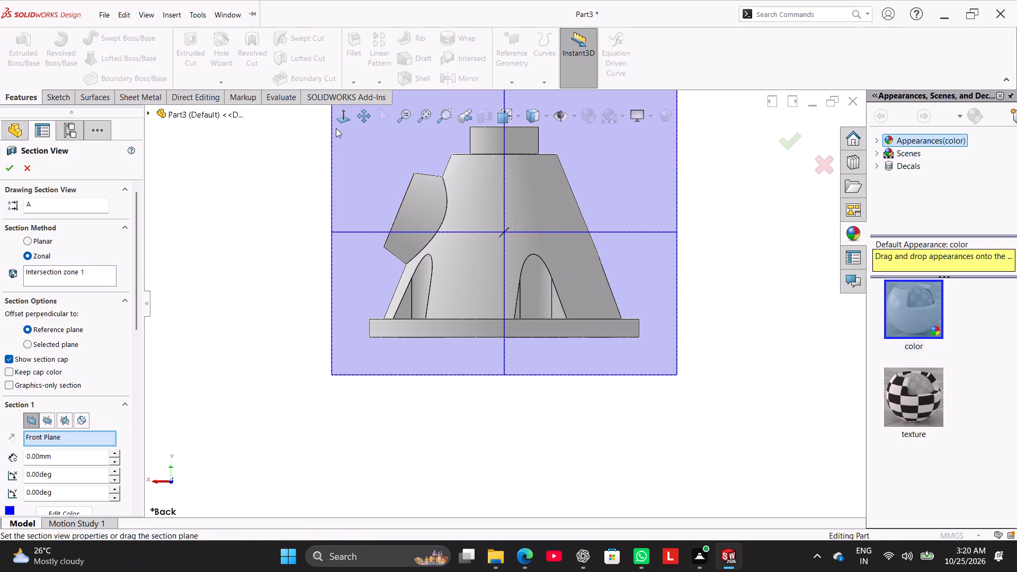
left_click(336, 117)
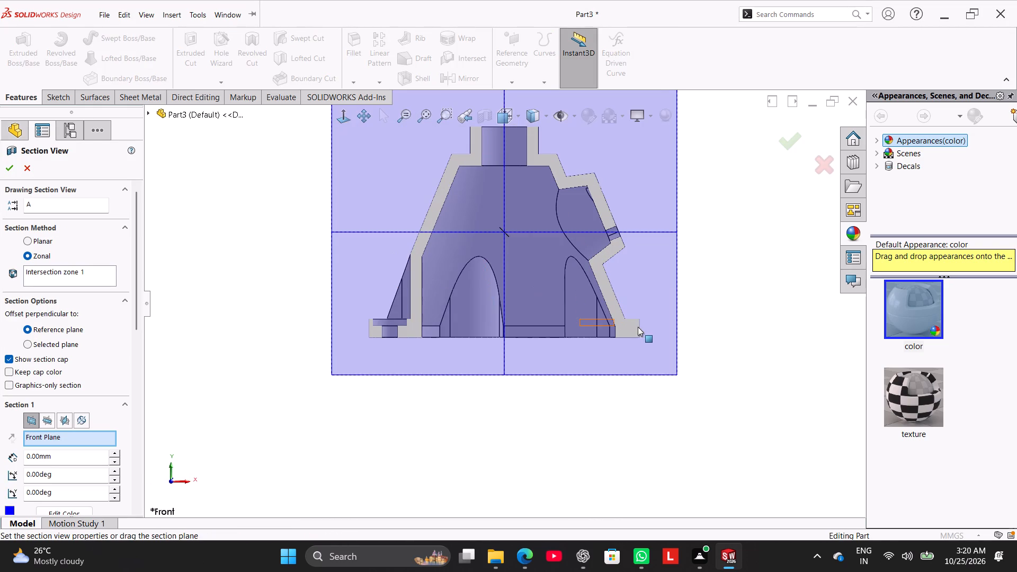
scroll(638, 327, "down", 3)
scroll(609, 307, "up", 4)
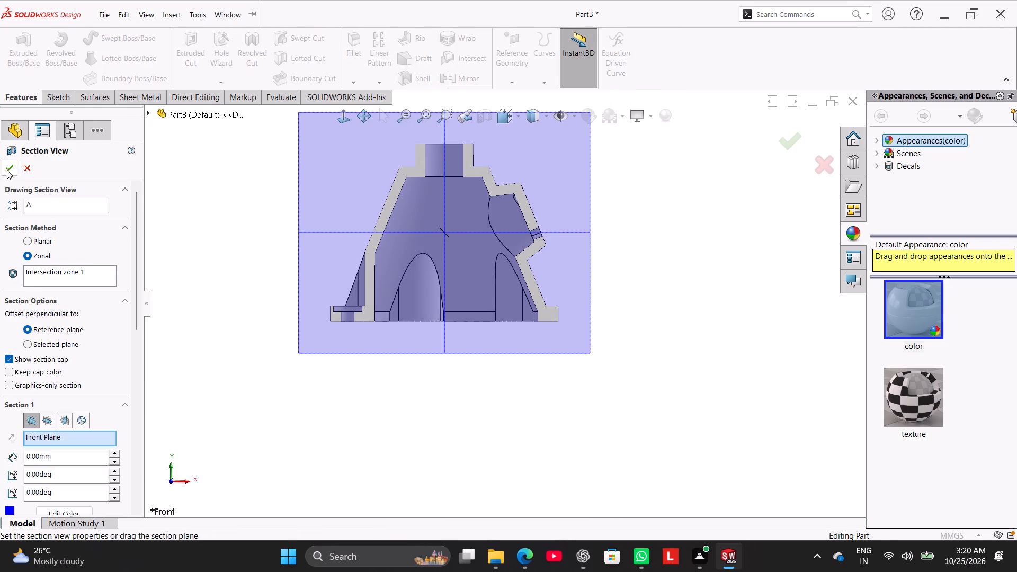
left_click(8, 172)
scroll(558, 319, "down", 2)
left_click(597, 227)
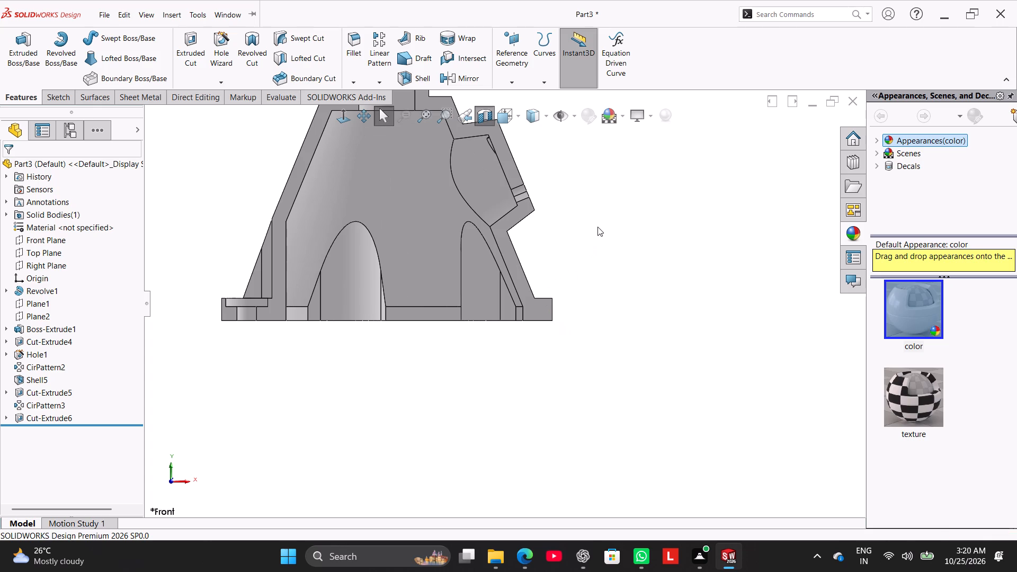
scroll(533, 224, "down", 1)
scroll(566, 218, "up", 2)
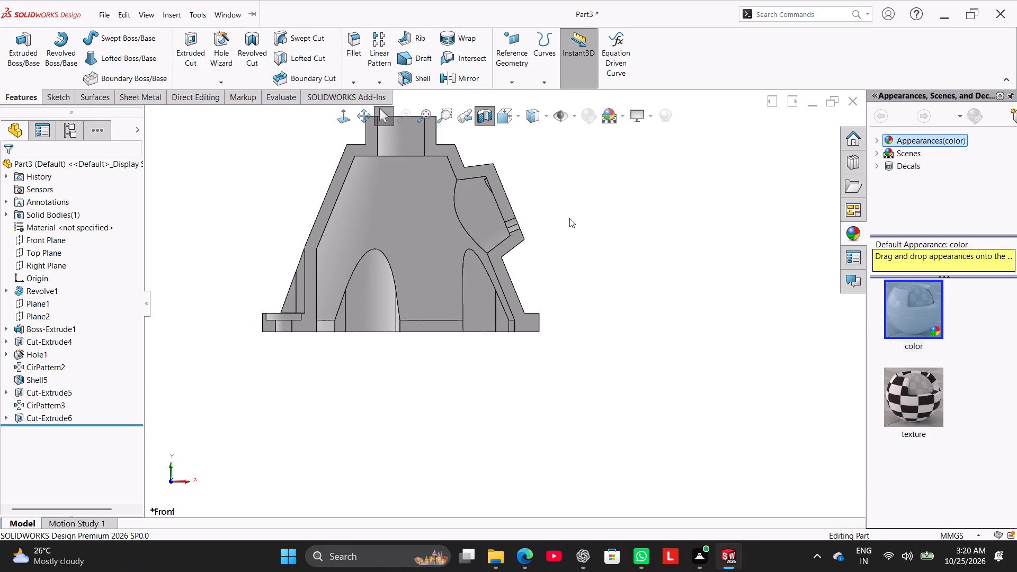
Start a new sketch on the Front Plane and activate the Line tool at the cone wall's junction with the flange.
left_click(51, 236)
left_click(60, 221)
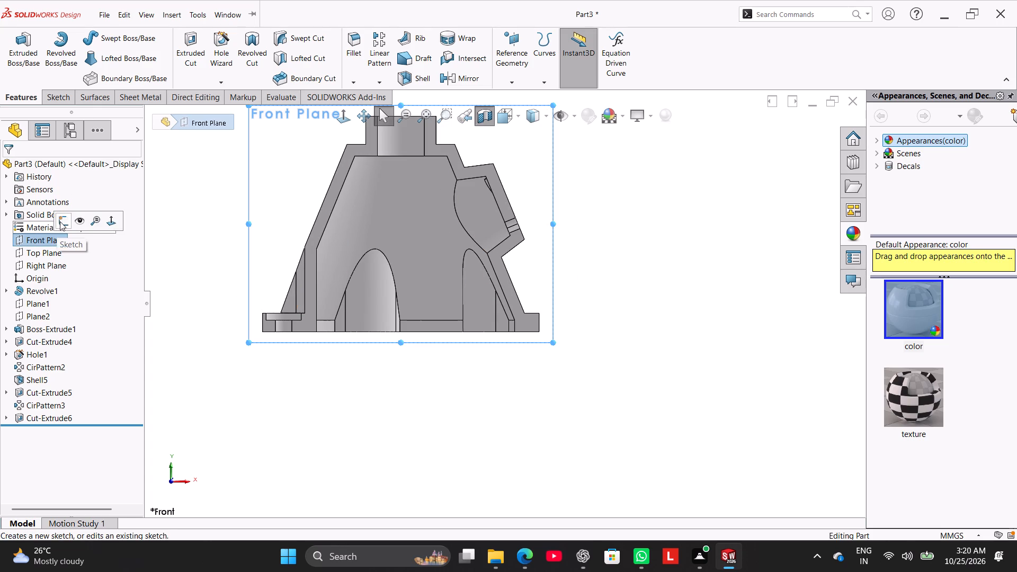
left_click(783, 361)
scroll(762, 426, "up", 2)
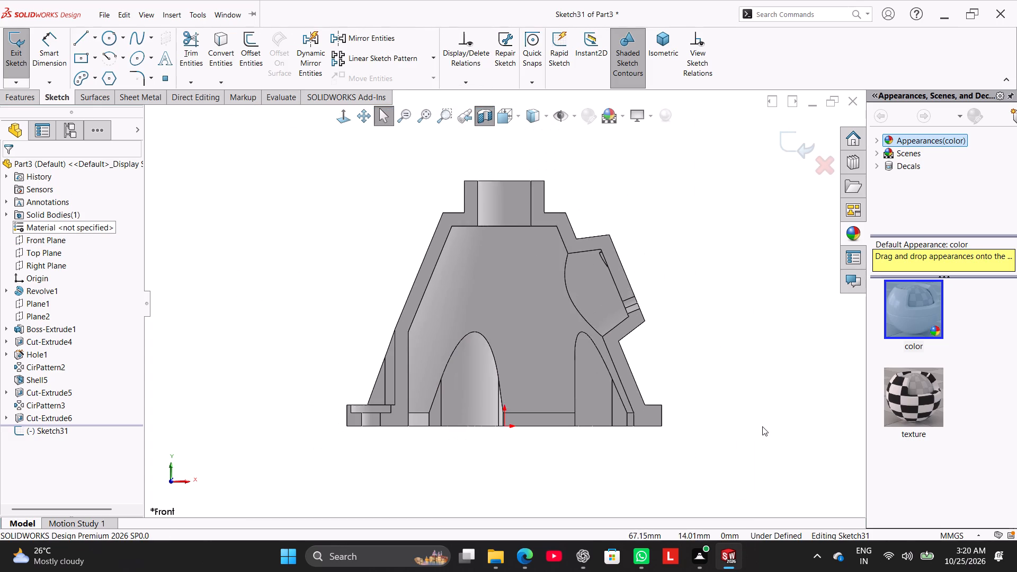
scroll(721, 410, "down", 2)
scroll(680, 396, "down", 1)
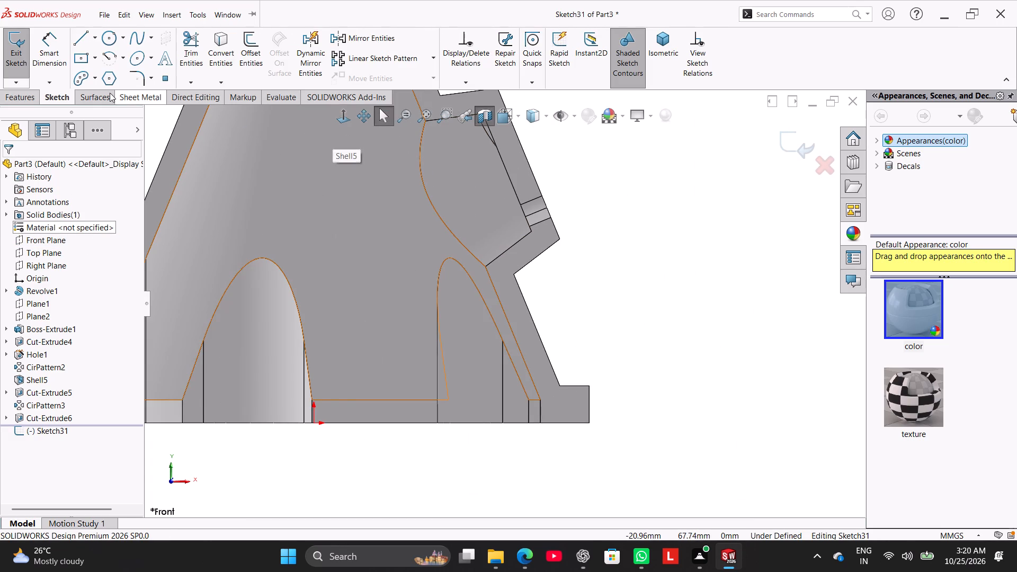
left_click(93, 40)
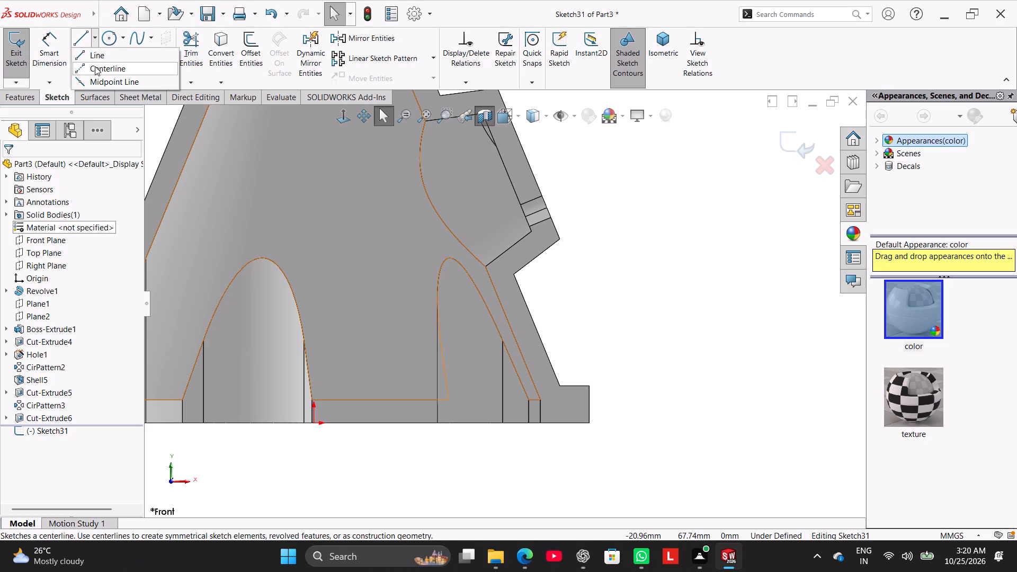
left_click(93, 58)
scroll(582, 394, "down", 1)
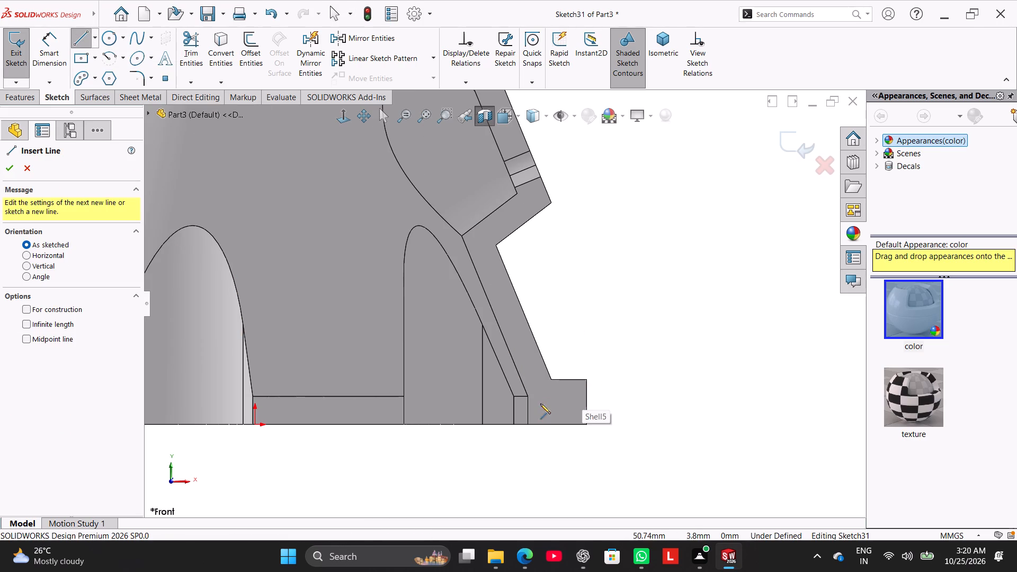
Turn off the section view and set the display style to Hidden Lines Visible for sketching at the base flange.
middle_click_drag(577, 347, 561, 349)
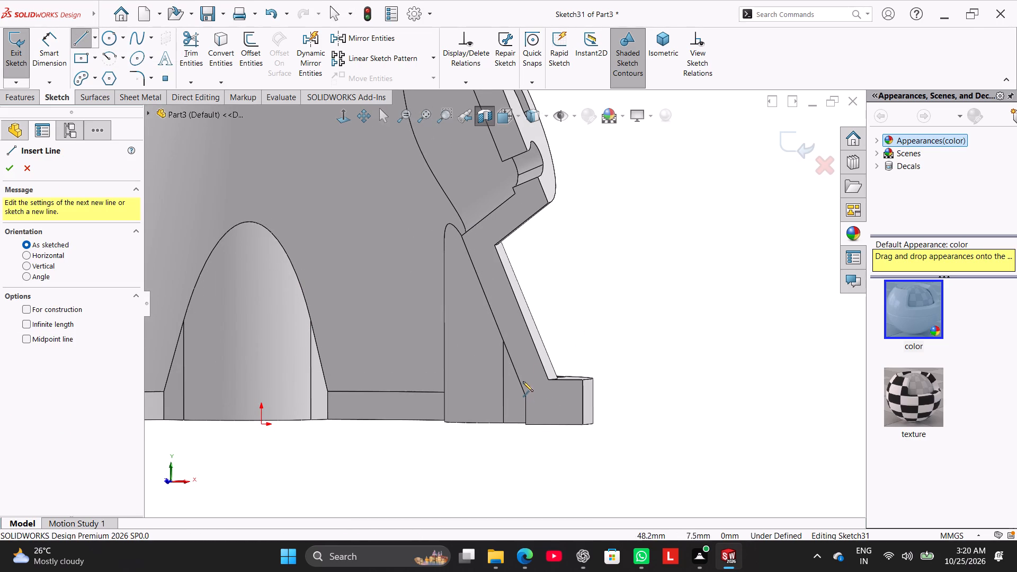
left_click(484, 115)
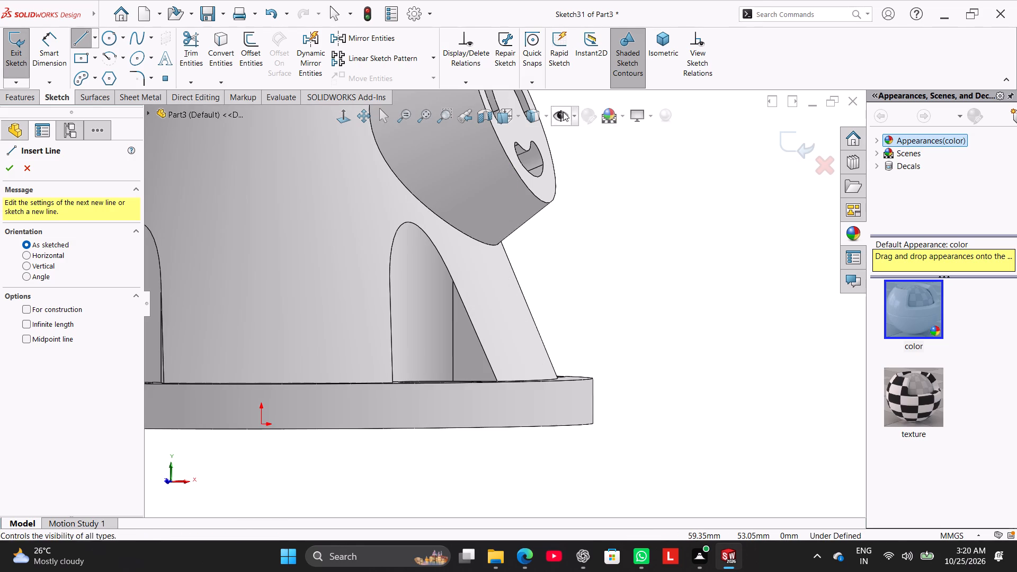
left_click(549, 112)
left_click(539, 196)
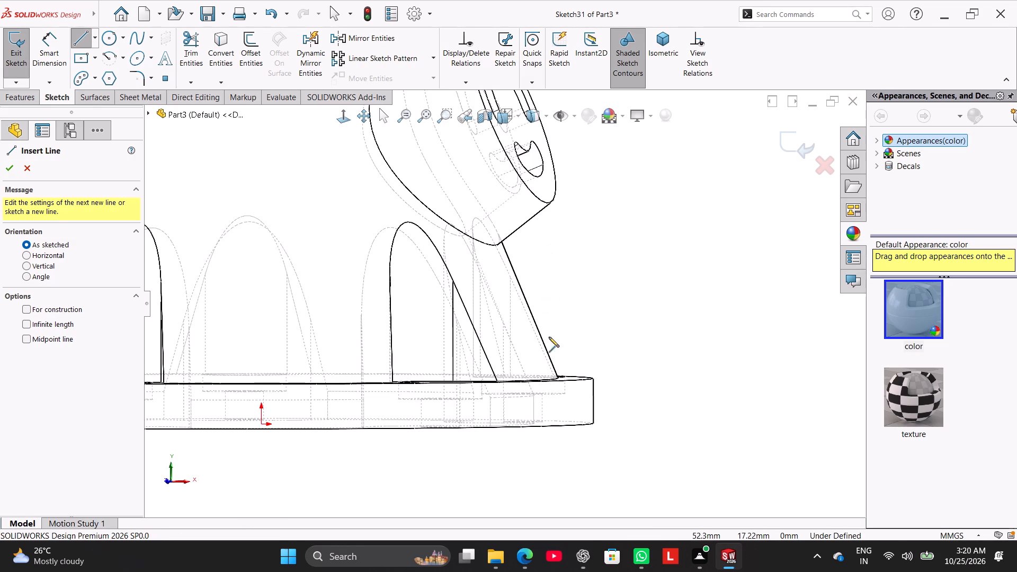
scroll(590, 386, "up", 4)
scroll(519, 351, "down", 3)
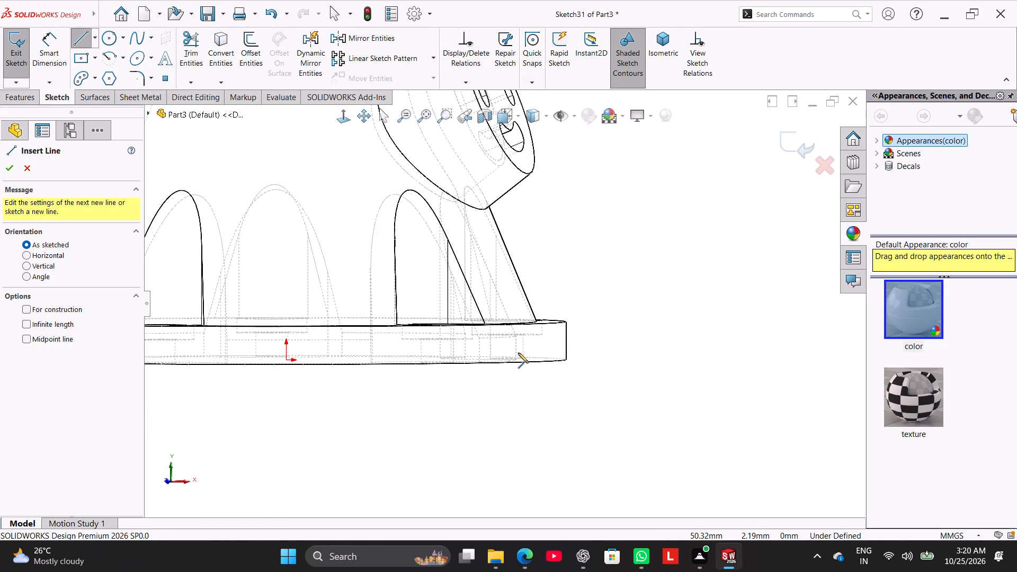
Examine the hidden wall and flange edges around the base in the front view.
left_click(349, 120)
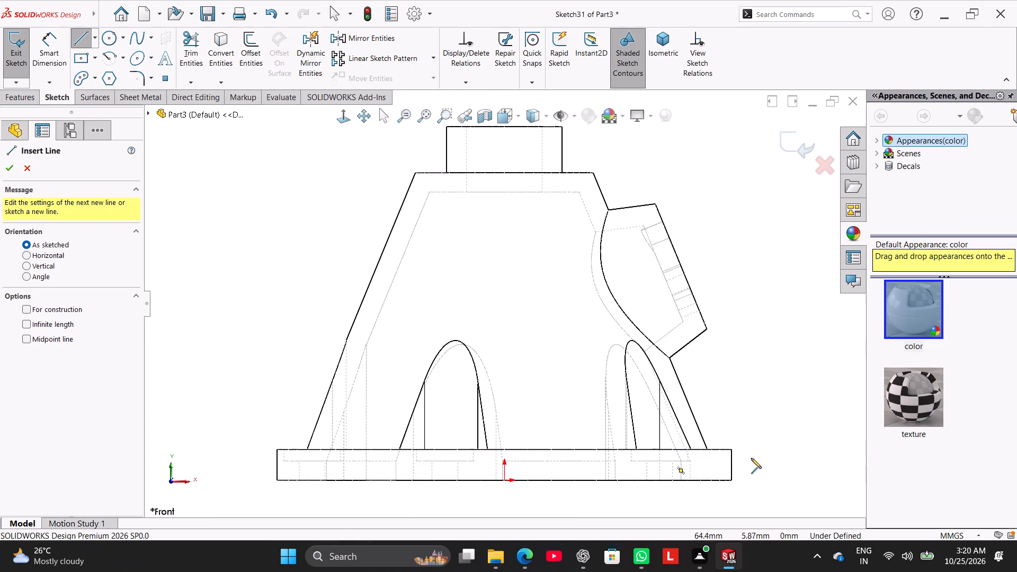
scroll(735, 462, "down", 2)
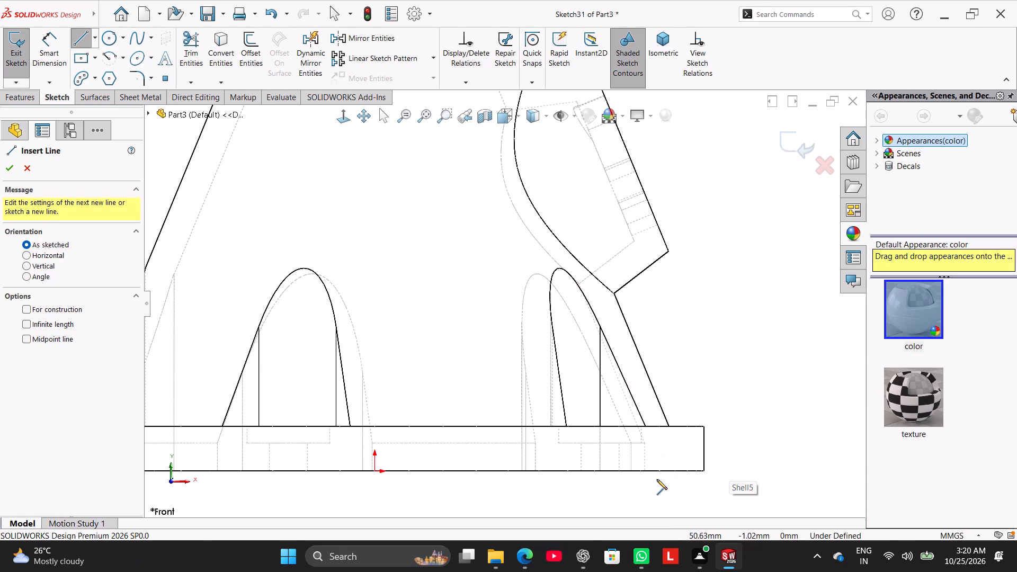
scroll(664, 447, "down", 2)
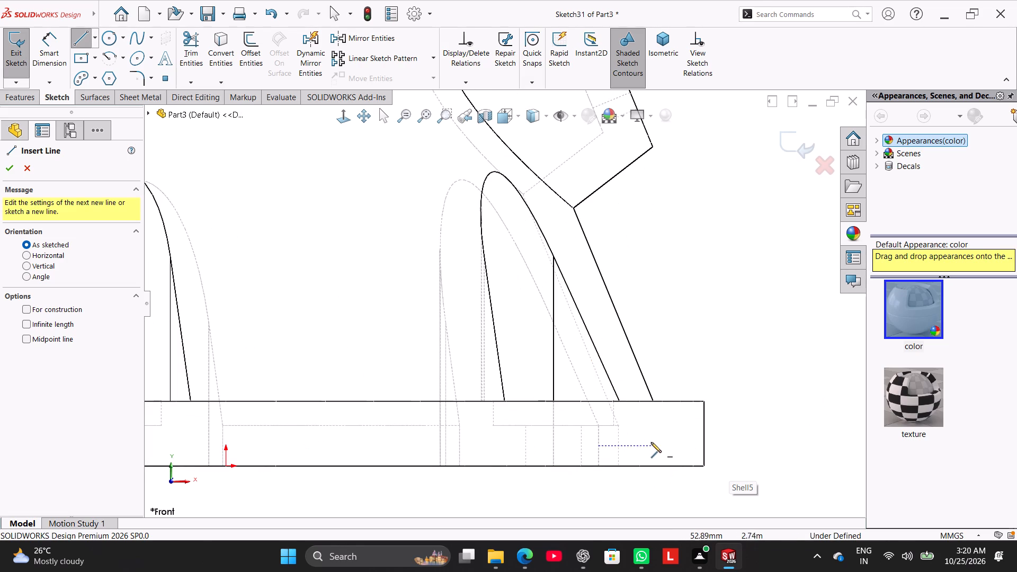
scroll(646, 442, "down", 2)
scroll(587, 421, "down", 2)
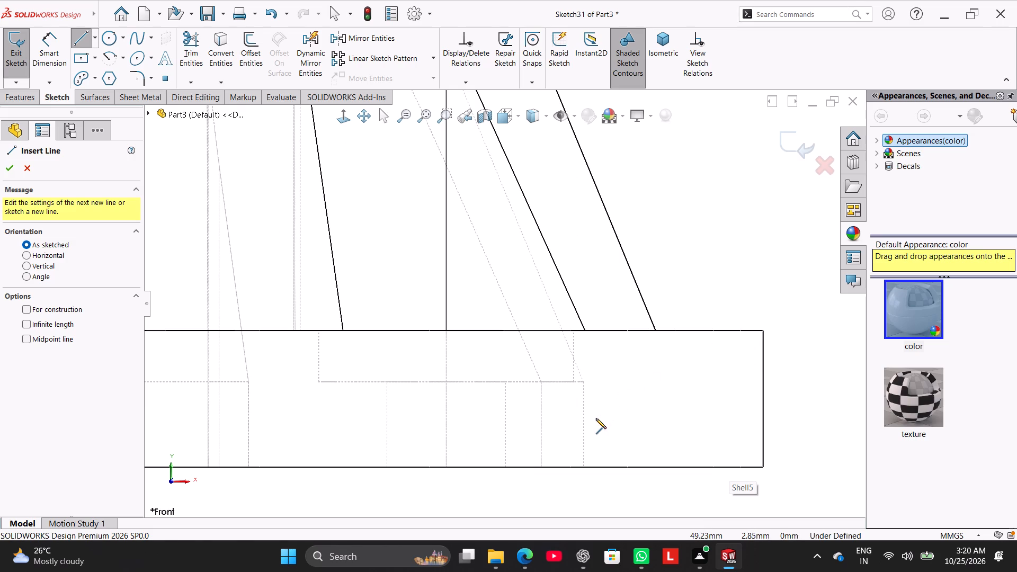
scroll(596, 418, "up", 3)
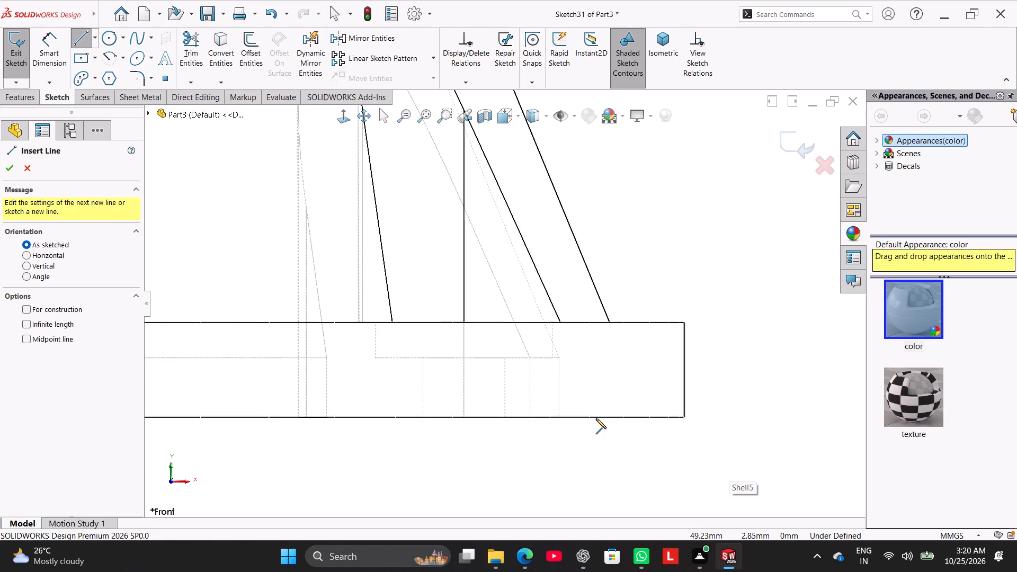
scroll(596, 418, "up", 4)
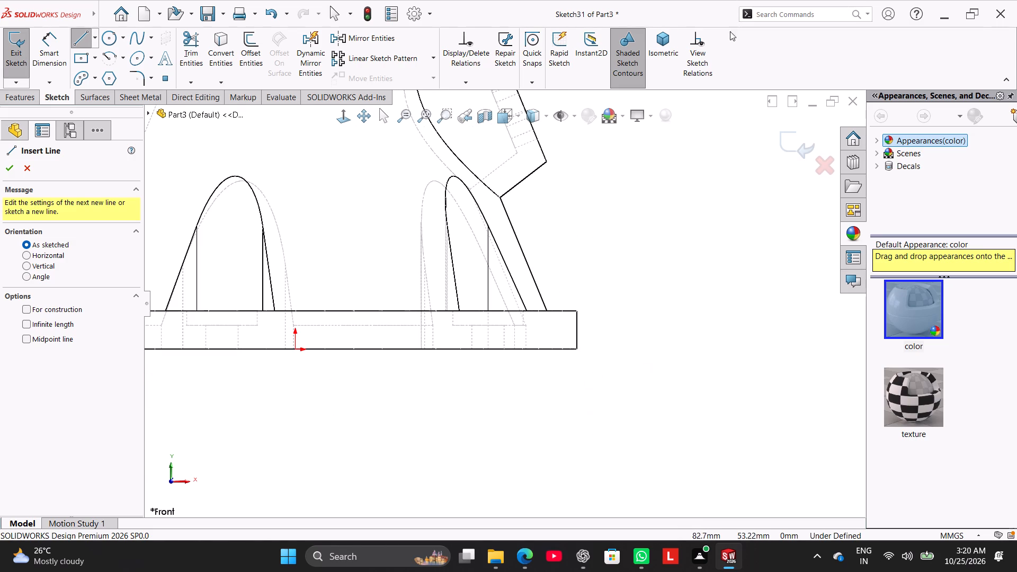
scroll(557, 293, "up", 1)
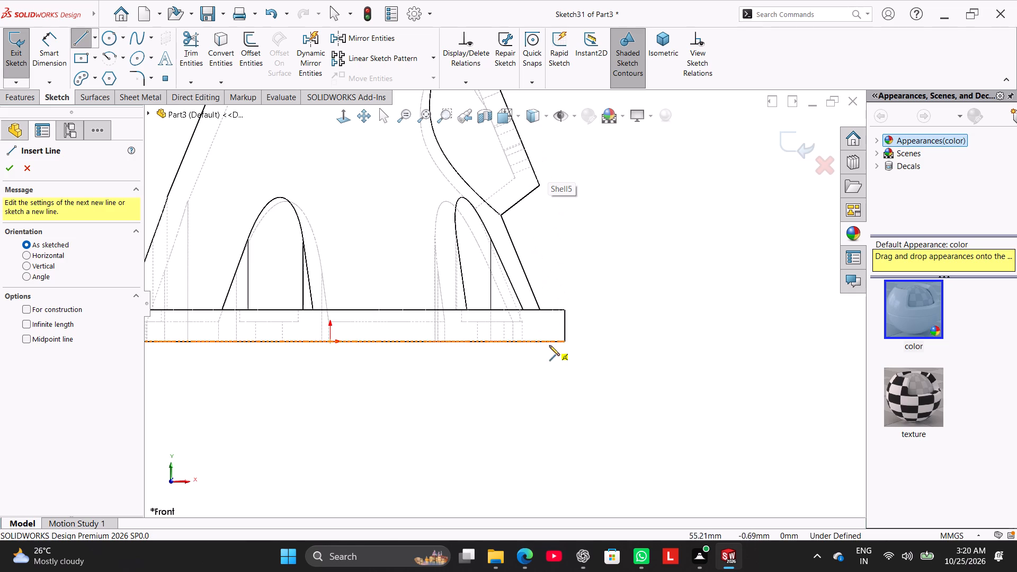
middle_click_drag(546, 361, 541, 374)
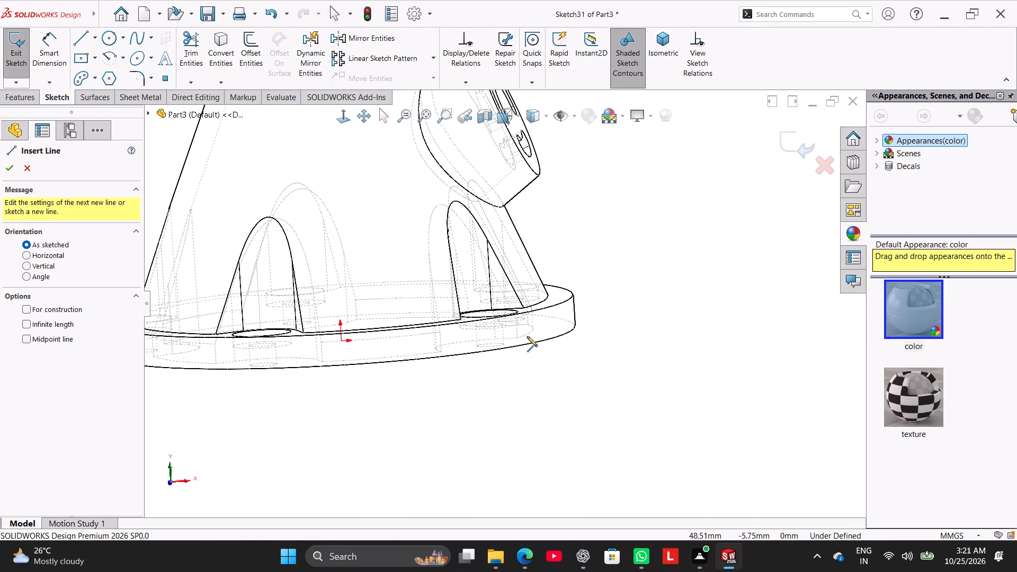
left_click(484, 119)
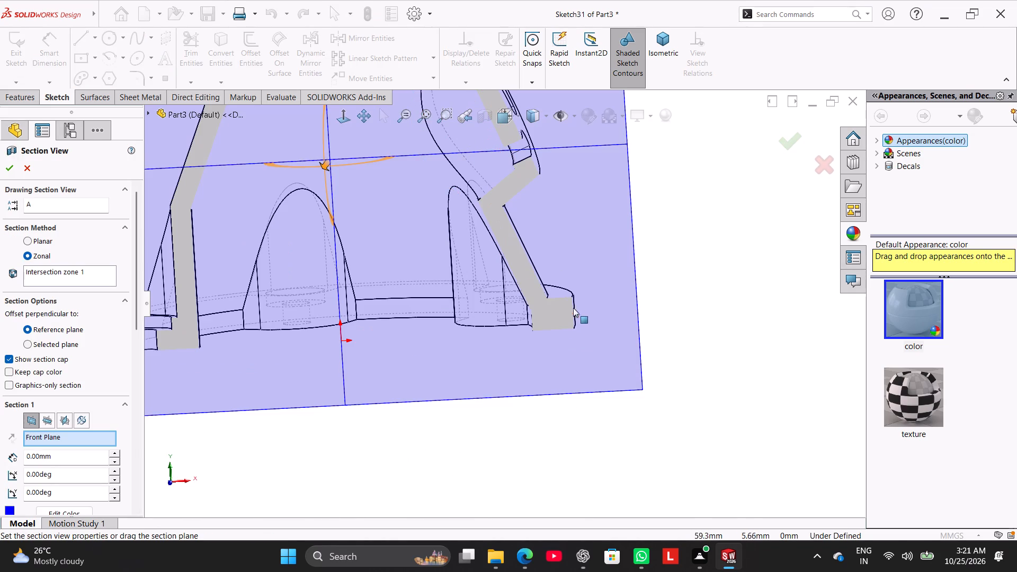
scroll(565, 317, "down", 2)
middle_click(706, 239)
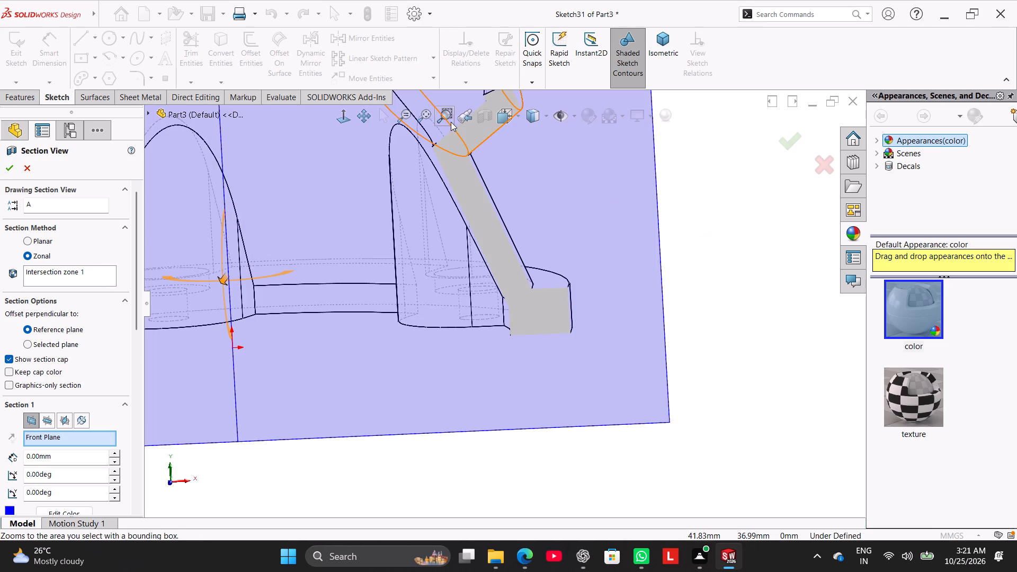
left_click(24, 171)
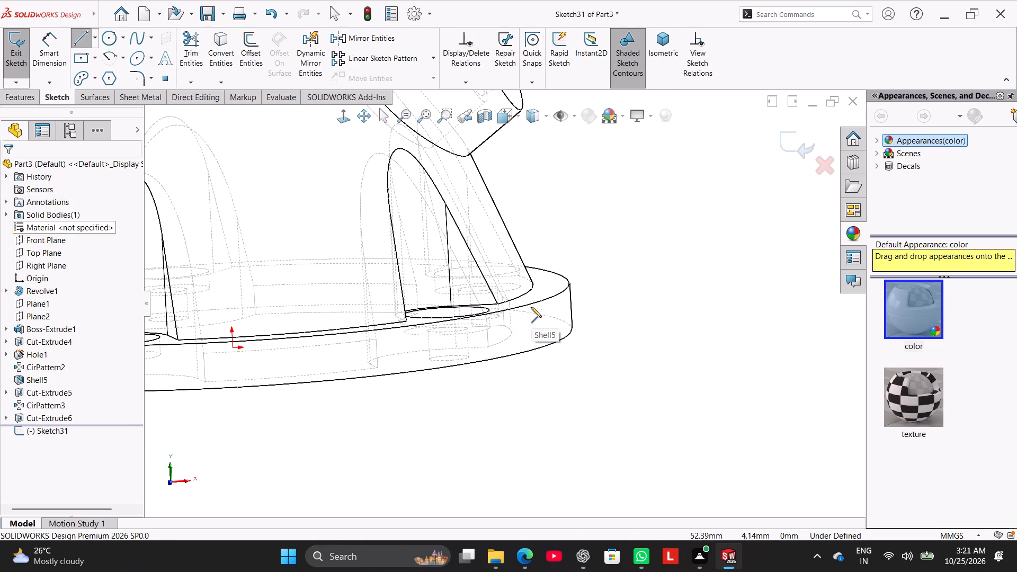
Sketch a slanted line about 8.9 mm long from the base flange's upper edge to its lower edge, under the cone wall beside the boss.
left_click(346, 112)
scroll(711, 469, "down", 4)
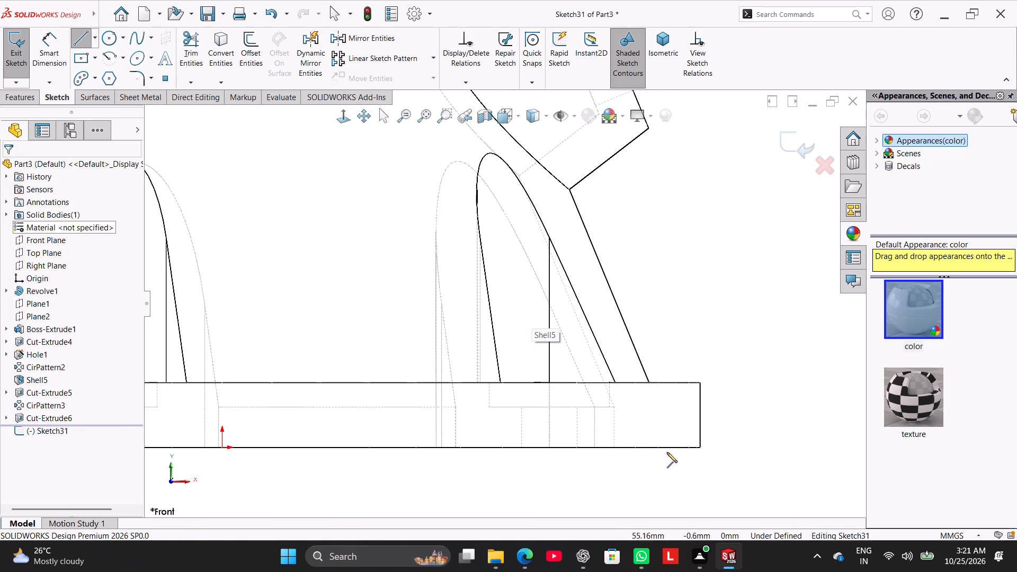
scroll(629, 425, "down", 1)
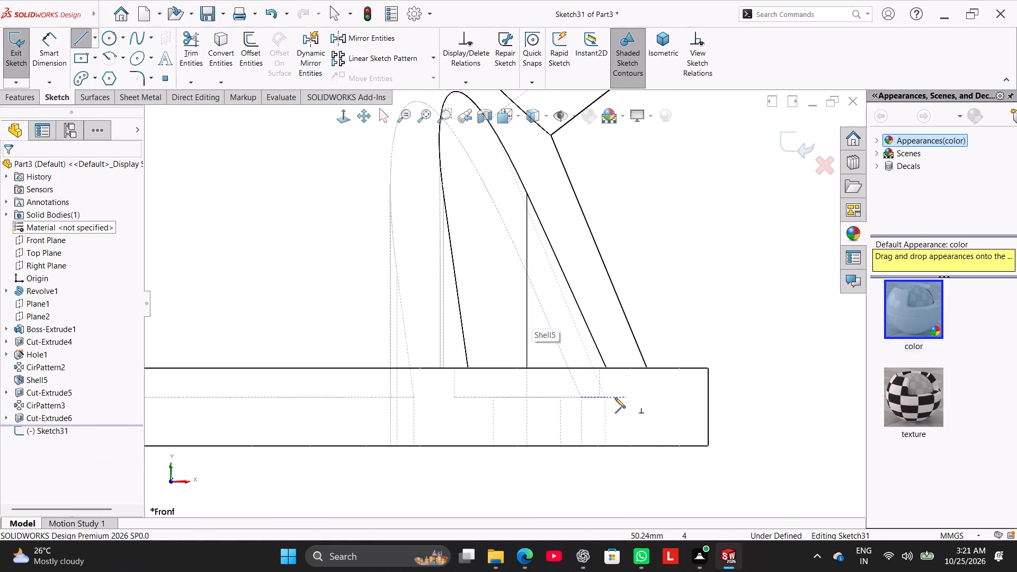
left_click(593, 368)
left_click(631, 445)
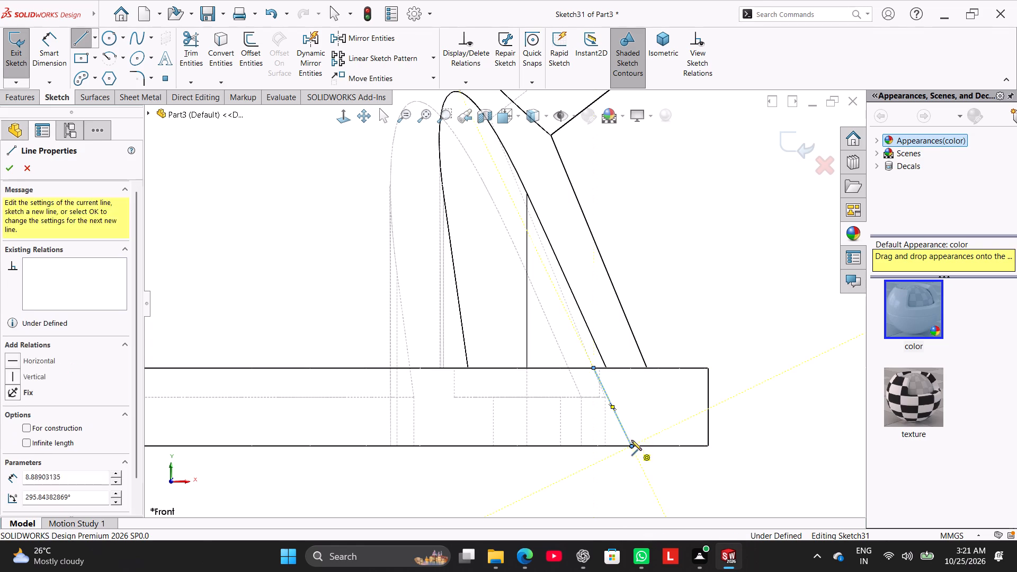
right_click(724, 270)
left_click(737, 276)
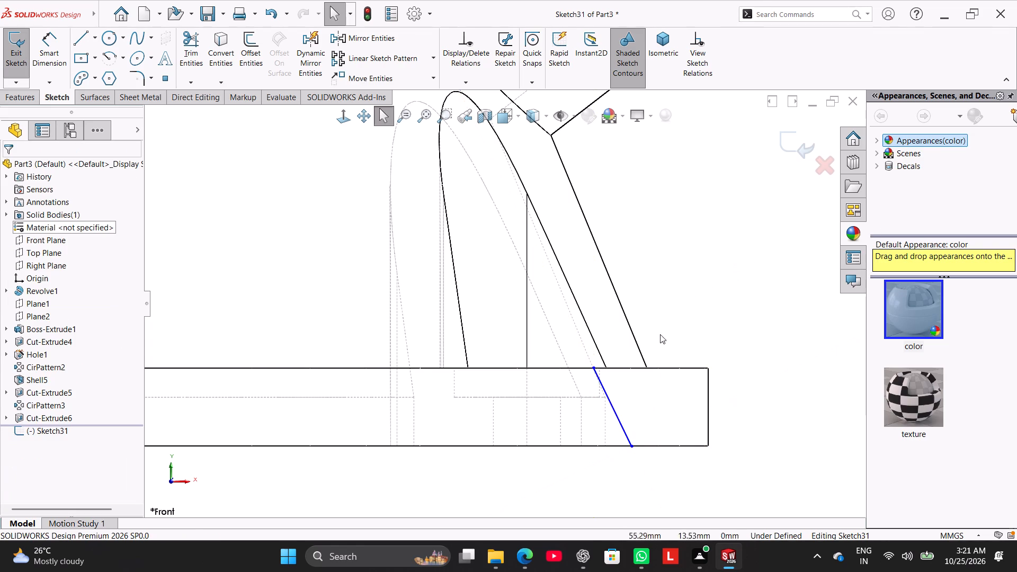
Make the slanted line parallel to the cone's outer silhouette edge.
left_click(639, 351, "ctrl")
left_click(611, 404, "ctrl")
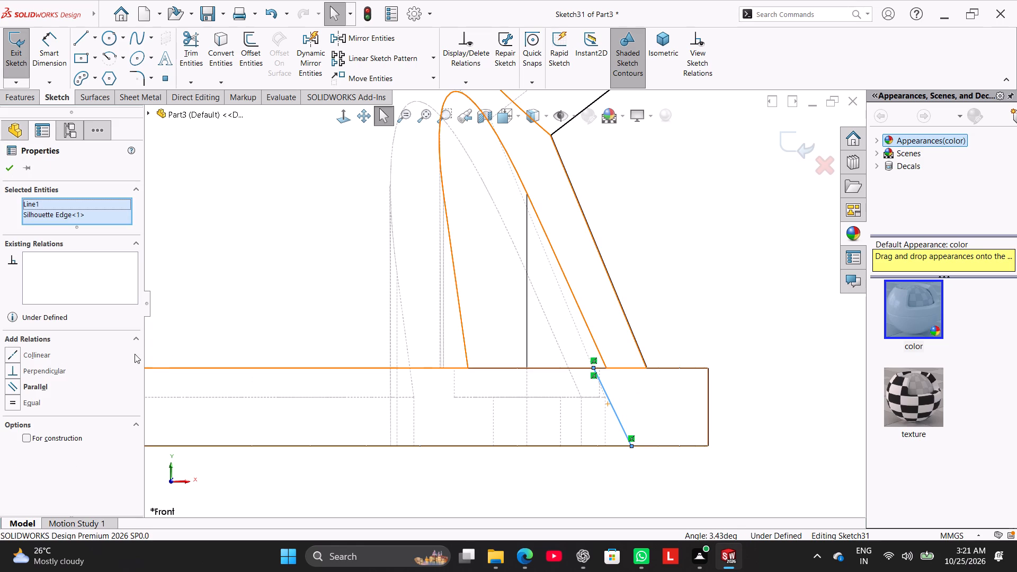
left_click(38, 385)
left_click(698, 246)
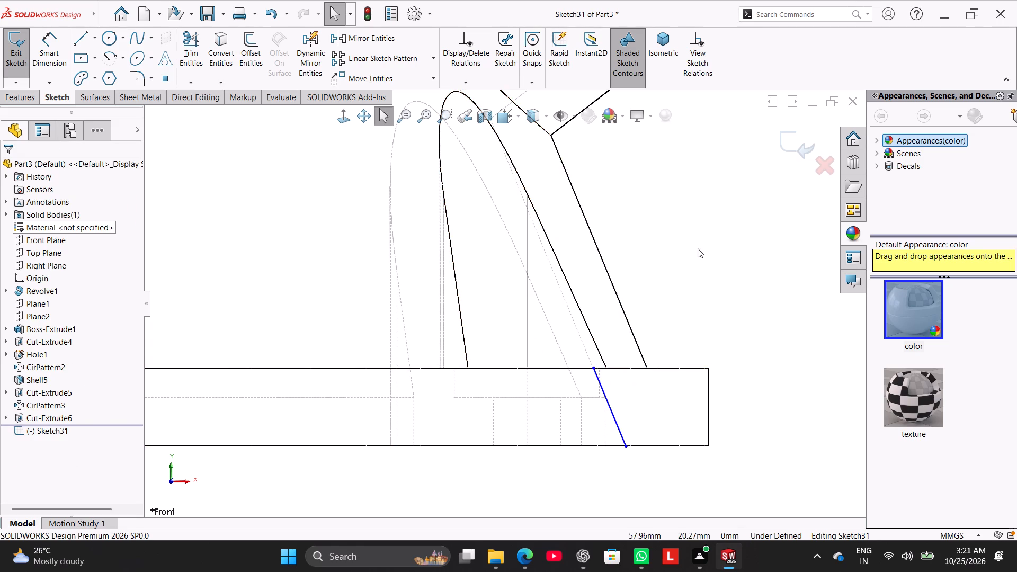
Dimension the slanted line at 5 mm from the cone's outer silhouette edge.
left_click(39, 46)
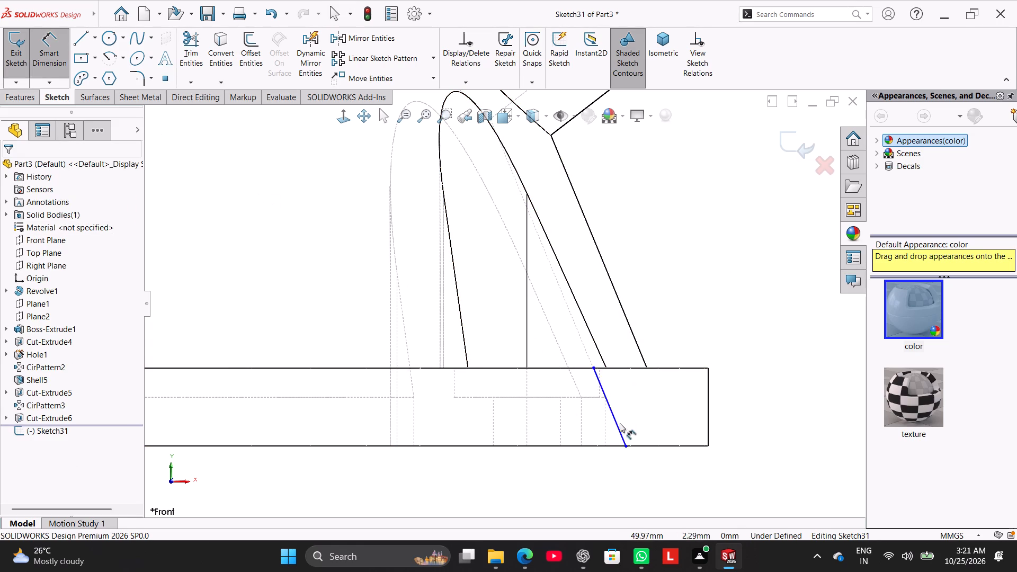
left_click(615, 418)
left_click(636, 343)
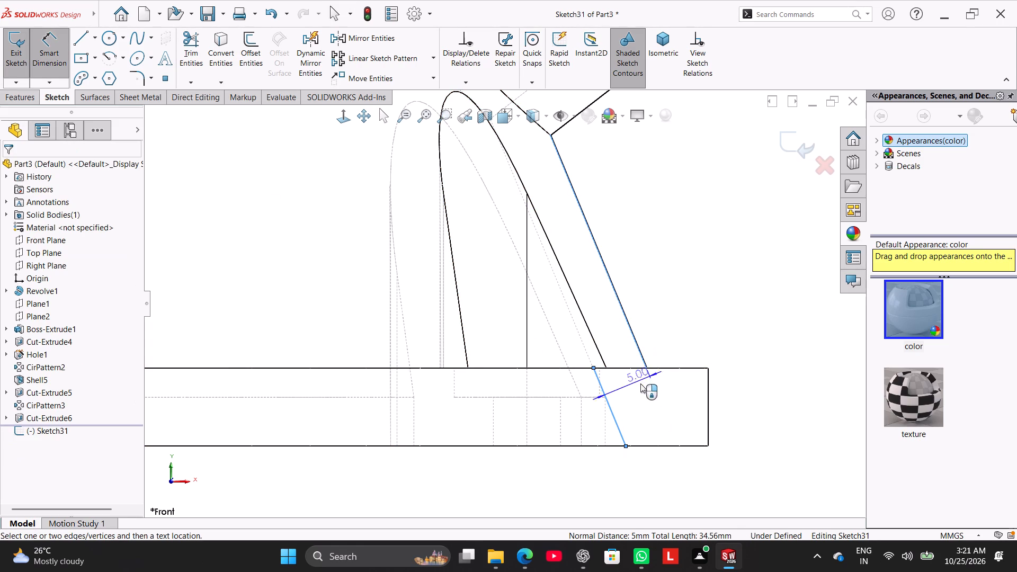
left_click(644, 404)
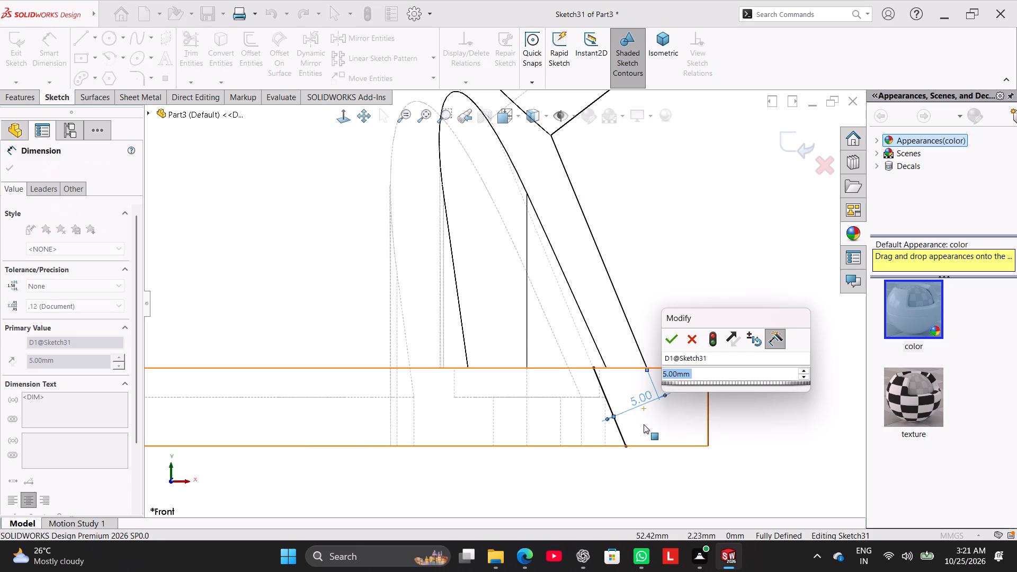
left_click(673, 342)
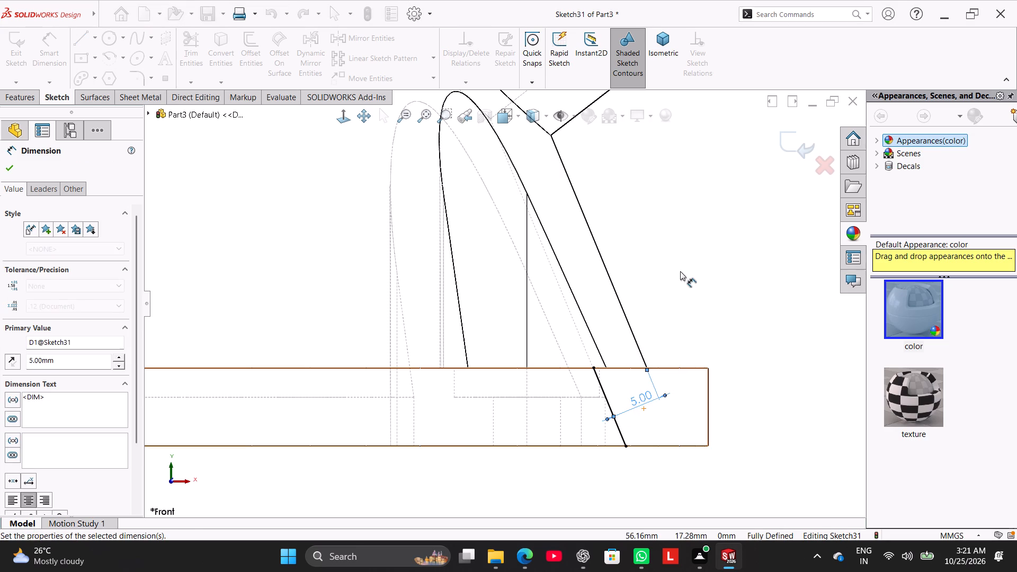
right_click(680, 271)
left_click(715, 306)
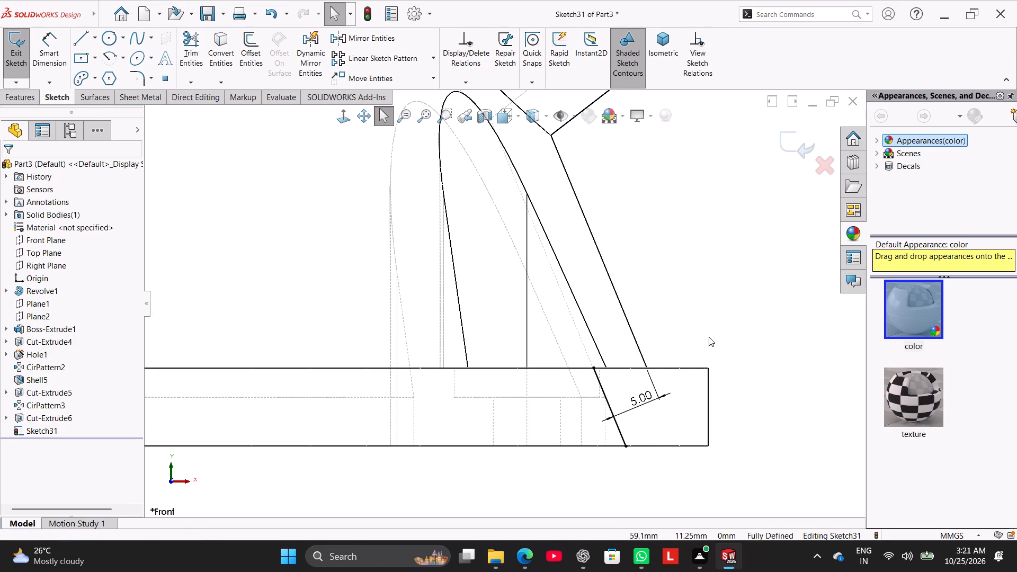
Set the display style to Shaded With Edges.
scroll(709, 337, "up", 6)
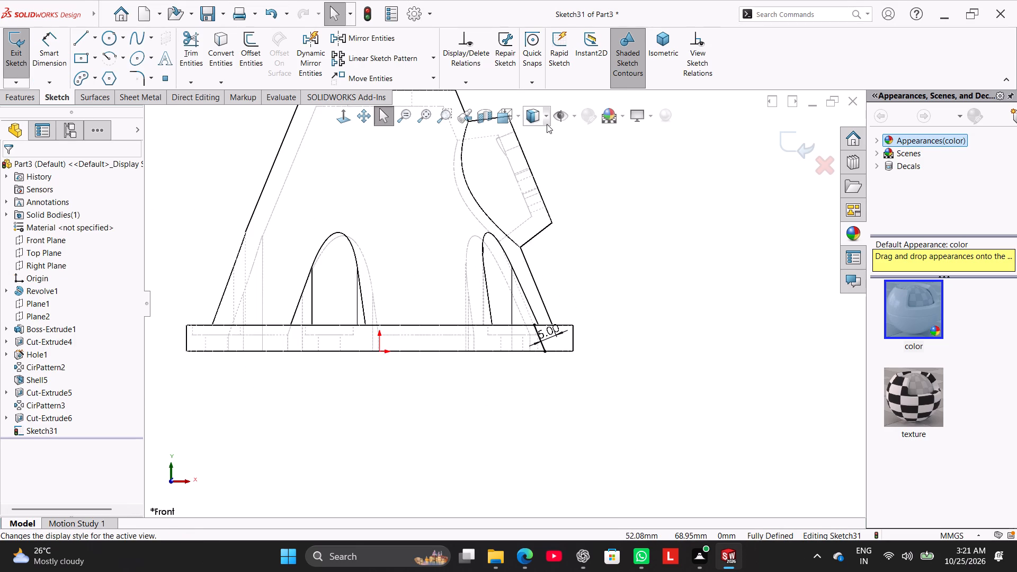
left_click(547, 124)
left_click(537, 138)
left_click(652, 271)
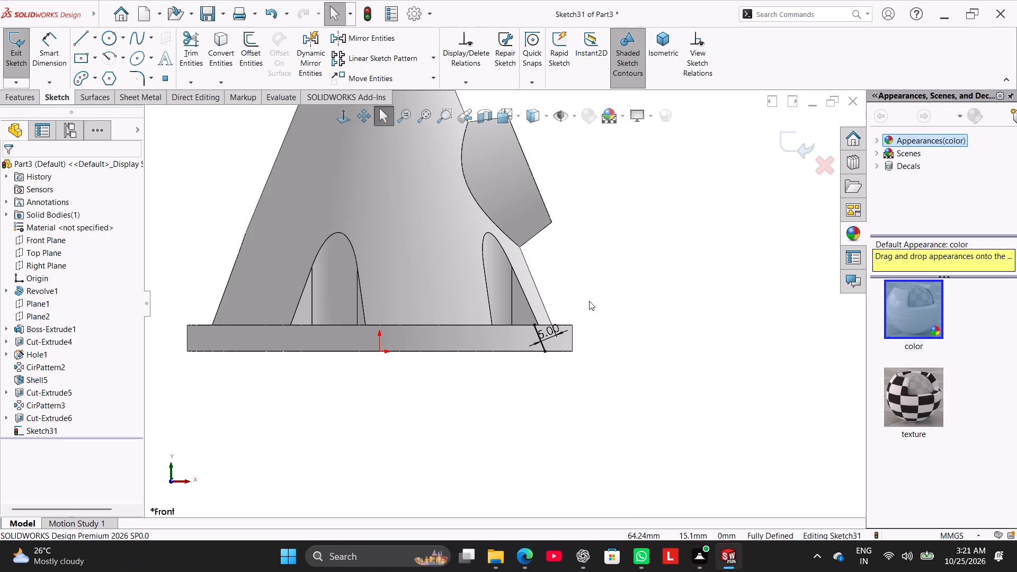
Inspect the flange underside and base opening from below, checking where the slanted line sits against the inner wall.
scroll(572, 285, "up", 2)
middle_click_drag(563, 366, 551, 346)
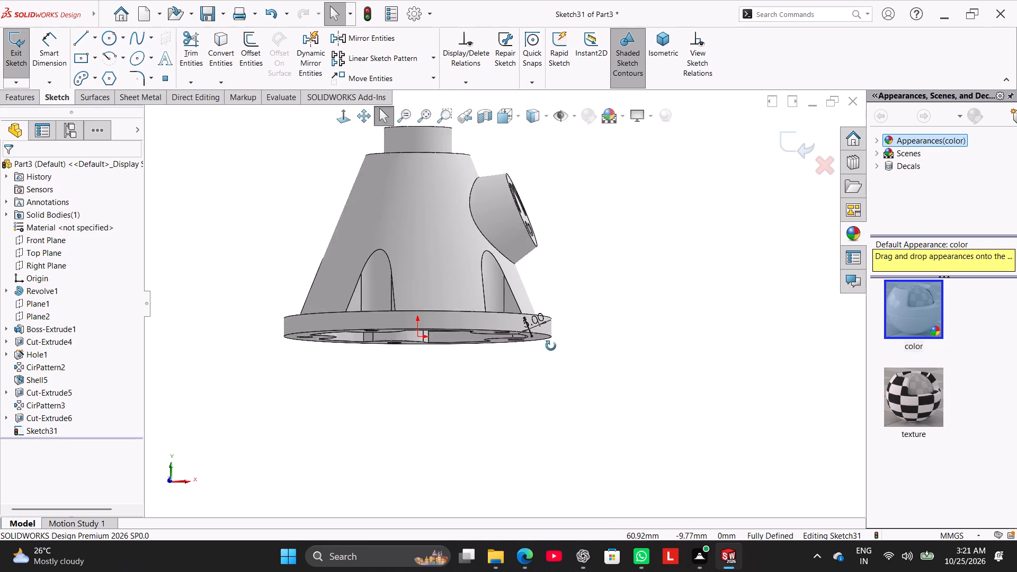
middle_click_drag(551, 346, 583, 198)
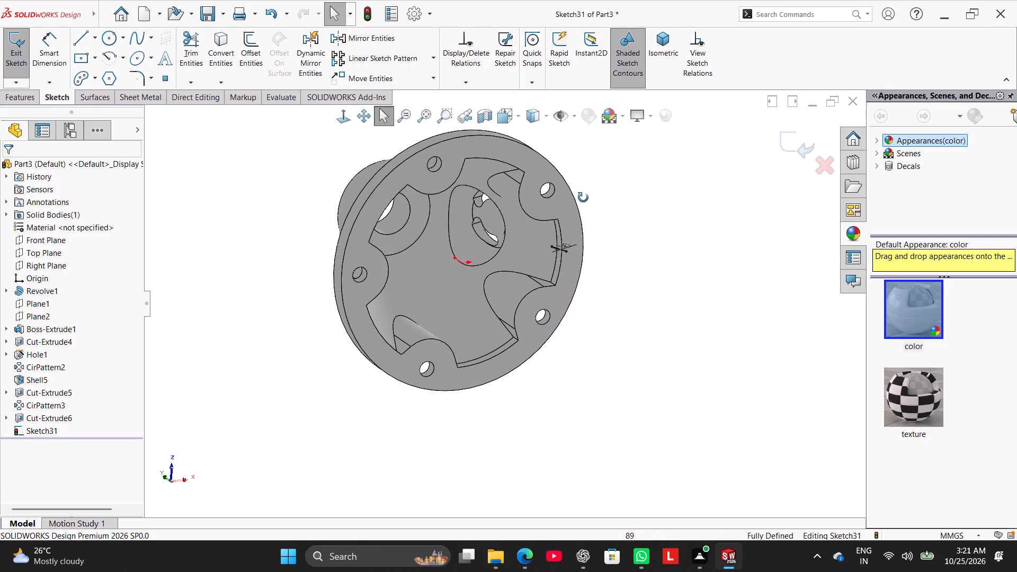
middle_click_drag(583, 198, 552, 182)
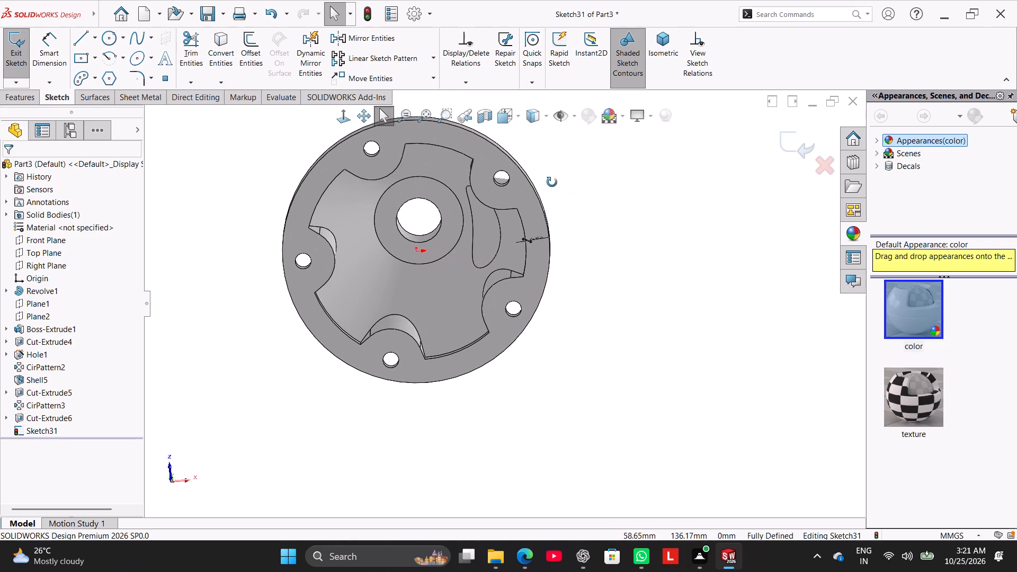
middle_click_drag(552, 182, 550, 181)
scroll(537, 276, "down", 6)
scroll(520, 215, "down", 2)
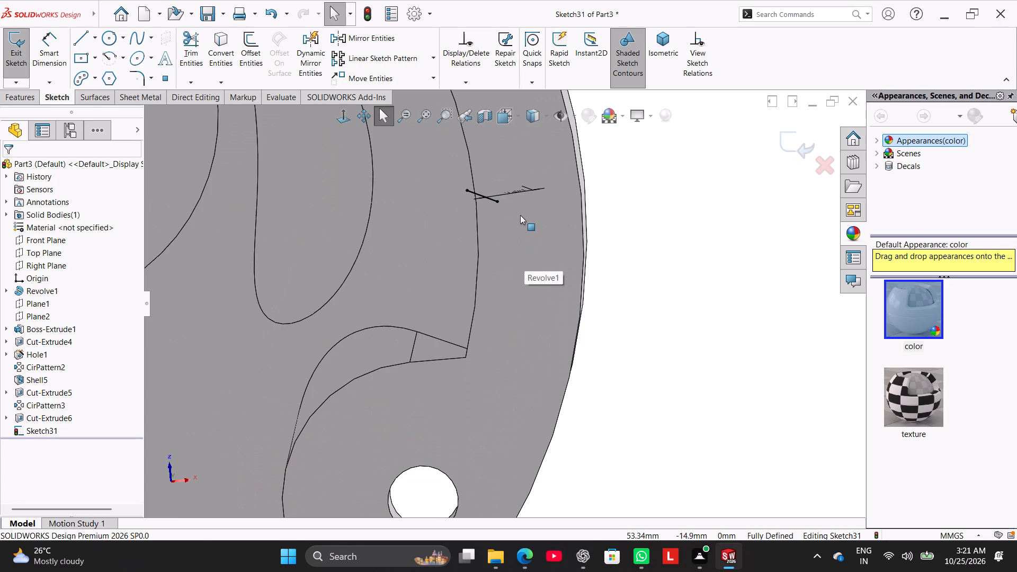
scroll(520, 215, "up", 10)
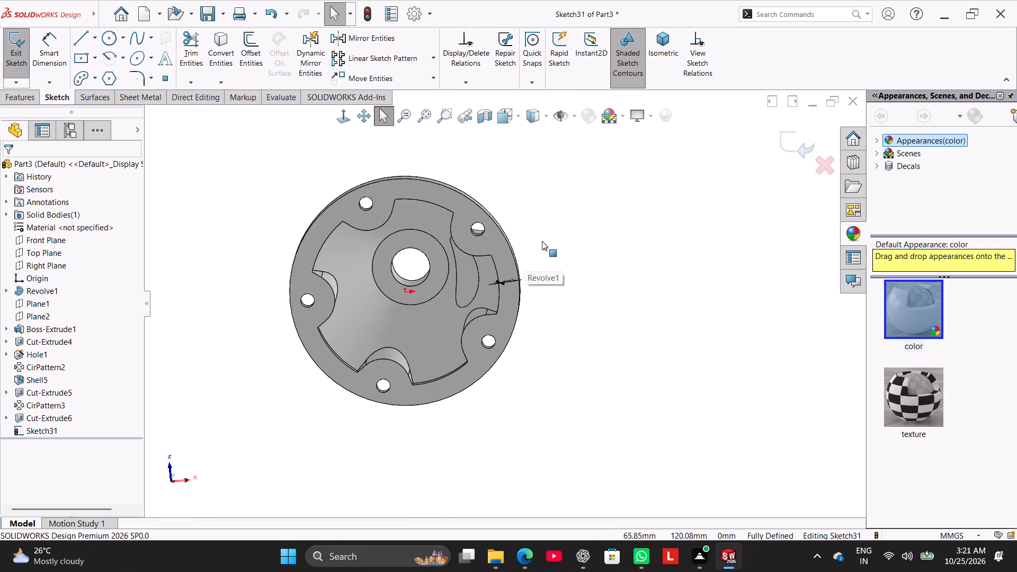
middle_click_drag(572, 256, 581, 376)
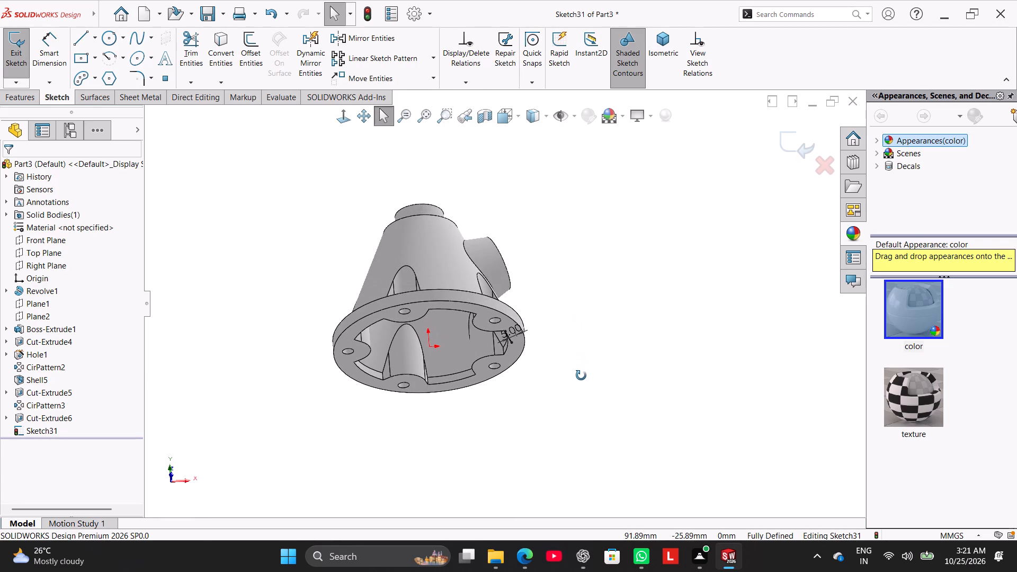
middle_click_drag(581, 376, 570, 210)
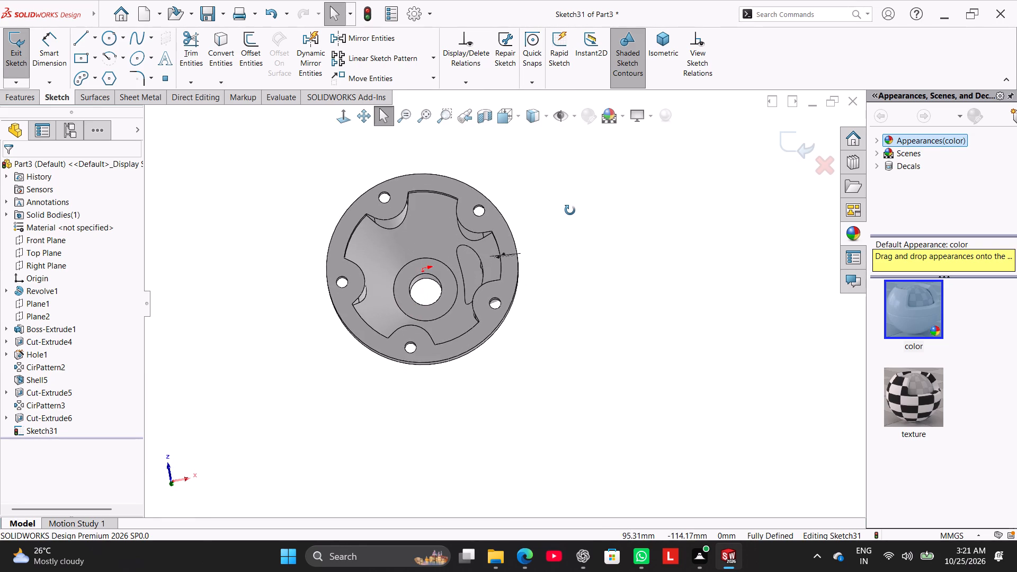
middle_click_drag(570, 210, 579, 231)
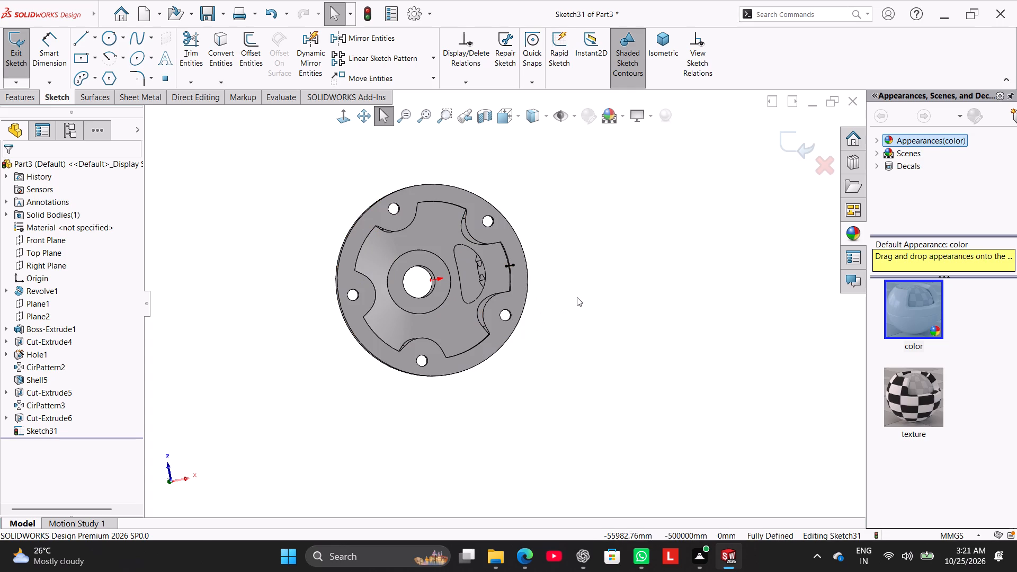
scroll(577, 297, "up", 2)
scroll(577, 297, "down", 2)
middle_click_drag(550, 288, 549, 310)
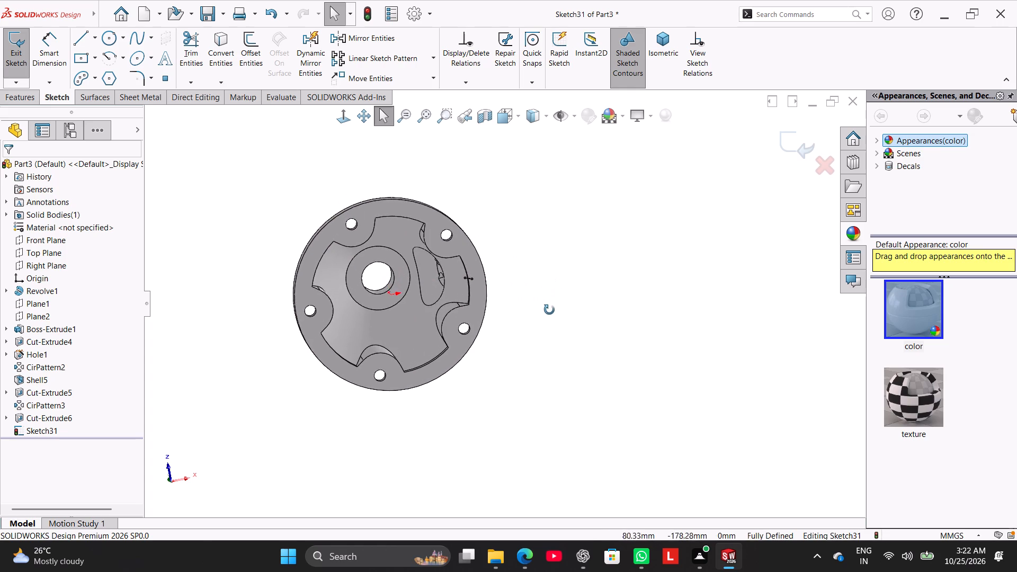
middle_click_drag(549, 310, 549, 314)
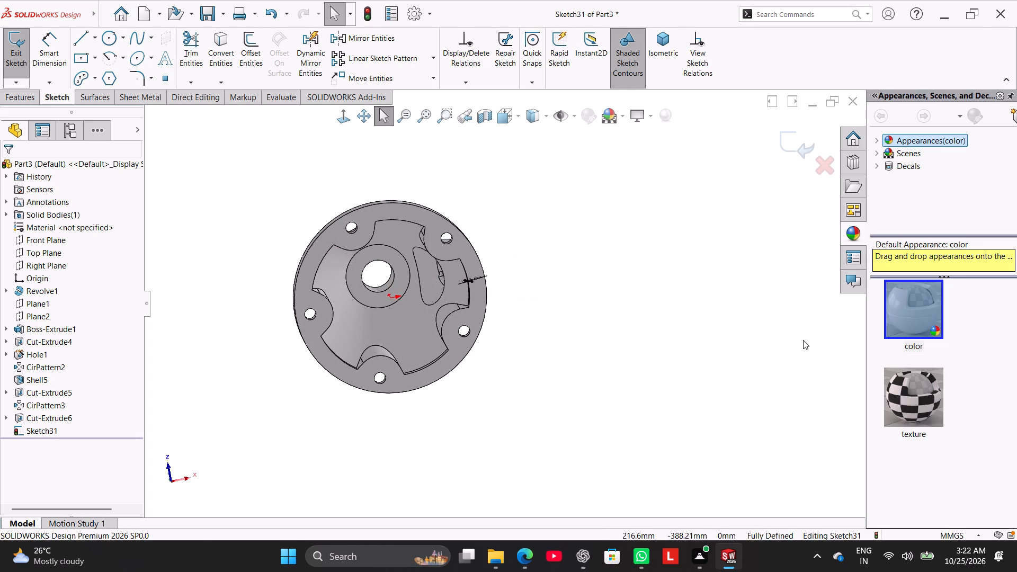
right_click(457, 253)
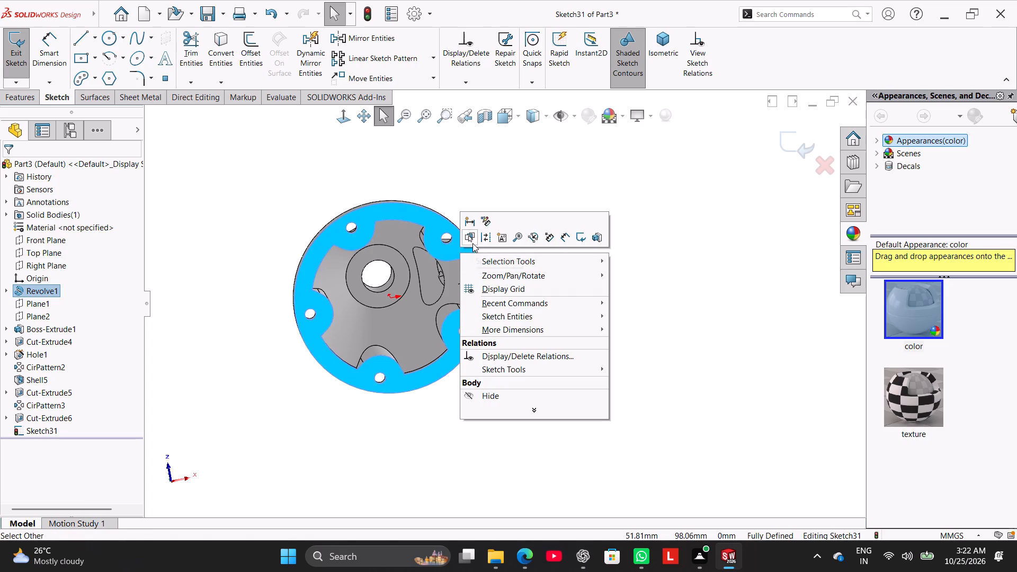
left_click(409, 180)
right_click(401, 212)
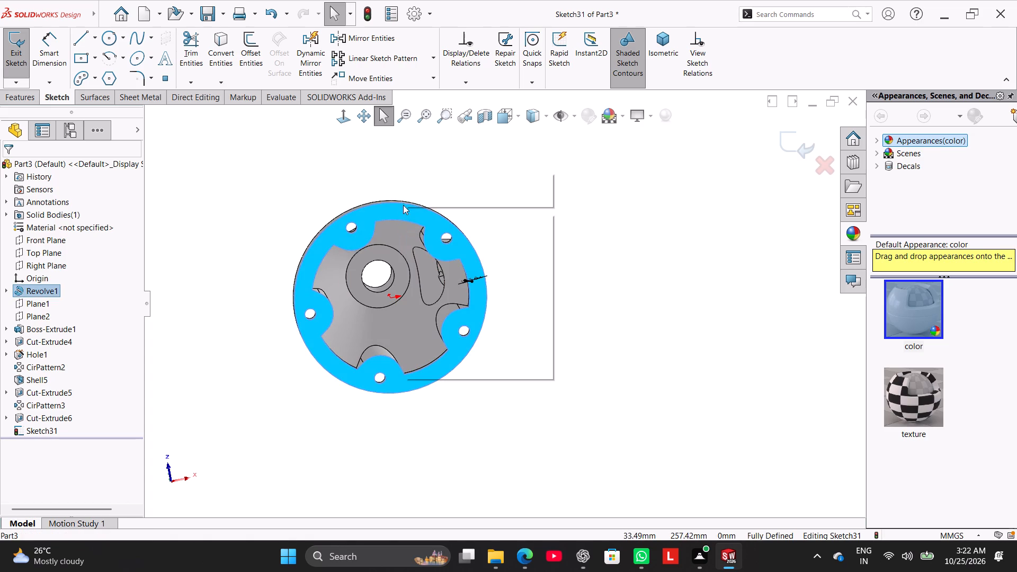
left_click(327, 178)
Exit the slanted-line sketch and start a new sketch on the base flange's underside face.
left_click(12, 48)
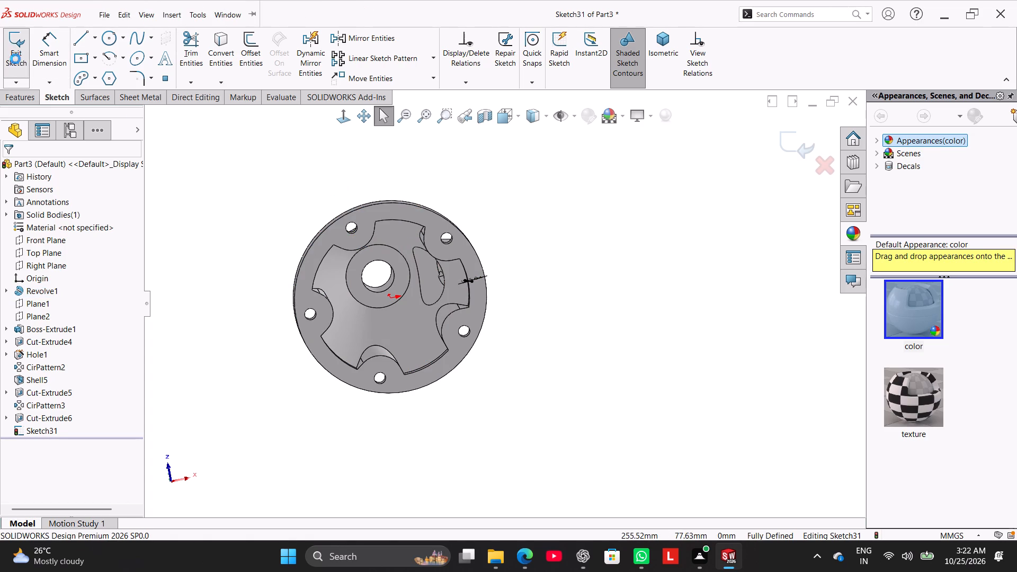
right_click(426, 218)
left_click(459, 207)
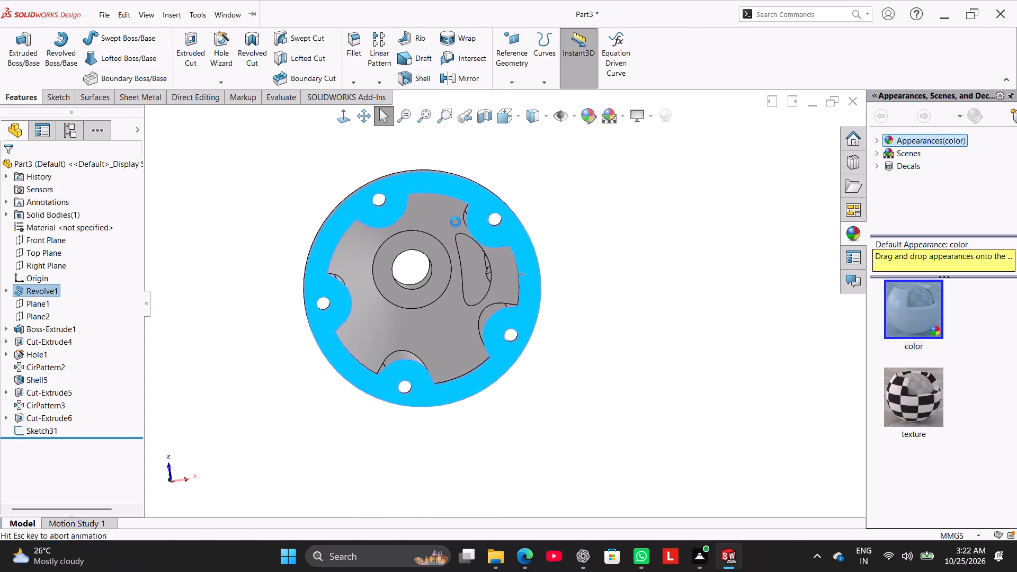
left_click(761, 303)
scroll(667, 303, "down", 3)
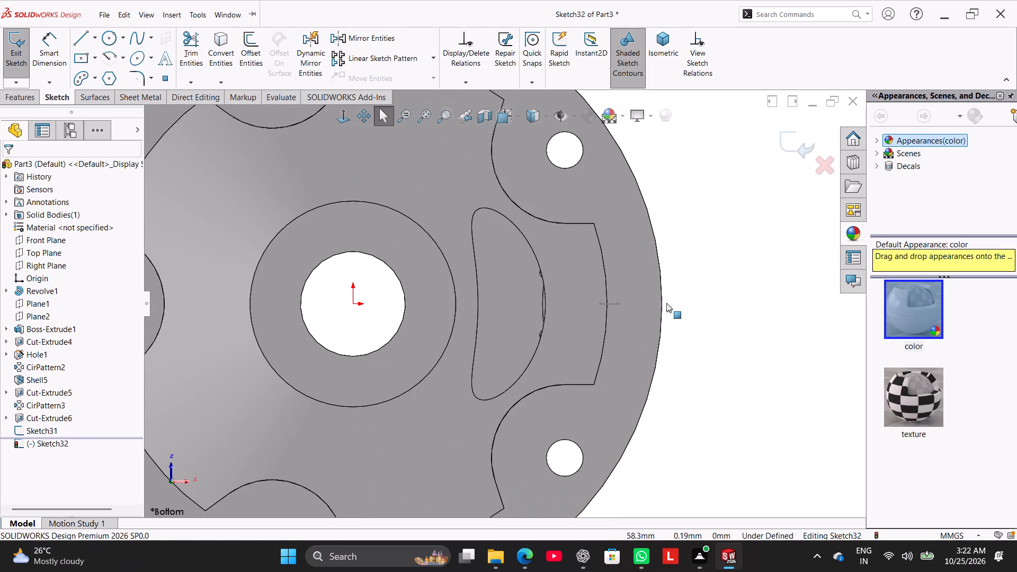
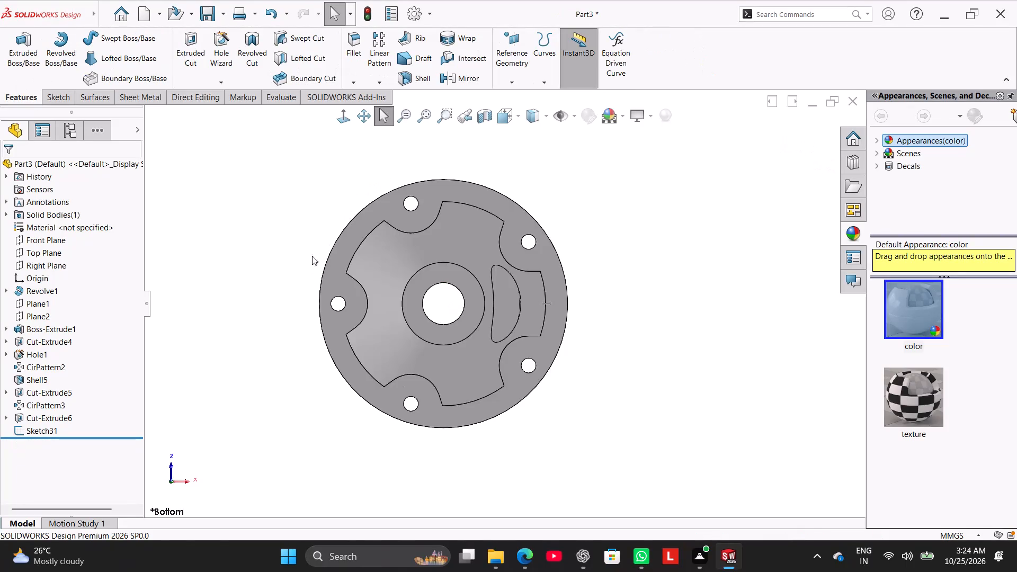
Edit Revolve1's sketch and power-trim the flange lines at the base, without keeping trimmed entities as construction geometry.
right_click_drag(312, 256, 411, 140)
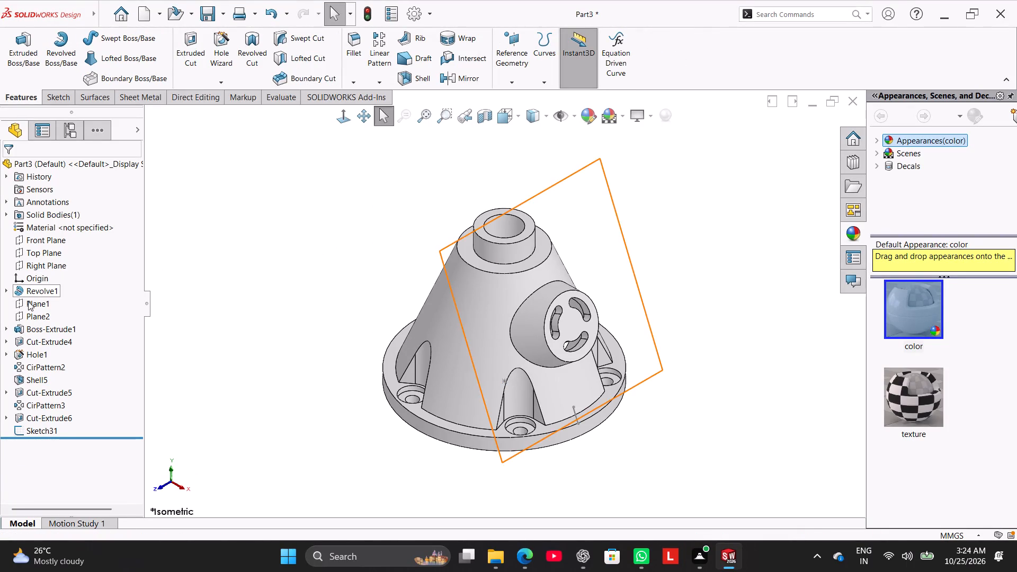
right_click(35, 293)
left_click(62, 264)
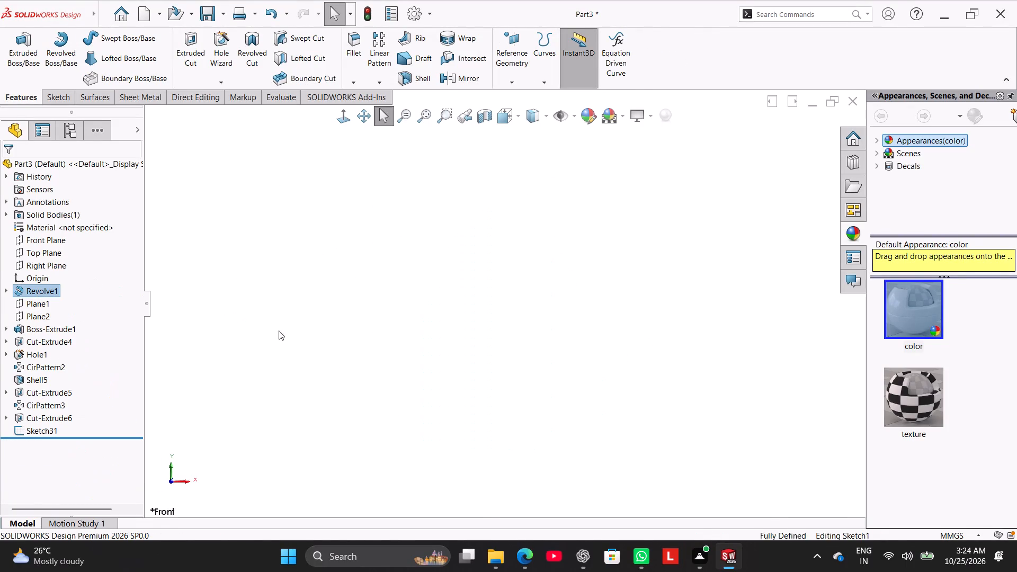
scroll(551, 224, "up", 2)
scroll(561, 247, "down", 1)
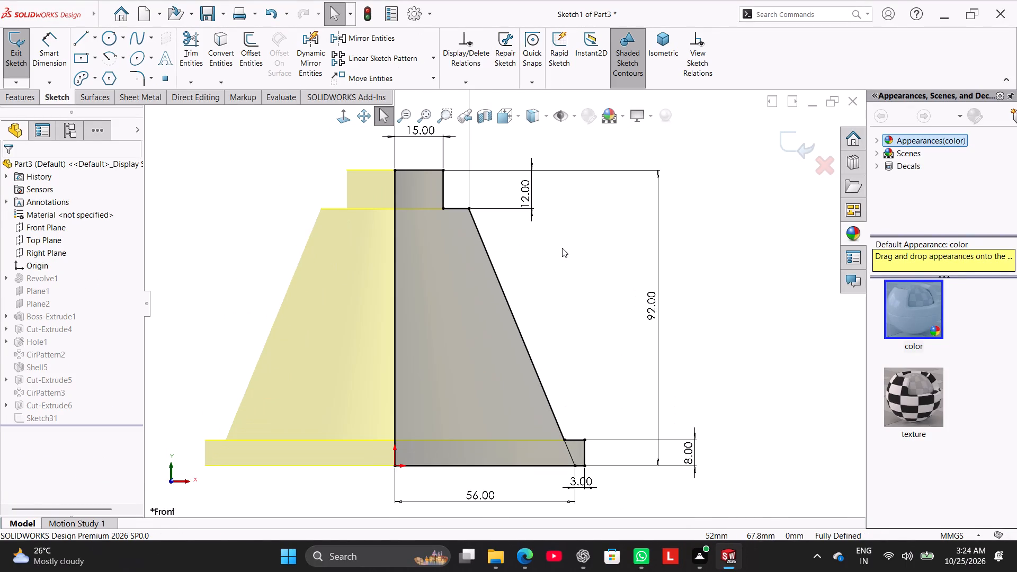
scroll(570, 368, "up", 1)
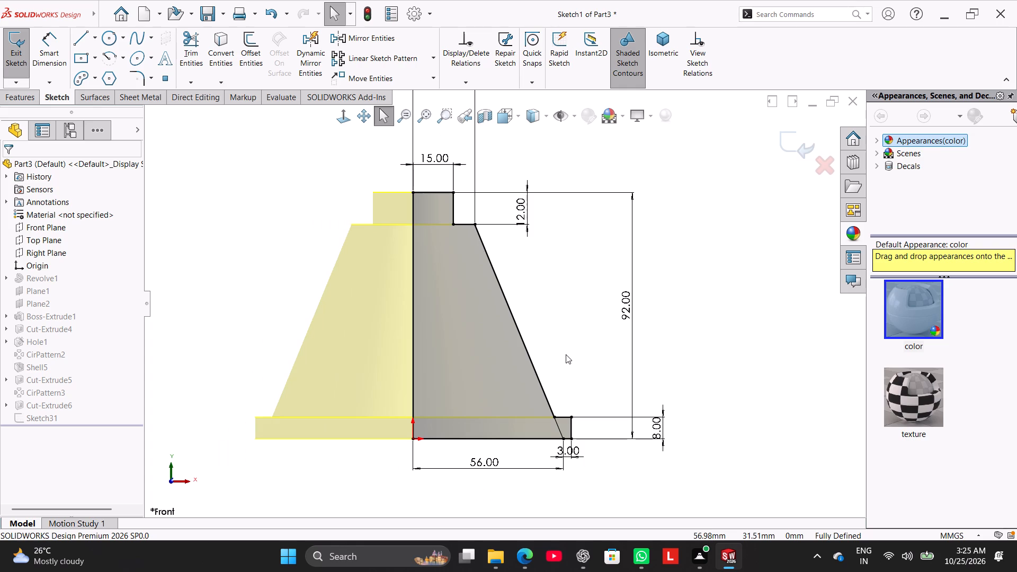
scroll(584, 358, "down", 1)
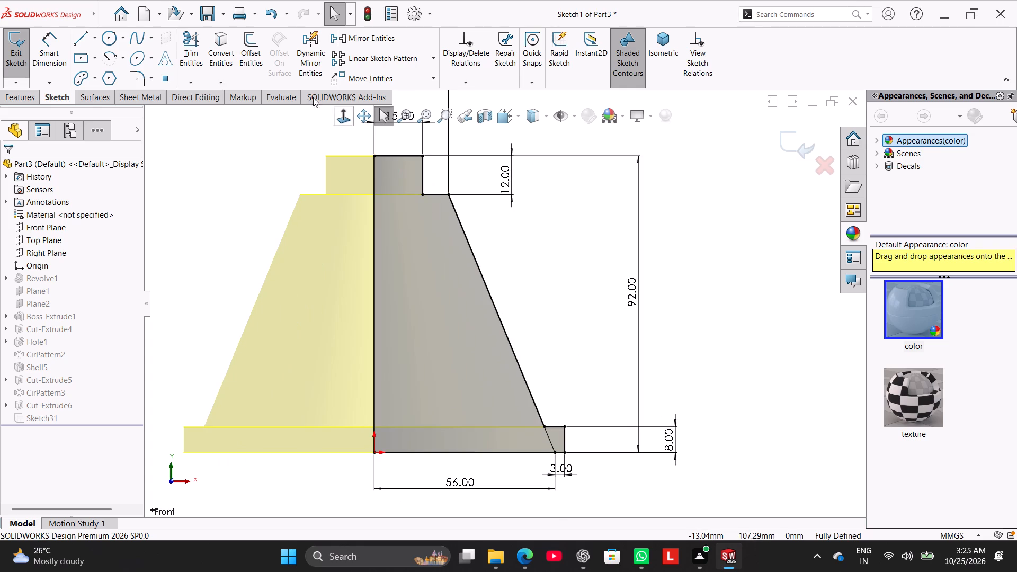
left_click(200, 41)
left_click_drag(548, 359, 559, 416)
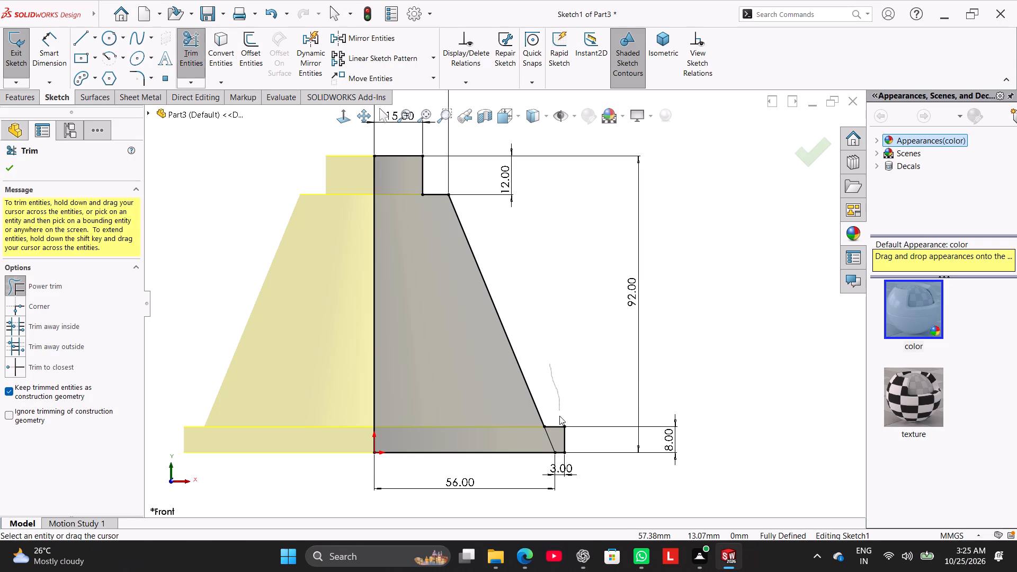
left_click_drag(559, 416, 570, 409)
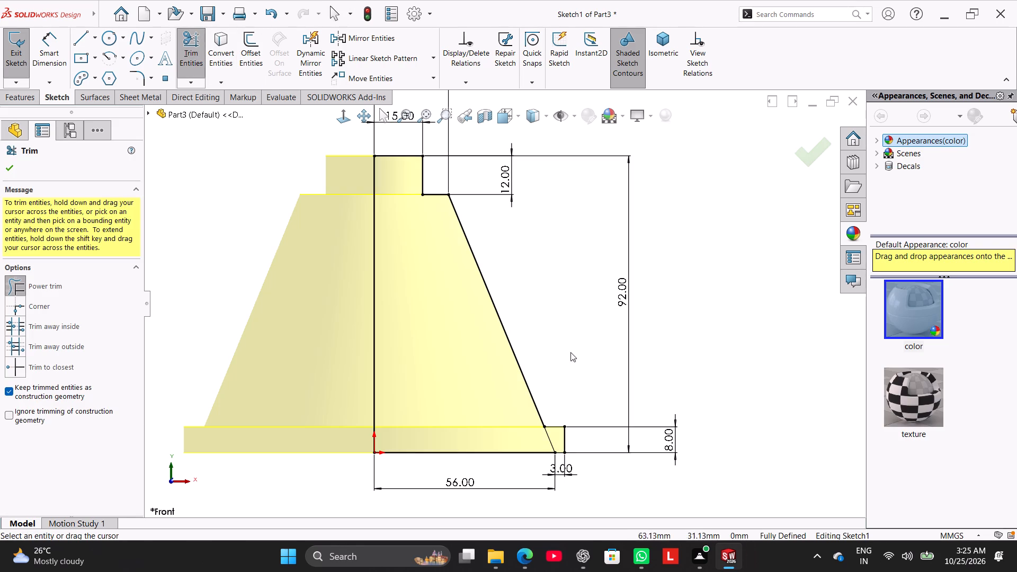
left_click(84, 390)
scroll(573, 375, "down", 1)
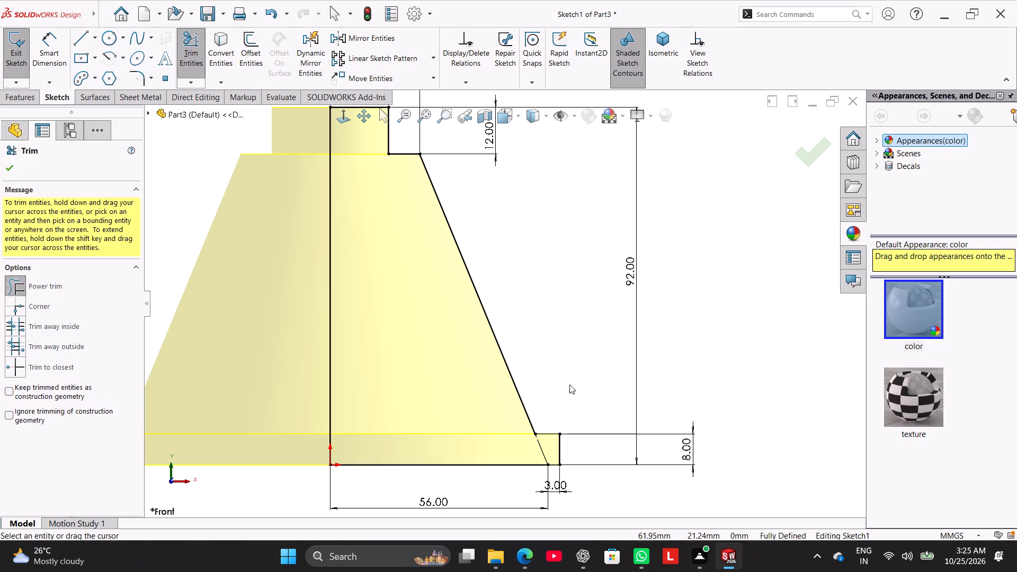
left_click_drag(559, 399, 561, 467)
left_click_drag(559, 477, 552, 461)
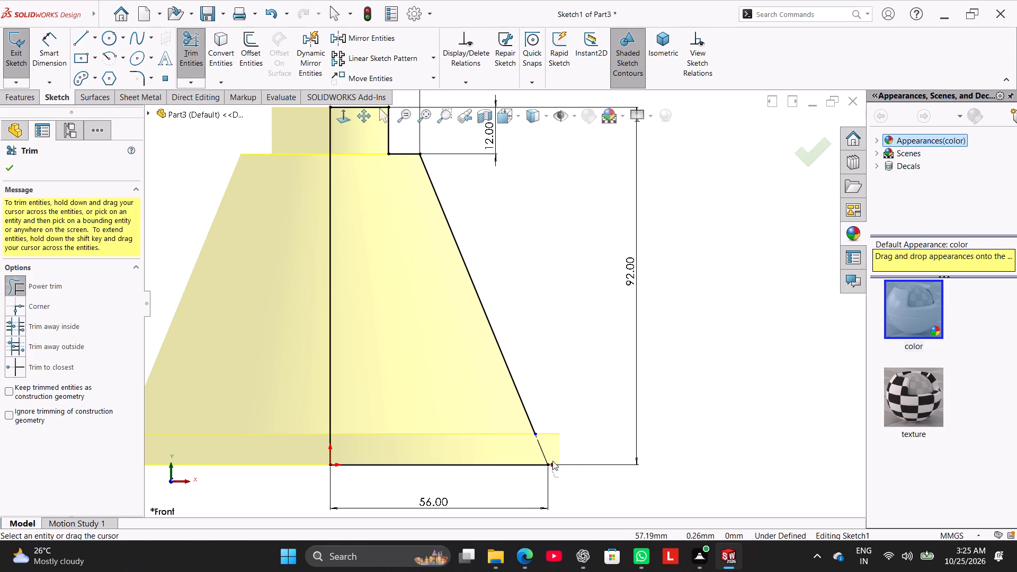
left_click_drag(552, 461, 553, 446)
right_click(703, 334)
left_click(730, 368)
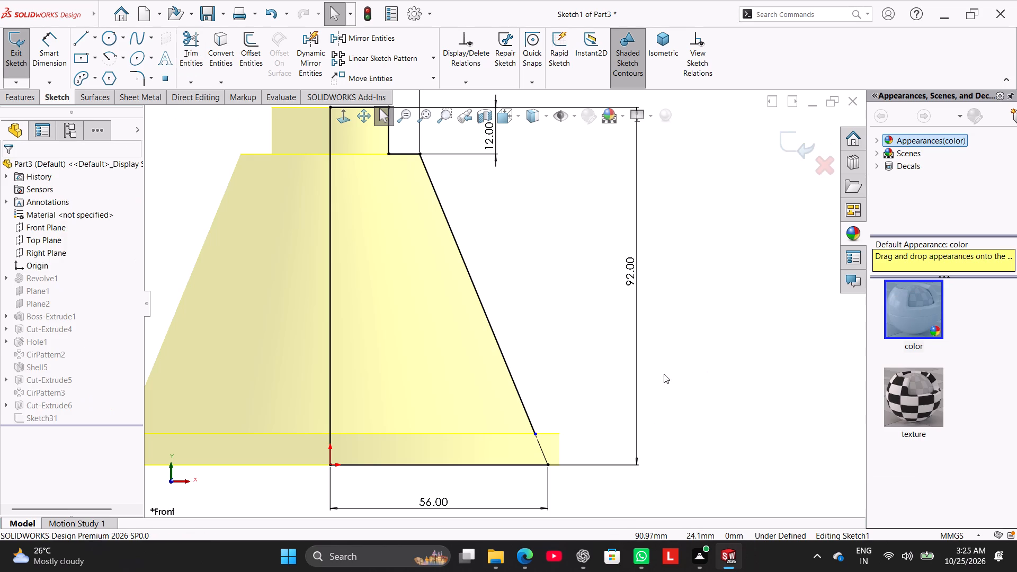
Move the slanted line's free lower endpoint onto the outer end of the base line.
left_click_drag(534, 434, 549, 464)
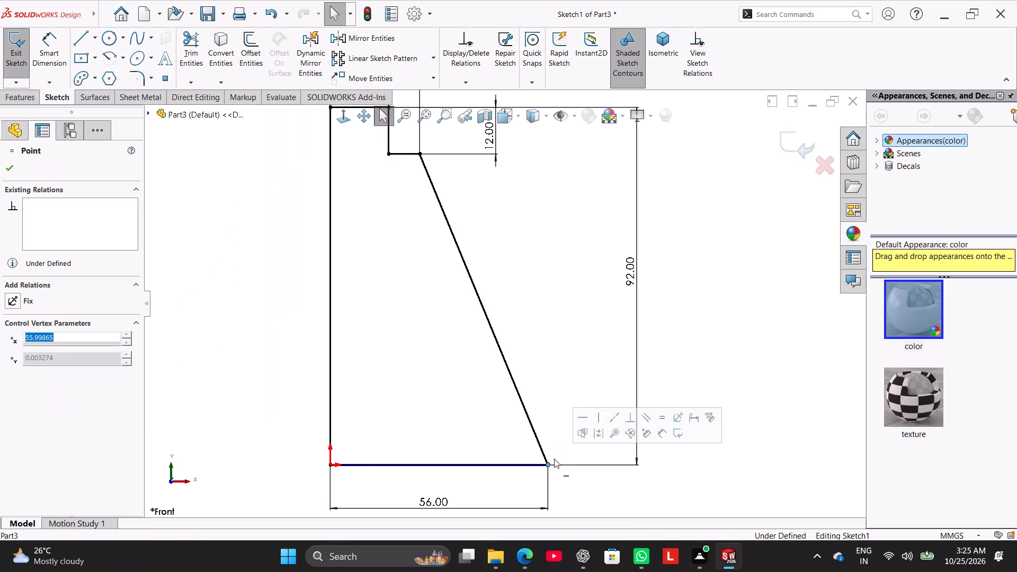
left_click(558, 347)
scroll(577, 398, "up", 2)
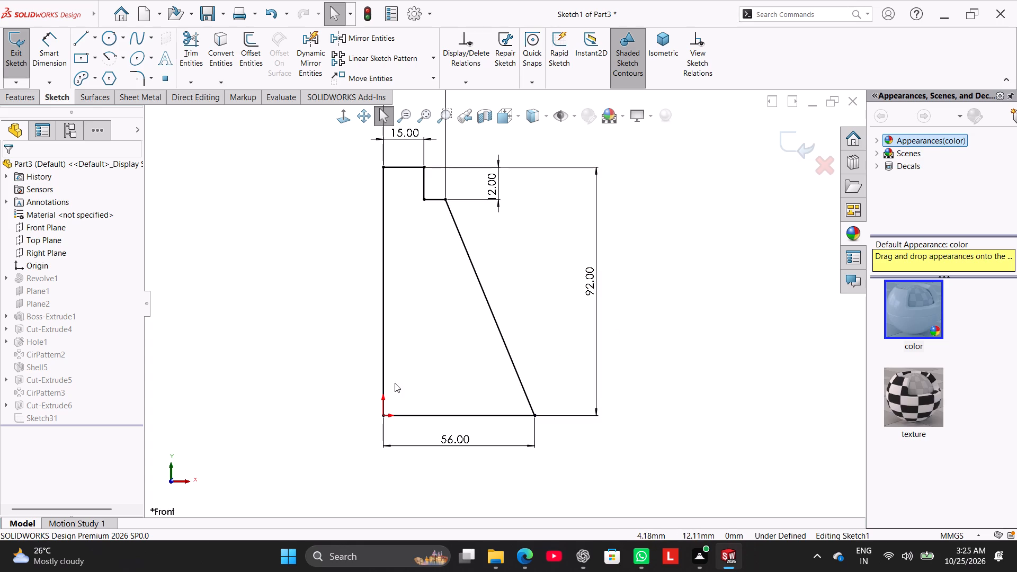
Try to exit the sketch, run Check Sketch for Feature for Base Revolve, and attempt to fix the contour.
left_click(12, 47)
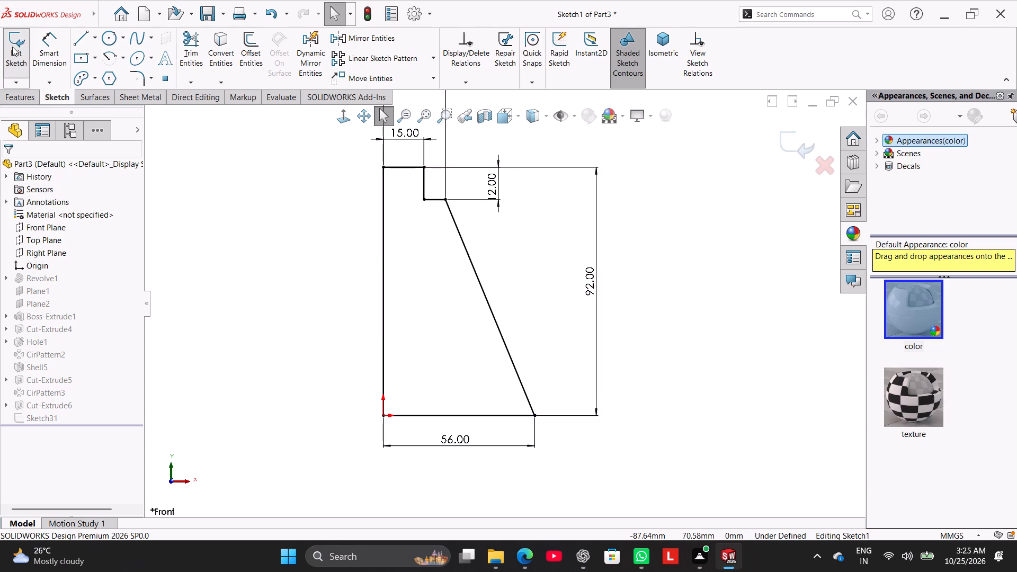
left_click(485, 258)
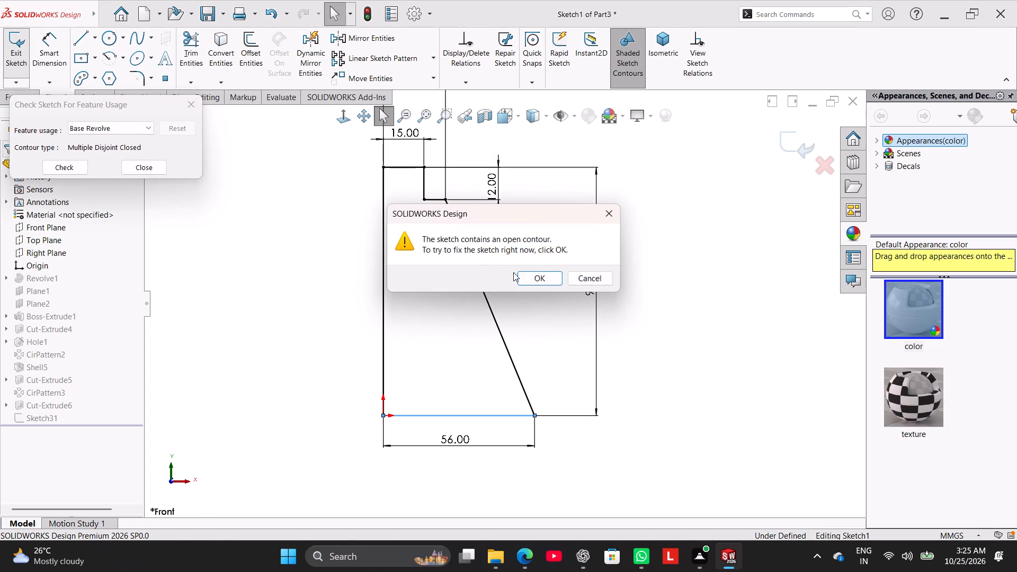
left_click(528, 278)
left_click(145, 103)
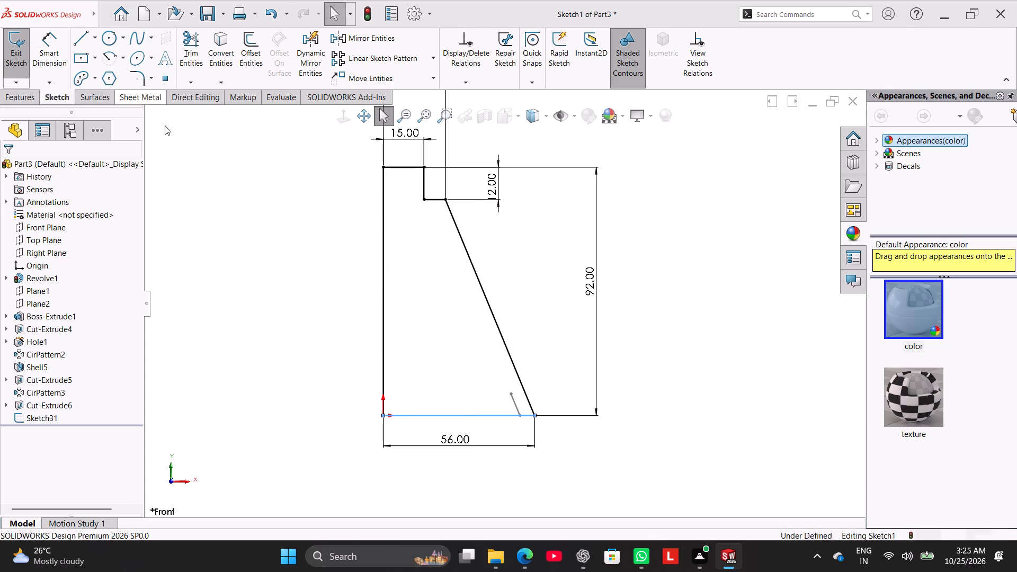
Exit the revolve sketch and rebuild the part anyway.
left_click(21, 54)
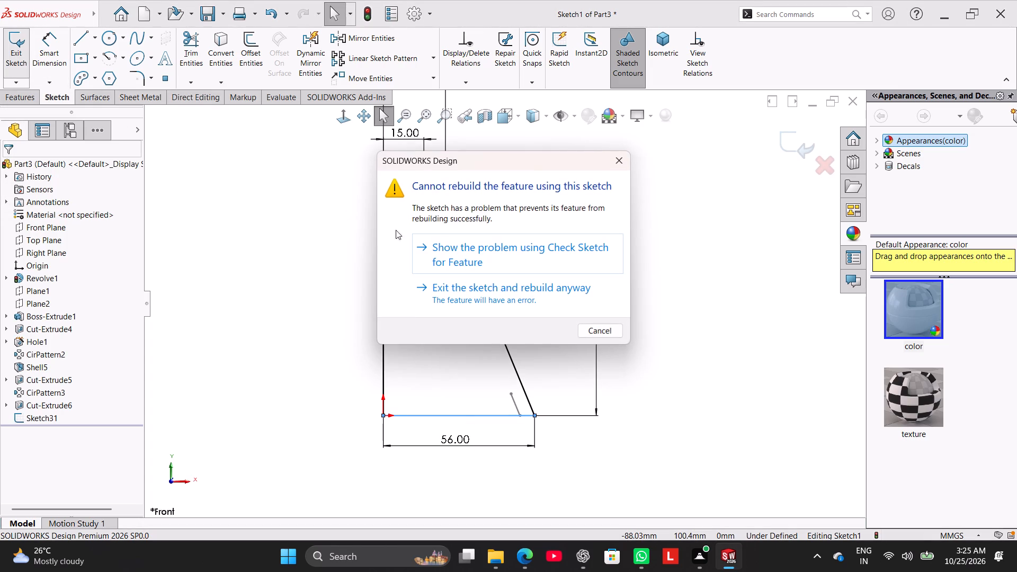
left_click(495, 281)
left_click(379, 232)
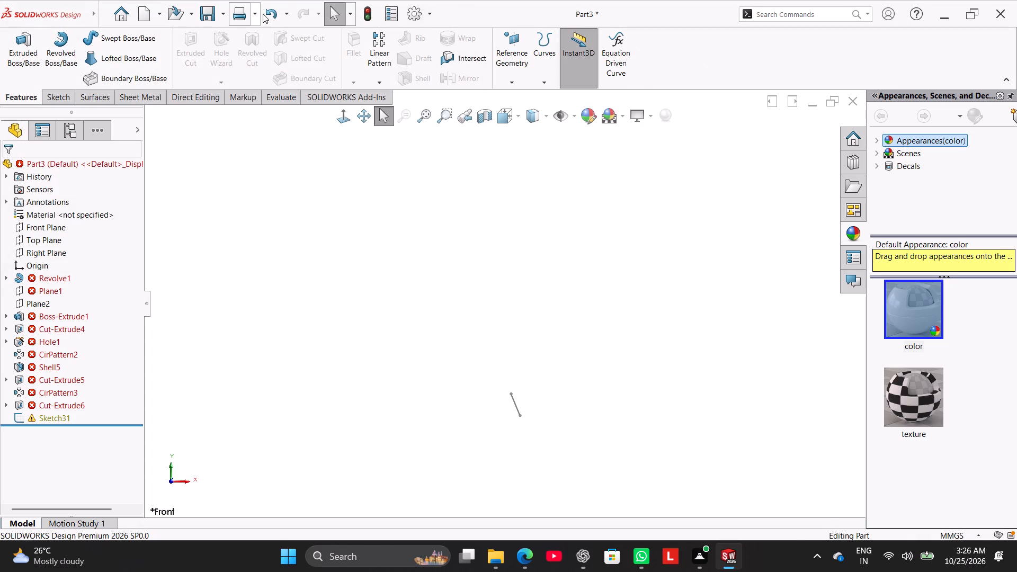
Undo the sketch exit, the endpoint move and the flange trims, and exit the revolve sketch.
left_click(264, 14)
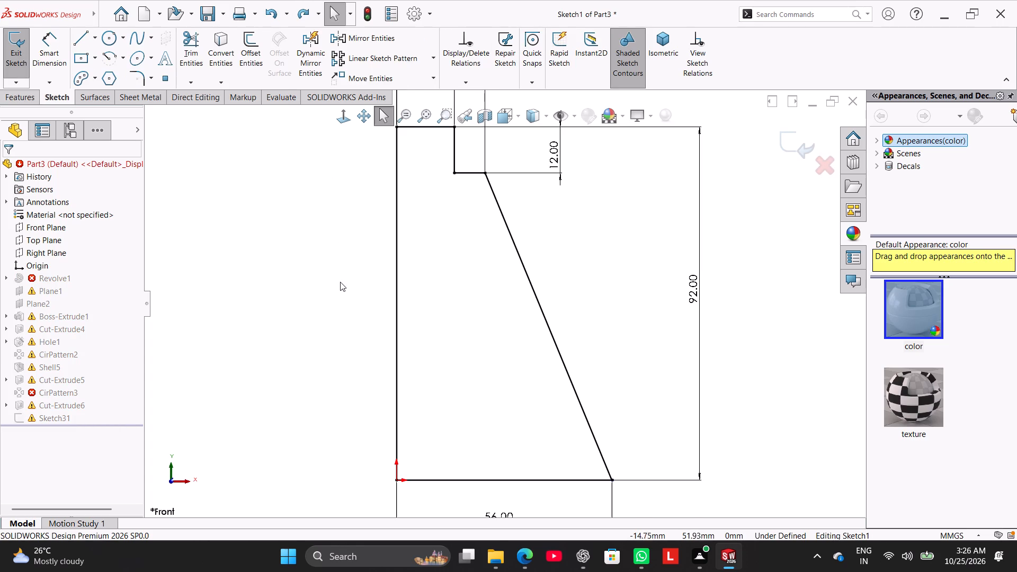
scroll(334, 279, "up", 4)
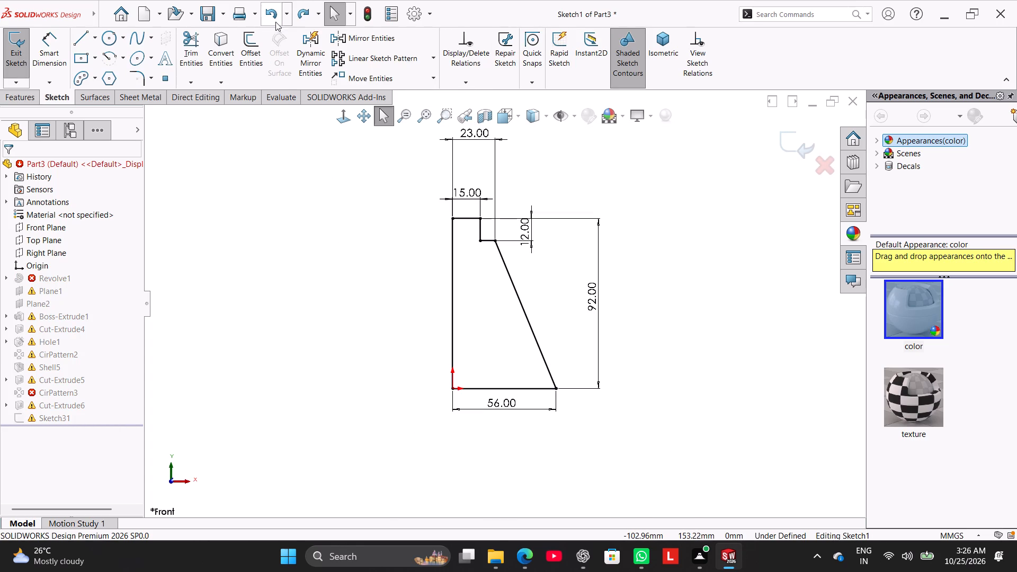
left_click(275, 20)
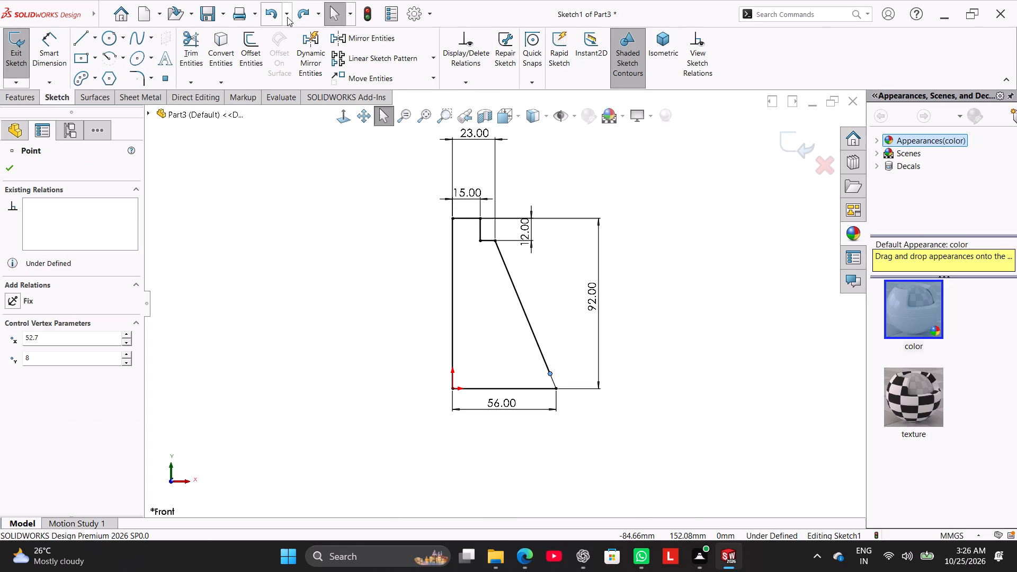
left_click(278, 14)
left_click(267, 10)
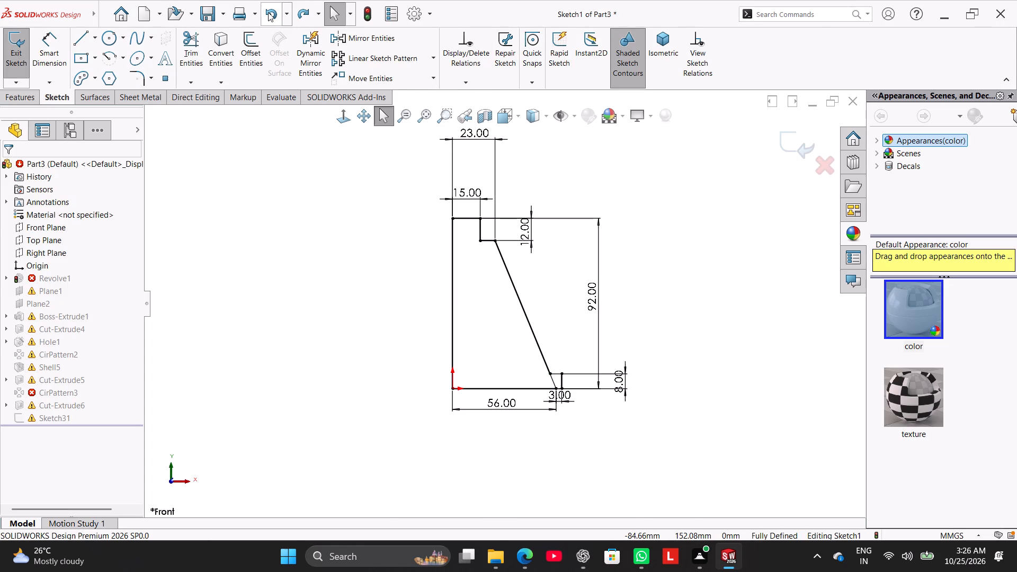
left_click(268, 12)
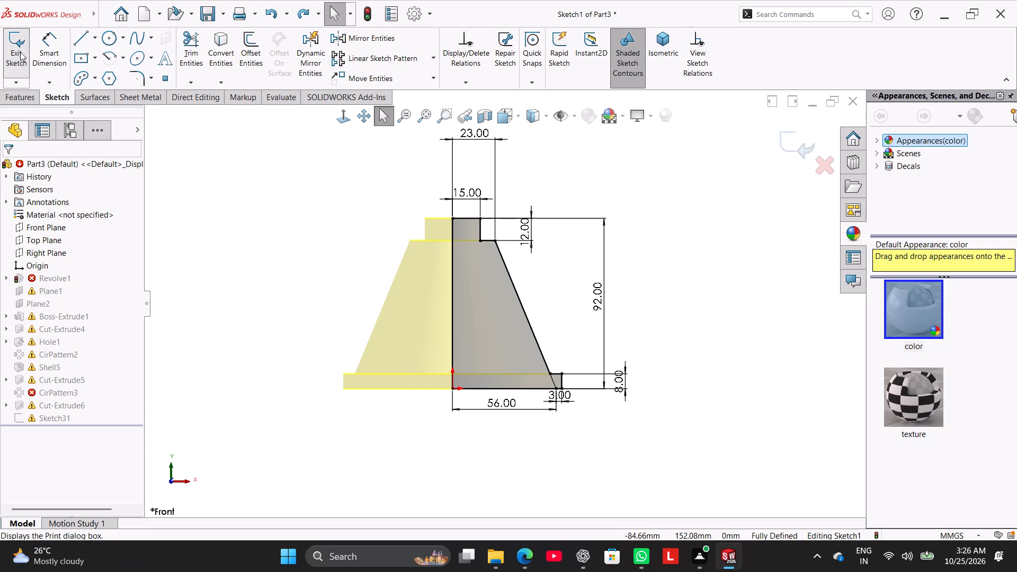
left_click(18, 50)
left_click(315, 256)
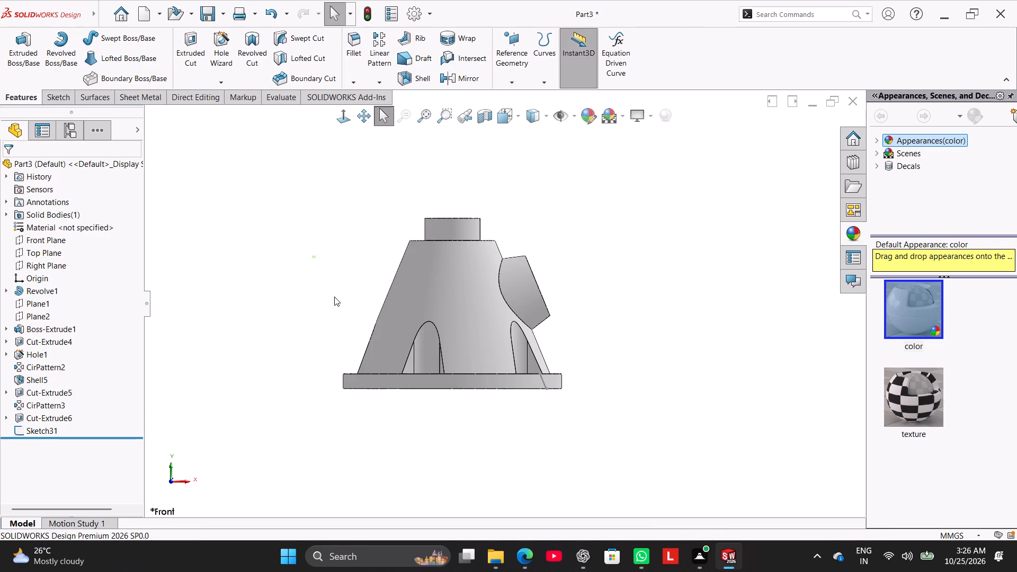
Delete Cut-Extrude4 together with its dependent child features.
middle_click_drag(553, 432, 524, 474)
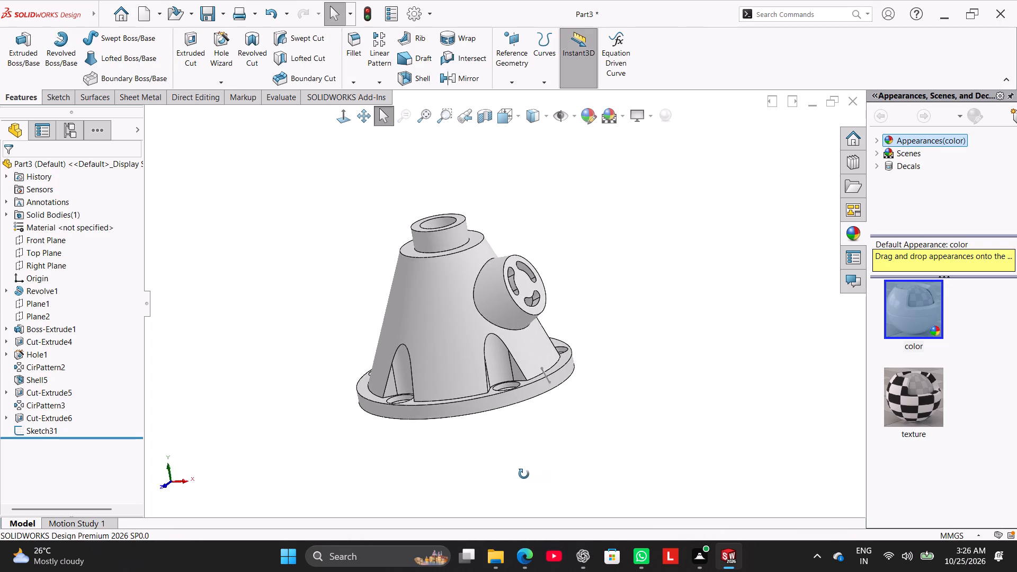
middle_click_drag(524, 474, 567, 471)
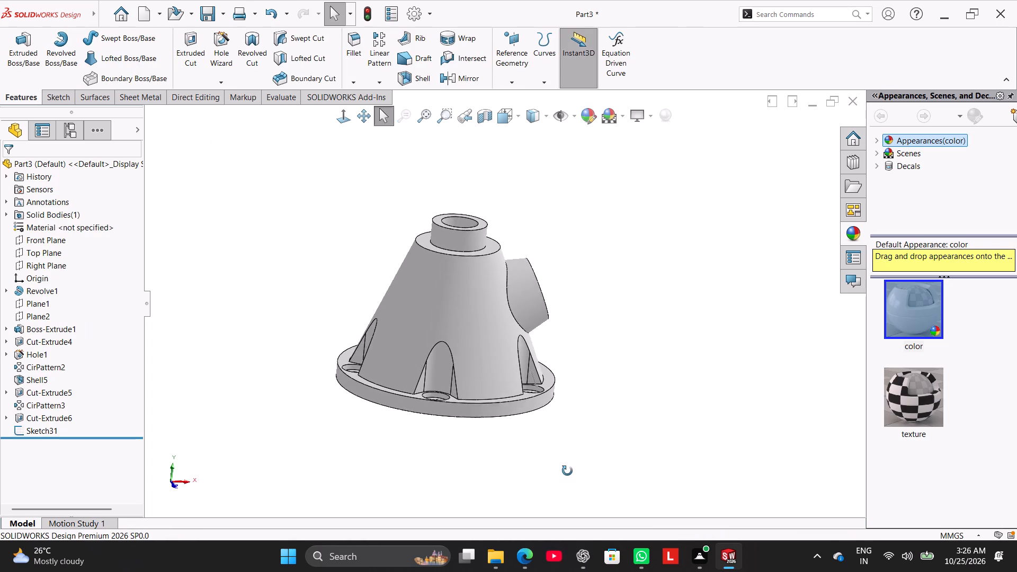
middle_click_drag(567, 471, 556, 459)
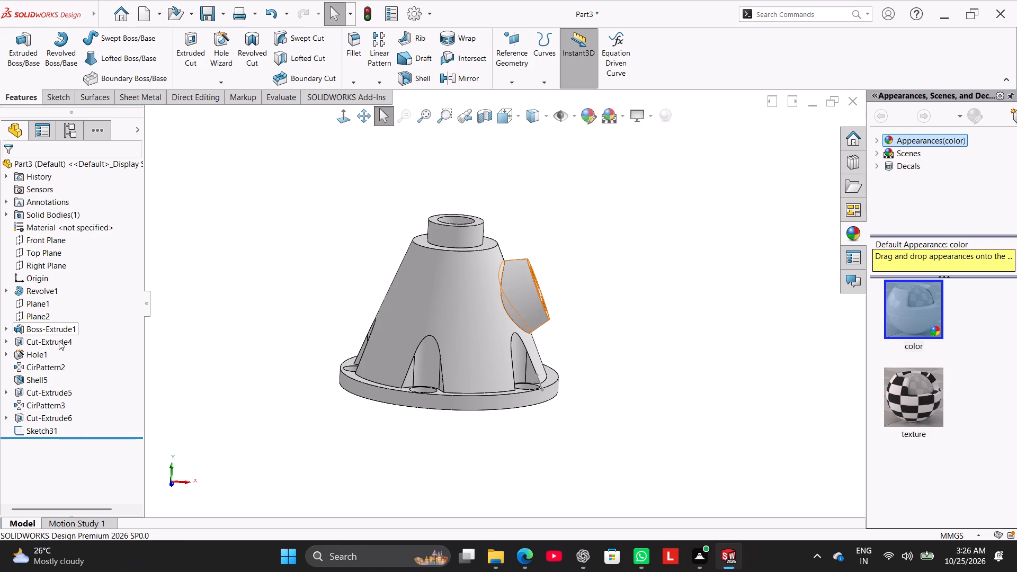
right_click(59, 341)
left_click(95, 402)
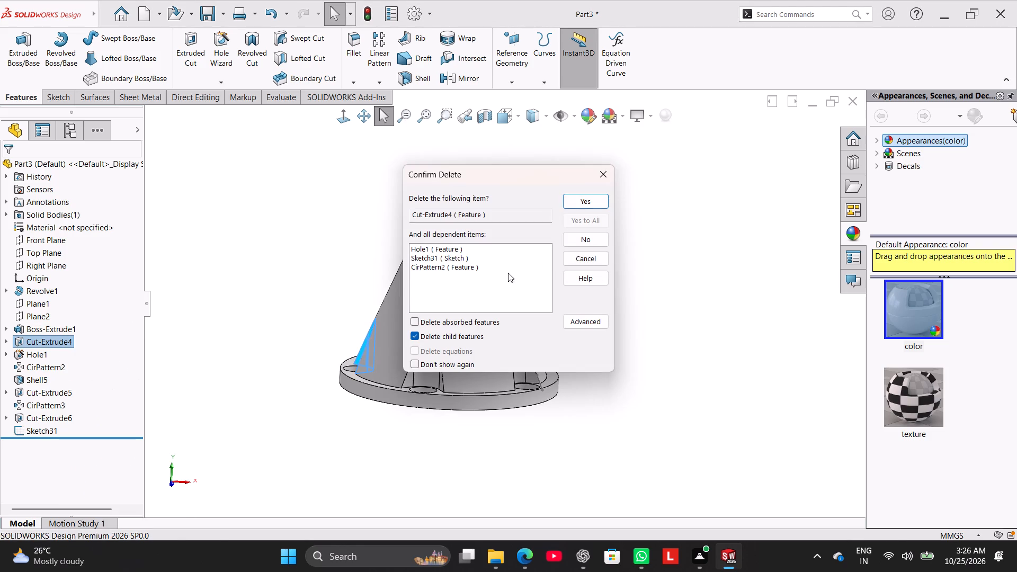
left_click(589, 202)
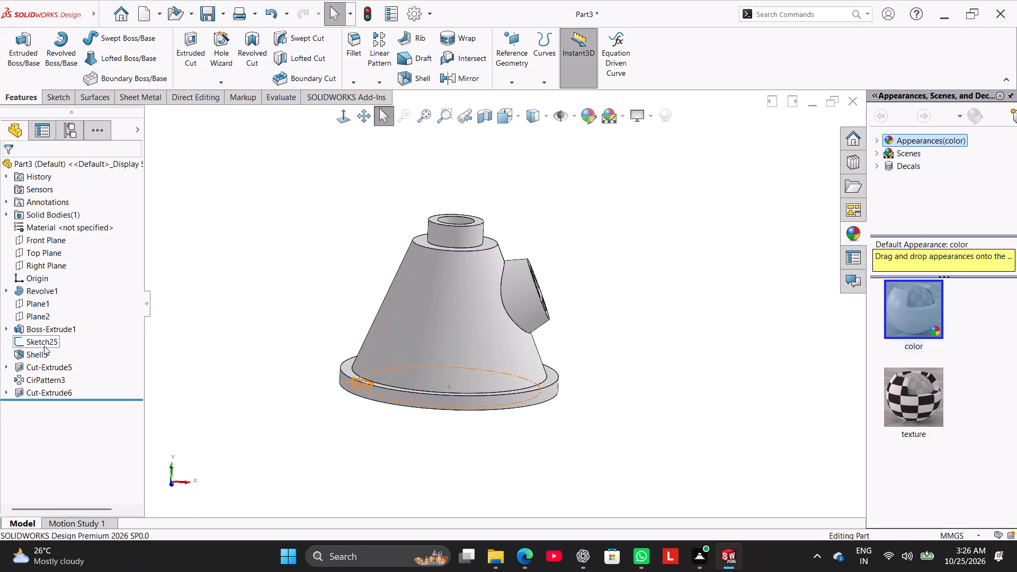
Delete Shell5 together with its dependent child features.
right_click(41, 351)
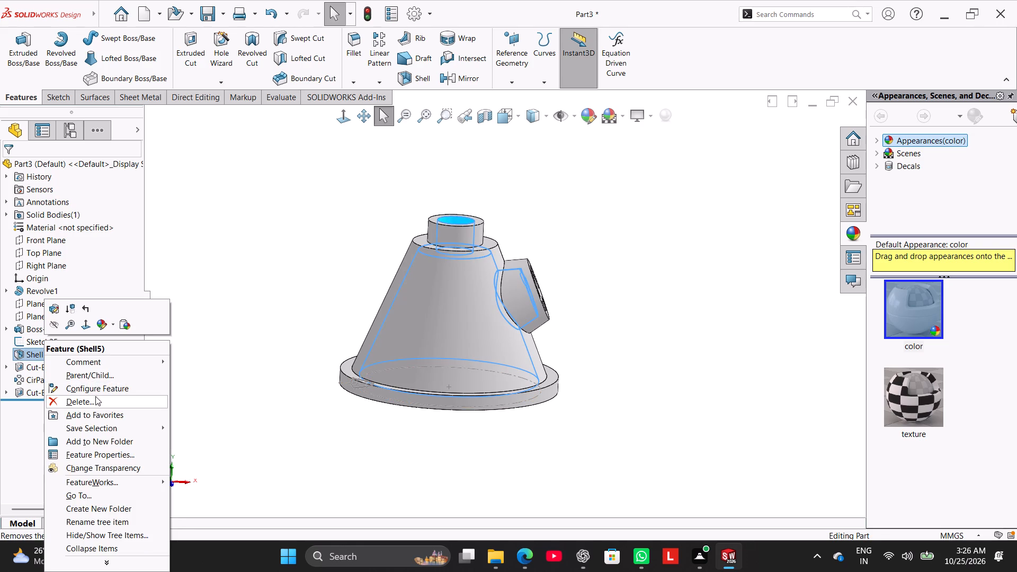
left_click(95, 398)
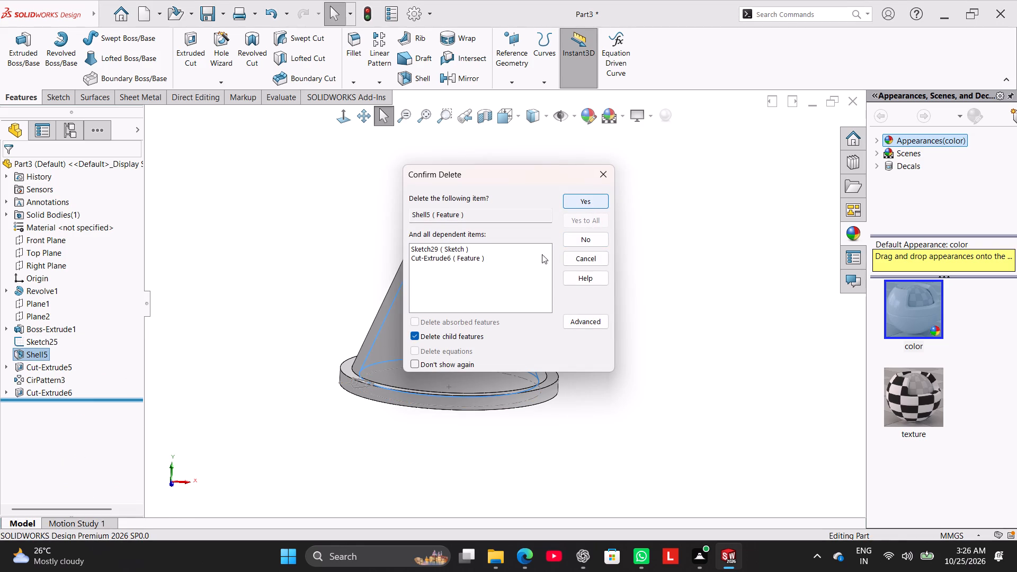
left_click(581, 201)
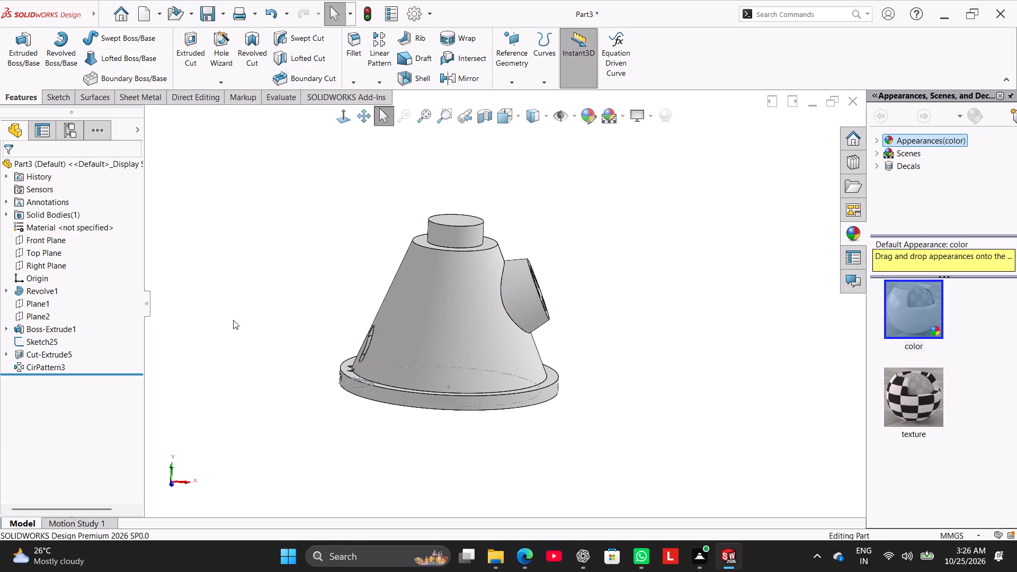
Edit Revolve1's sketch and power-trim away the flange lines at the outer end of the base.
right_click(33, 288)
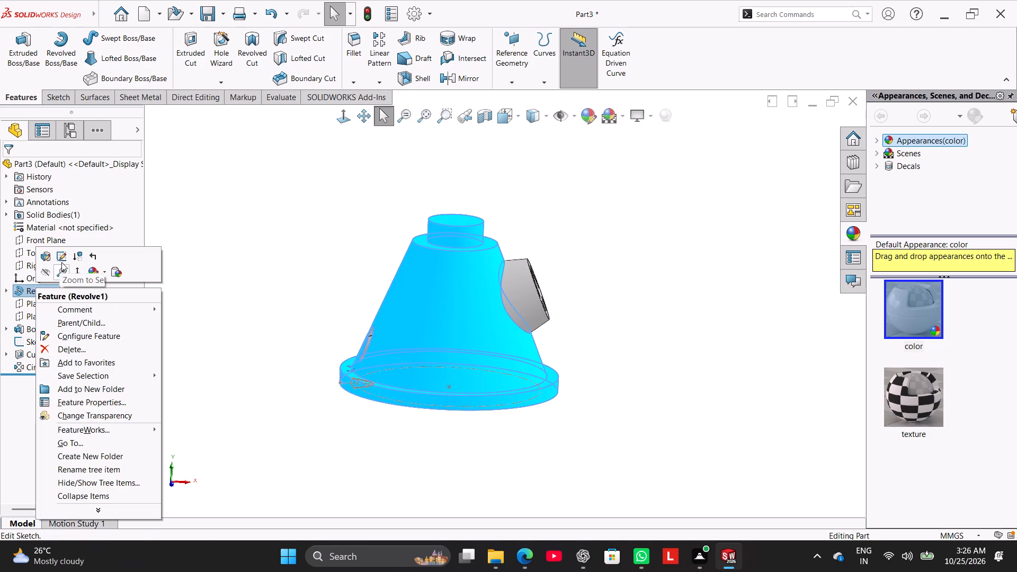
left_click(61, 261)
scroll(563, 405, "up", 3)
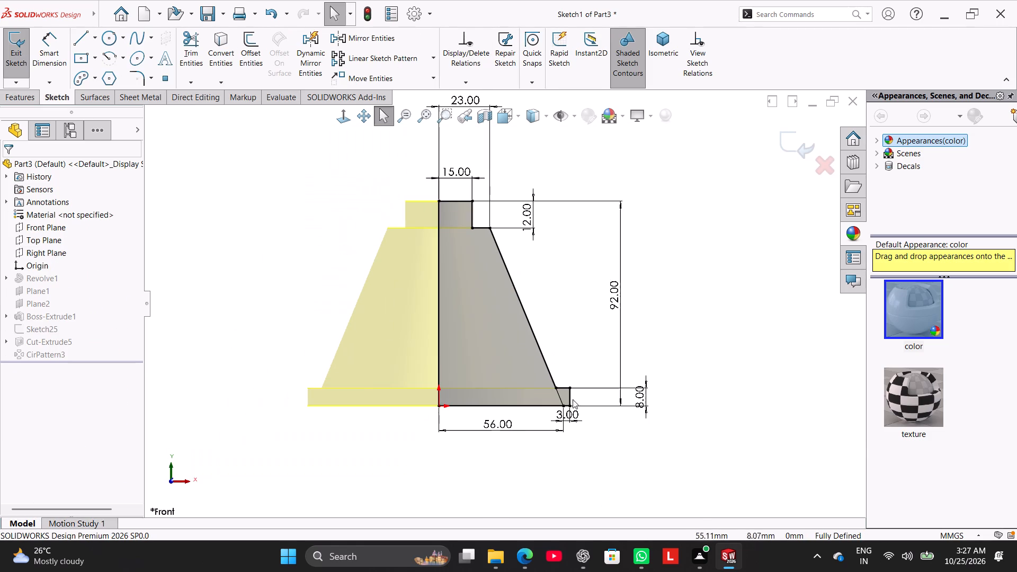
left_click(198, 38)
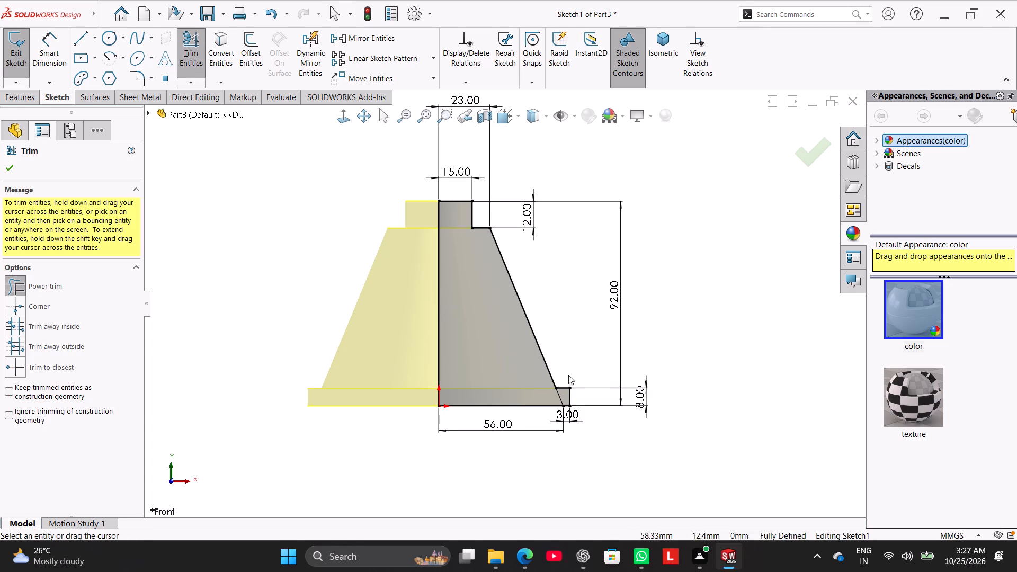
left_click_drag(564, 351, 575, 383)
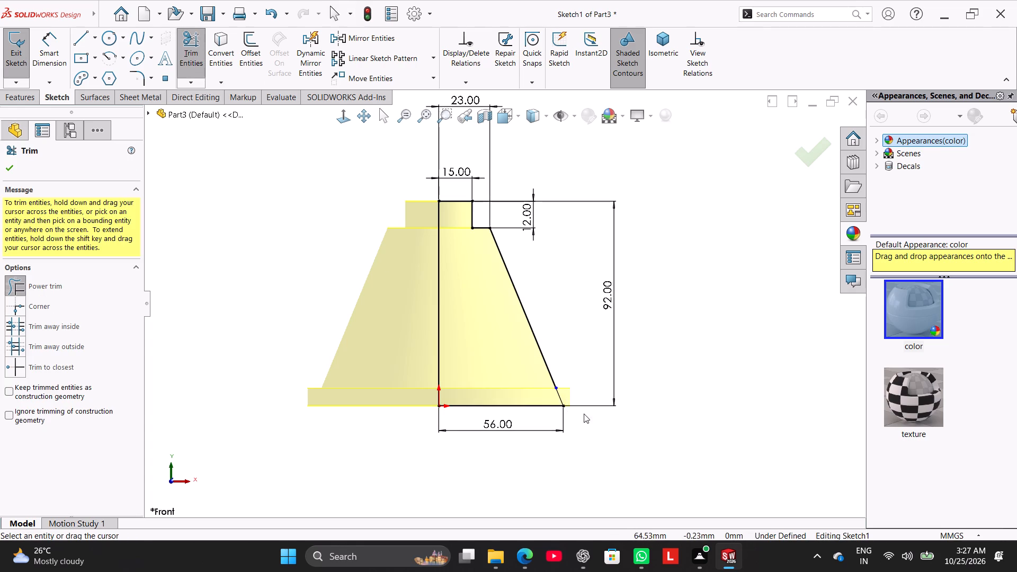
Leave the trim tool and move the slanted line's lower endpoint onto the outer end of the 56 mm base line.
scroll(573, 399, "down", 1)
right_click(667, 327)
left_click(688, 360)
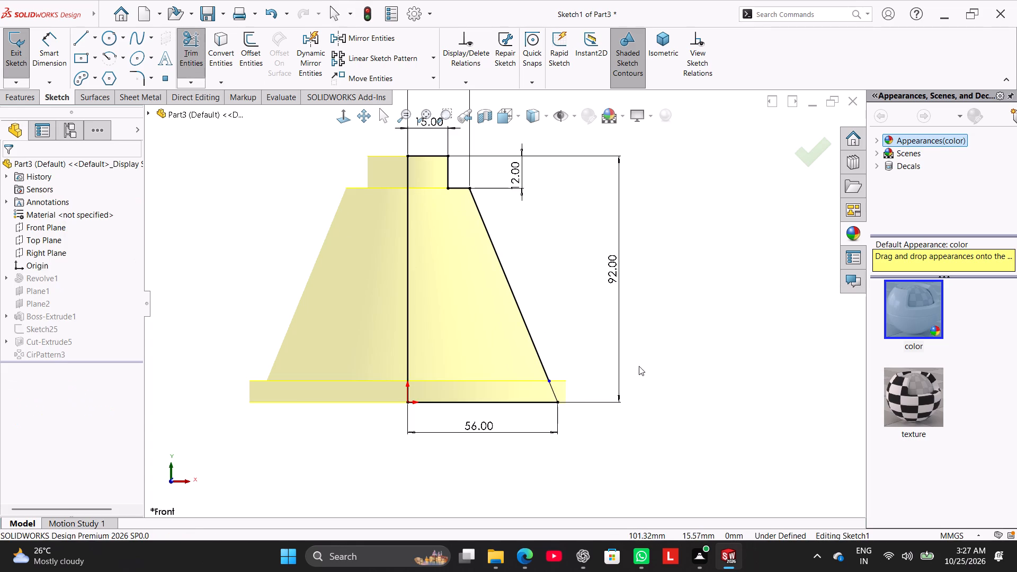
left_click_drag(549, 379, 560, 403)
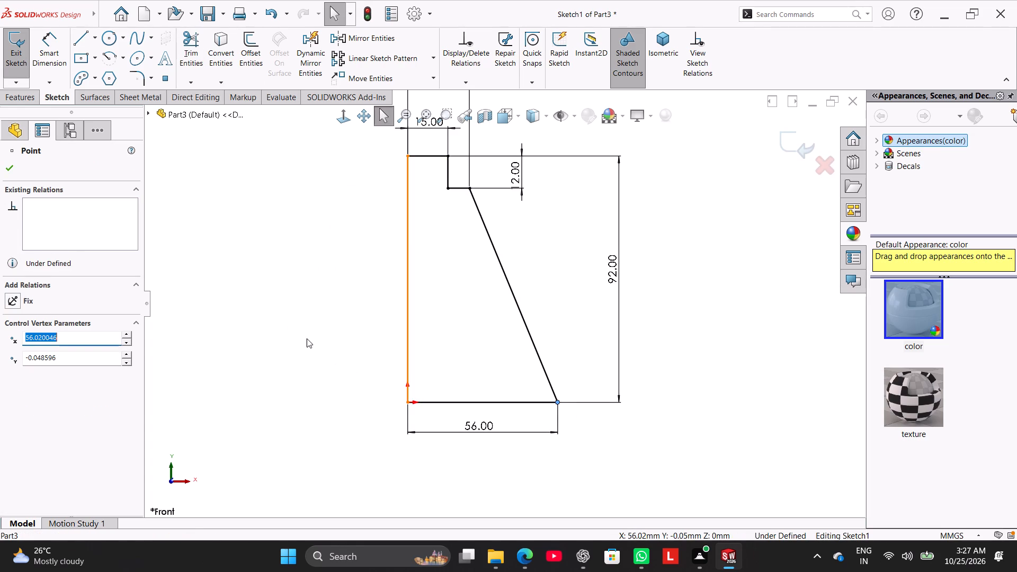
left_click(307, 338)
Check the edited profile for Base Revolve usage and inspect it with Repair Sketch.
left_click(14, 63)
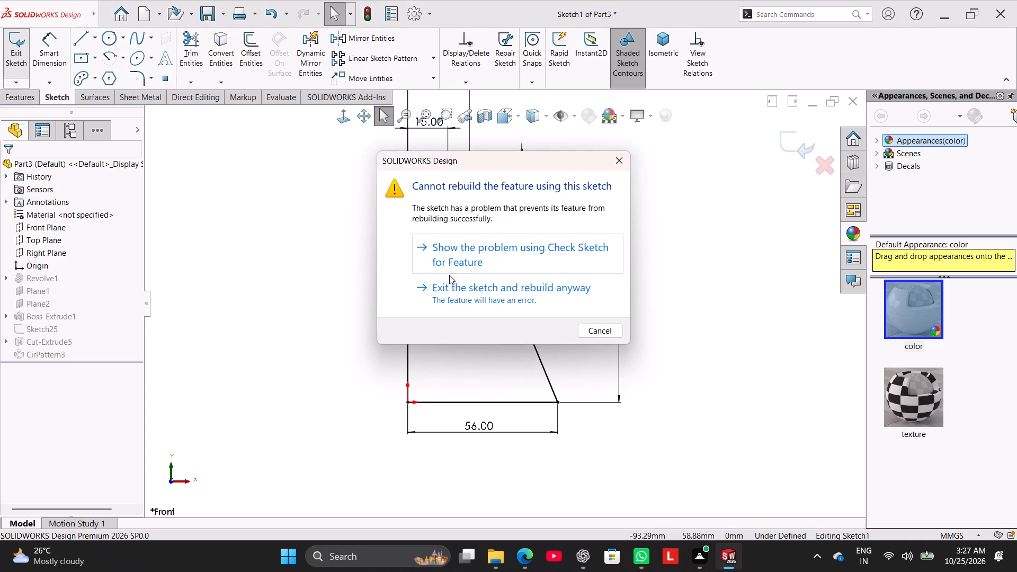
left_click(454, 256)
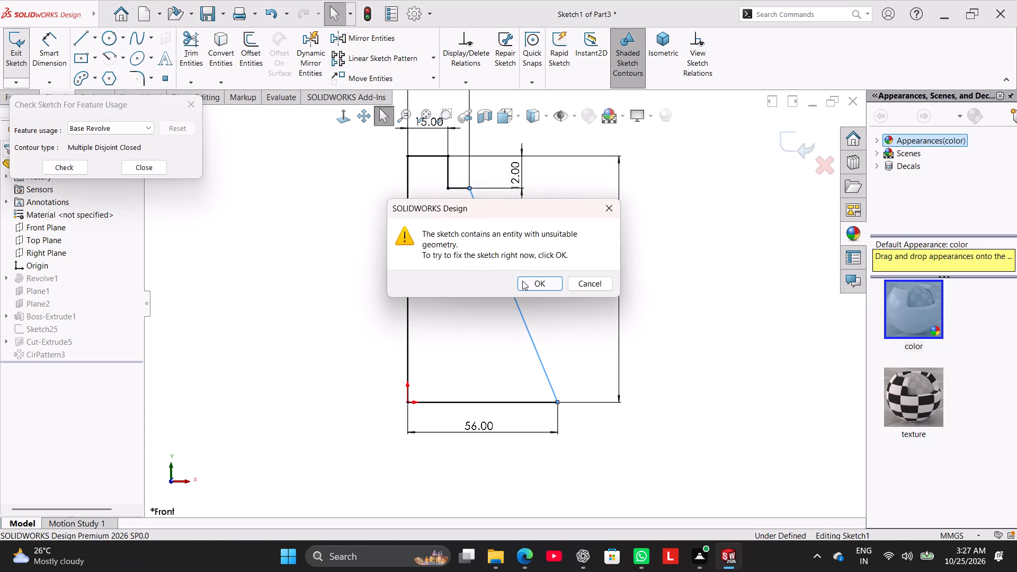
left_click(527, 281)
left_click(141, 103)
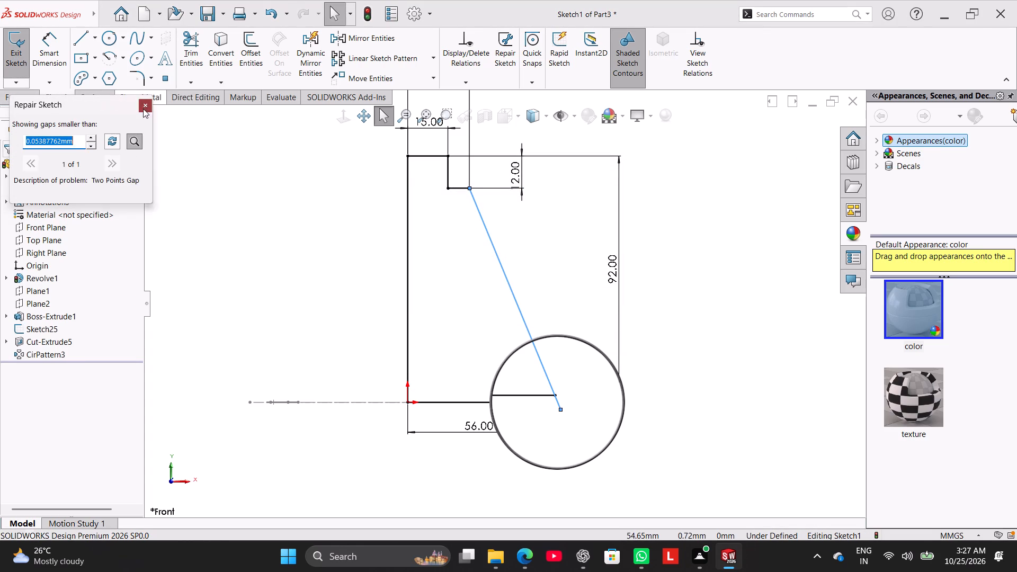
Exit Sketch1 and rebuild the revolve anyway.
left_click(21, 51)
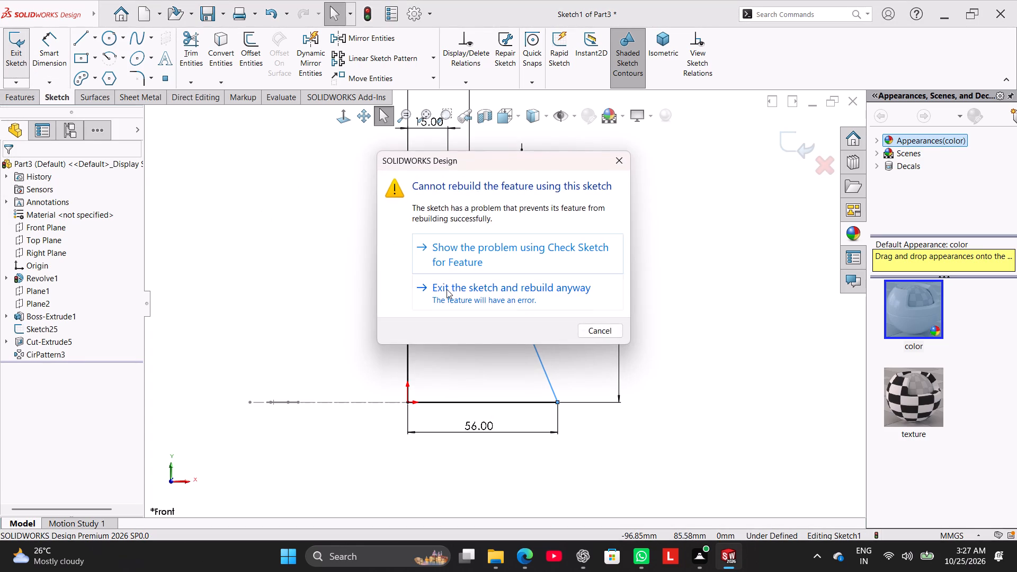
left_click(447, 289)
left_click(381, 230)
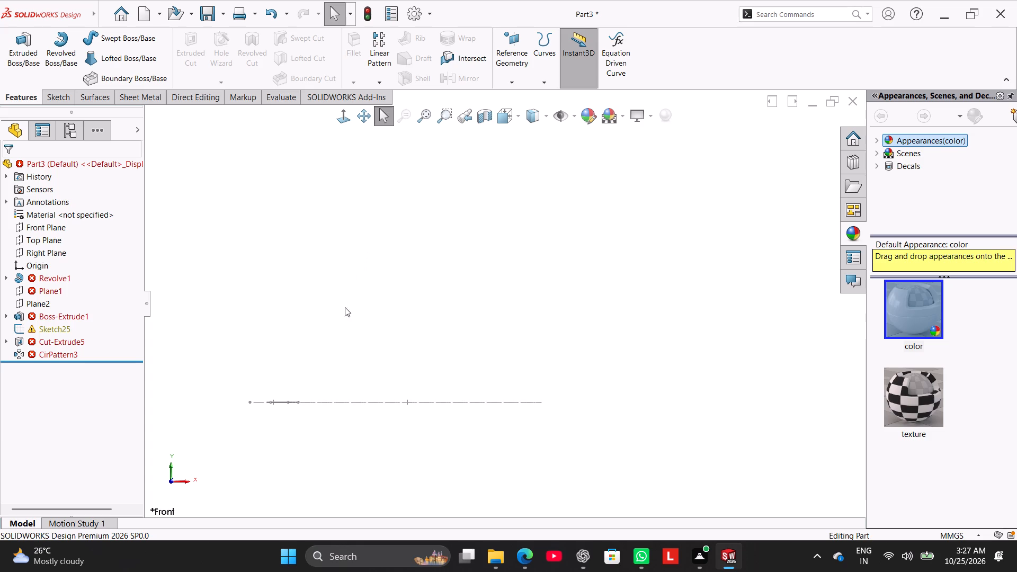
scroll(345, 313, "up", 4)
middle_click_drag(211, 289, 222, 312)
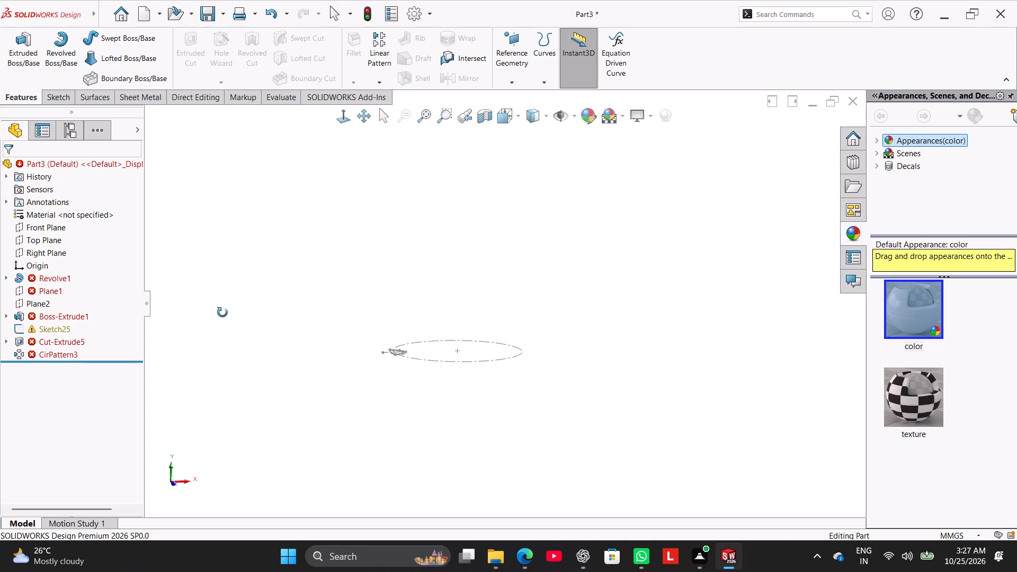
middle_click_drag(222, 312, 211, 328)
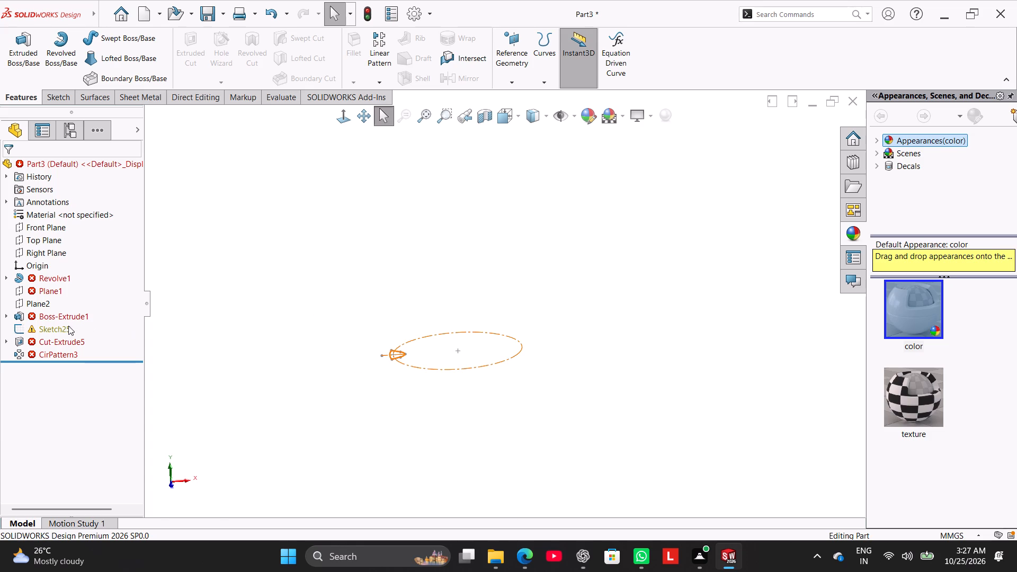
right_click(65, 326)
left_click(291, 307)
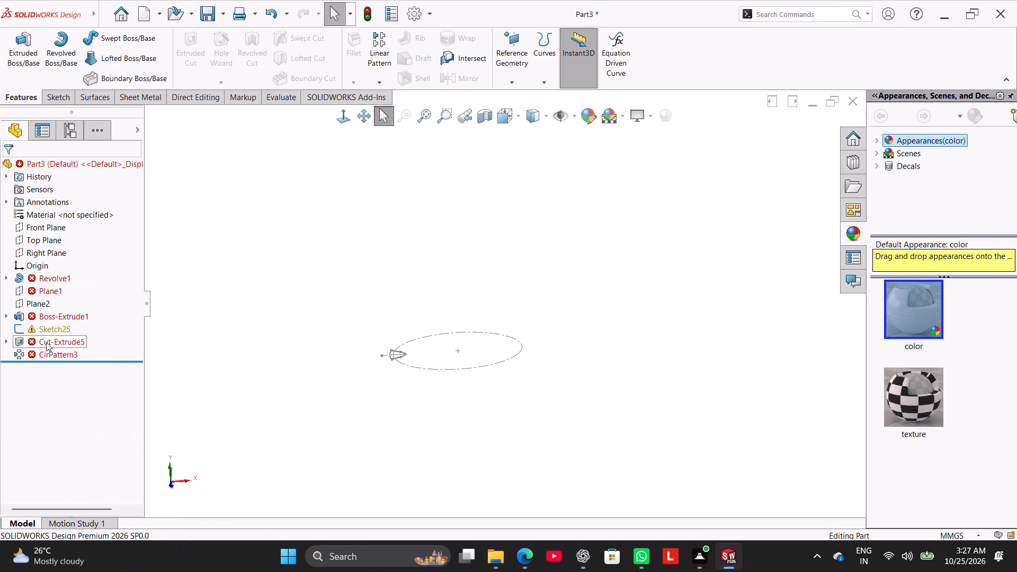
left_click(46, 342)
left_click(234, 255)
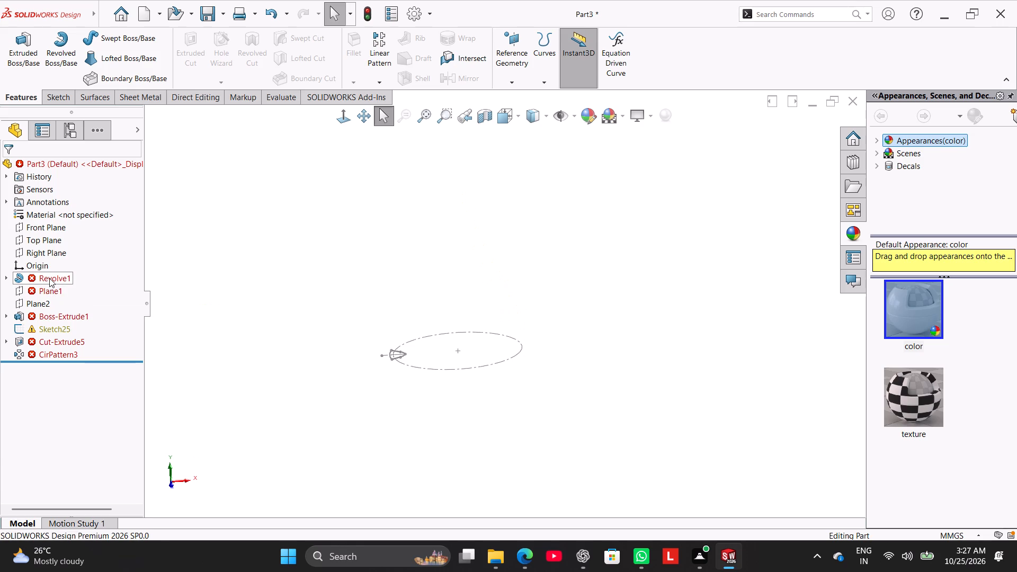
Reopen Revolve1's sketch to inspect the profile, and exit it by rebuilding anyway.
right_click(49, 278)
left_click(77, 201)
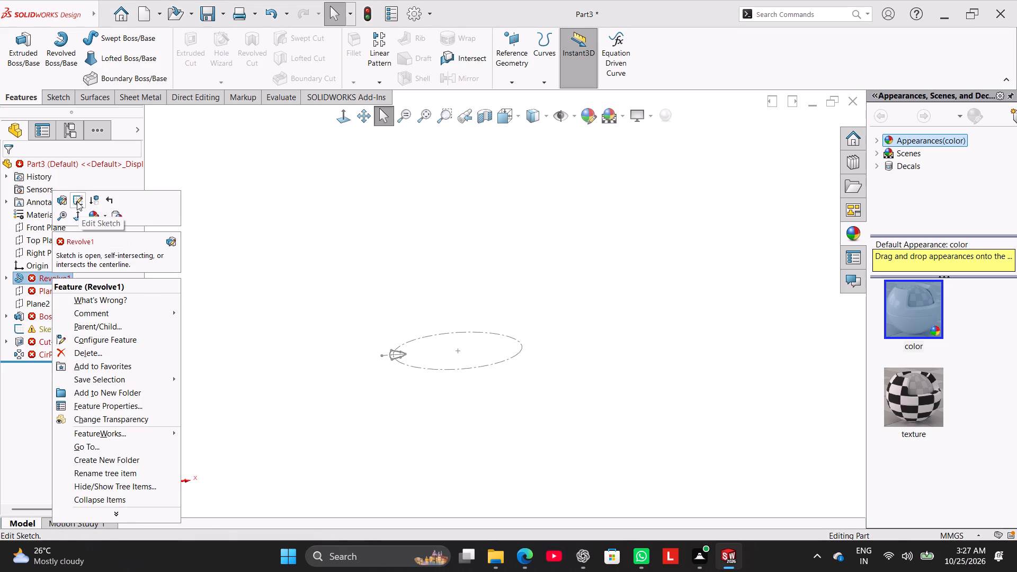
scroll(284, 338, "up", 2)
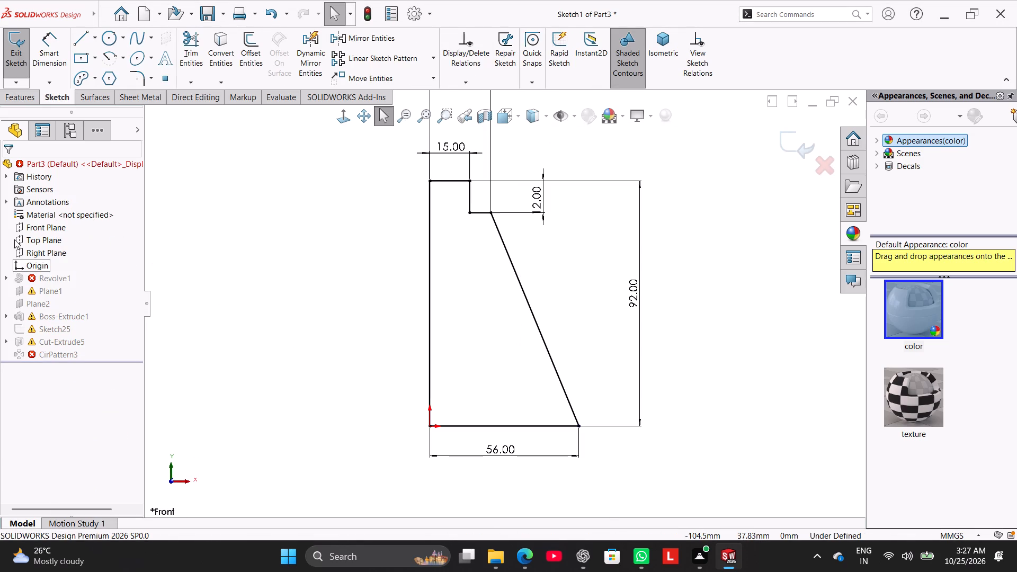
left_click(20, 57)
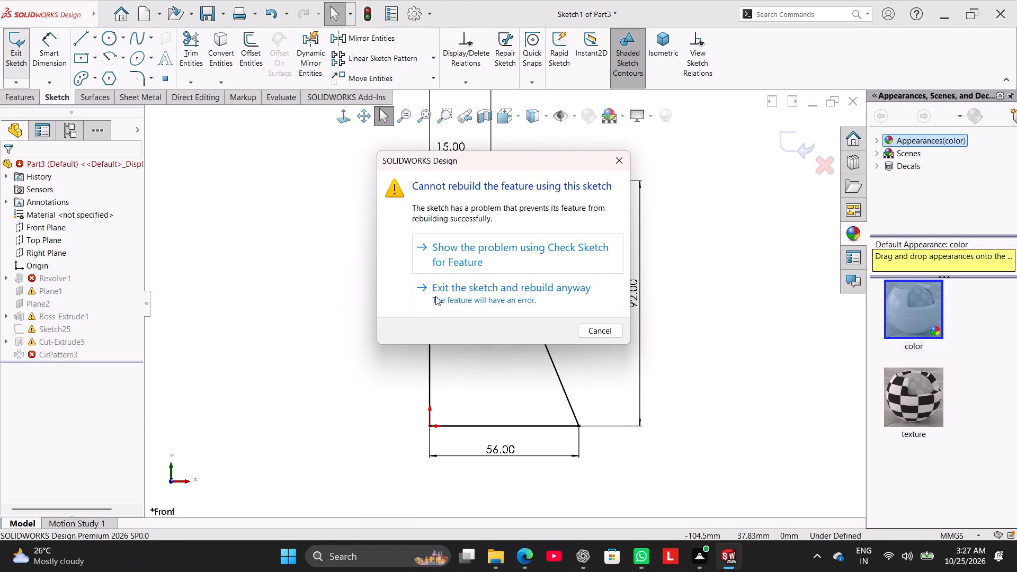
left_click(440, 295)
left_click(374, 228)
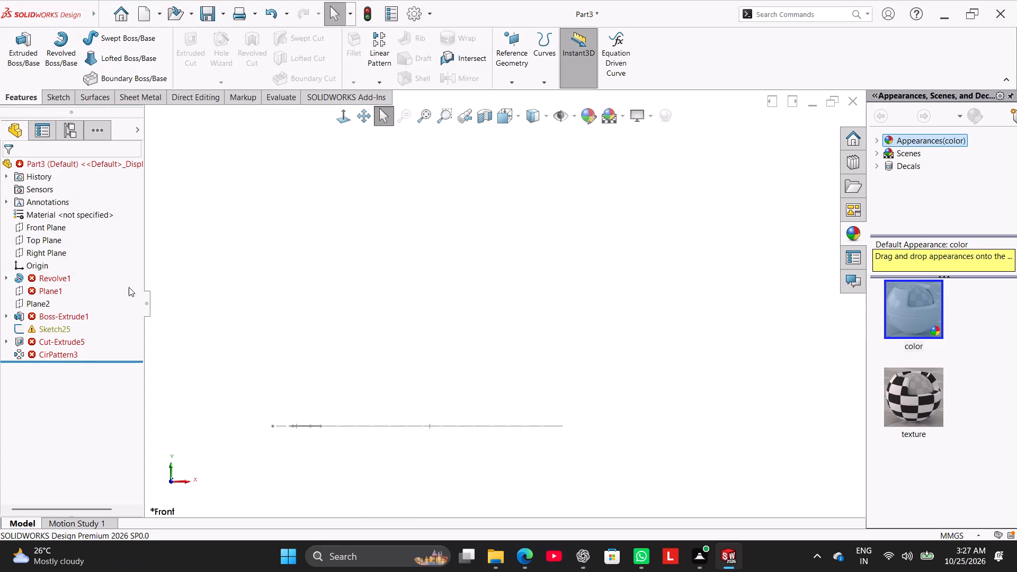
Delete Revolve1 together with its dependent child features, keeping its absorbed sketch.
right_click(53, 274)
left_click(115, 347)
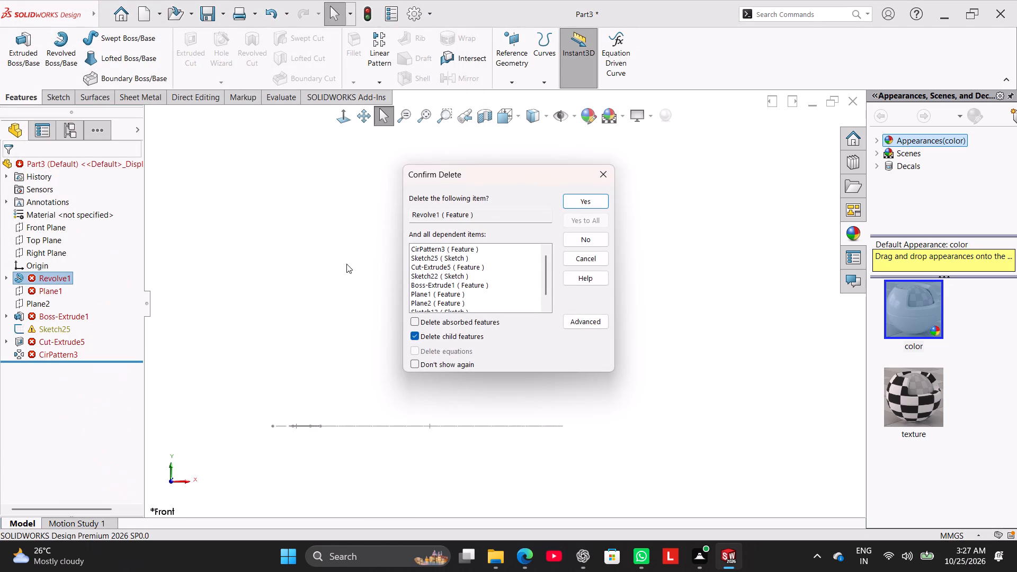
left_click(588, 199)
left_click(271, 279)
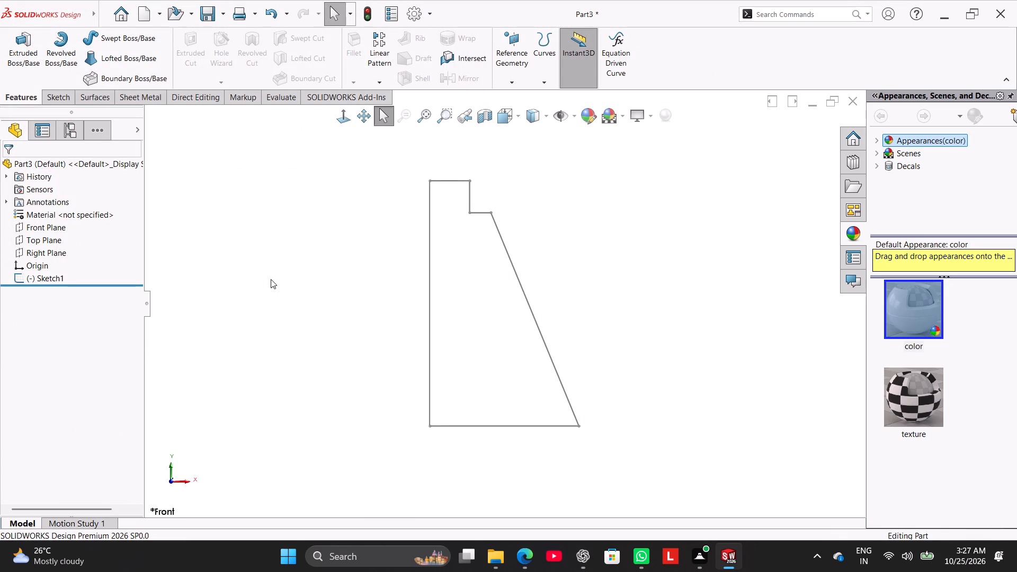
Open the remaining Sketch1 profile for editing.
right_click(46, 277)
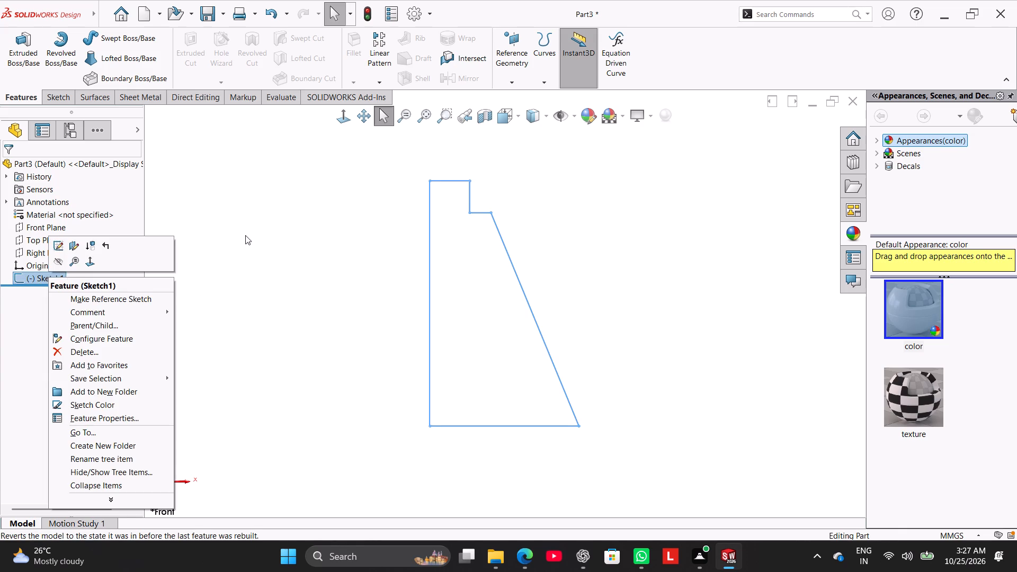
left_click(245, 235)
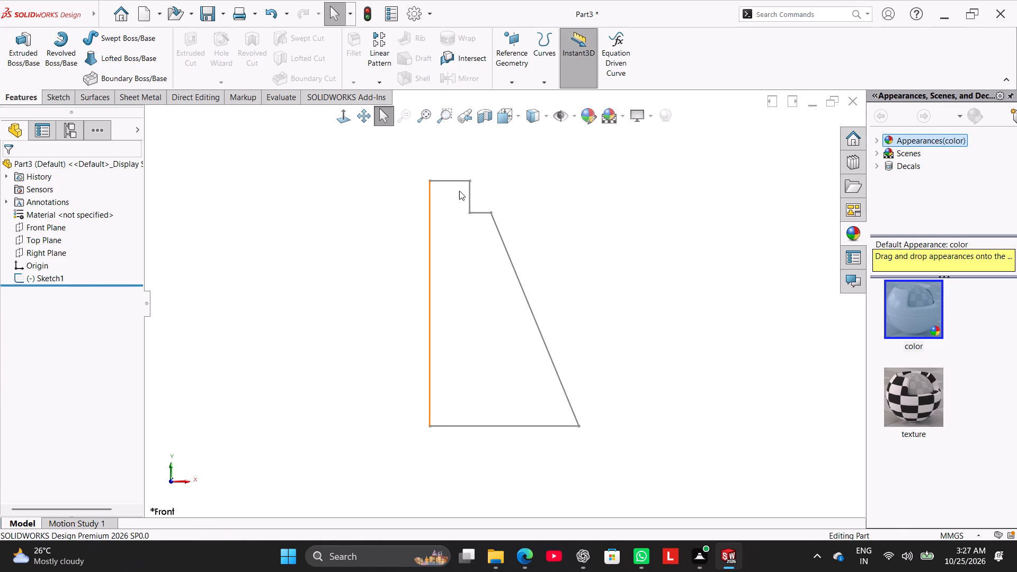
double_click(458, 181)
scroll(309, 283, "up", 2)
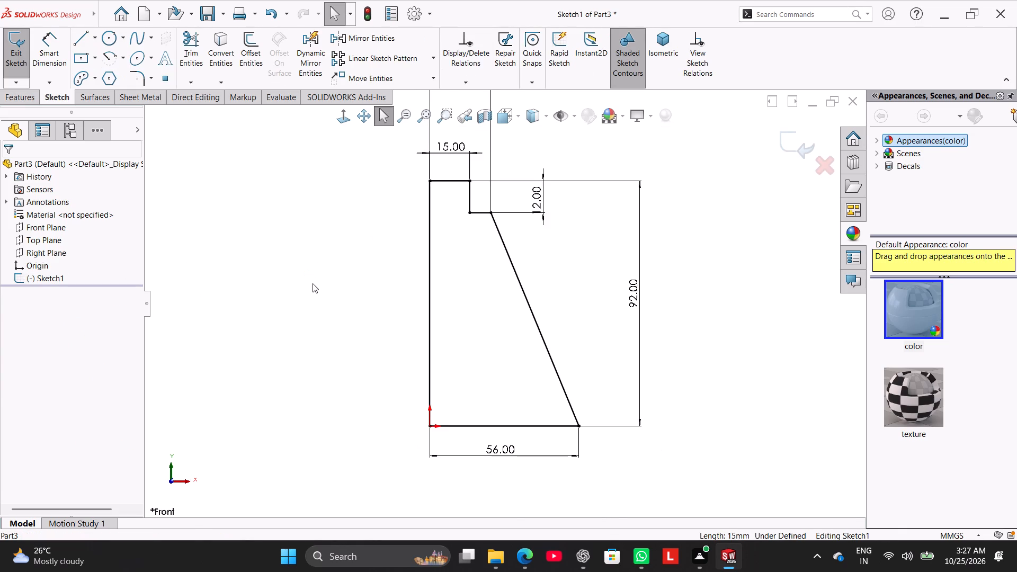
scroll(315, 285, "up", 1)
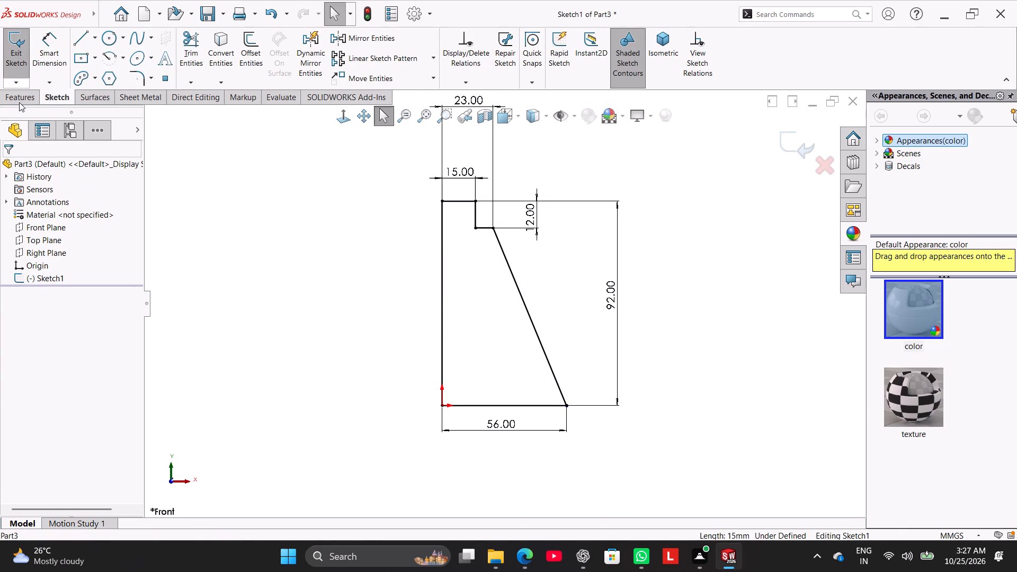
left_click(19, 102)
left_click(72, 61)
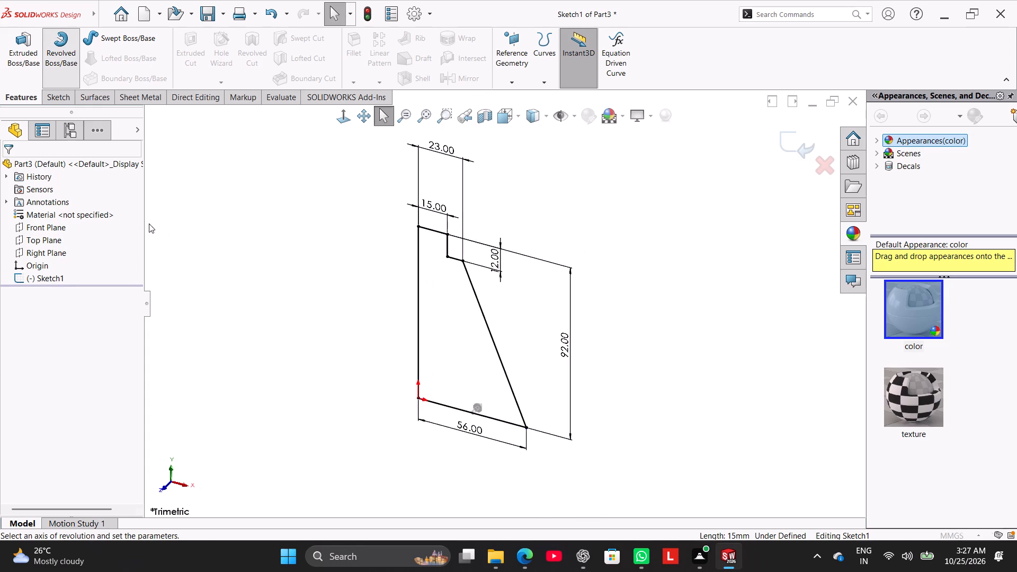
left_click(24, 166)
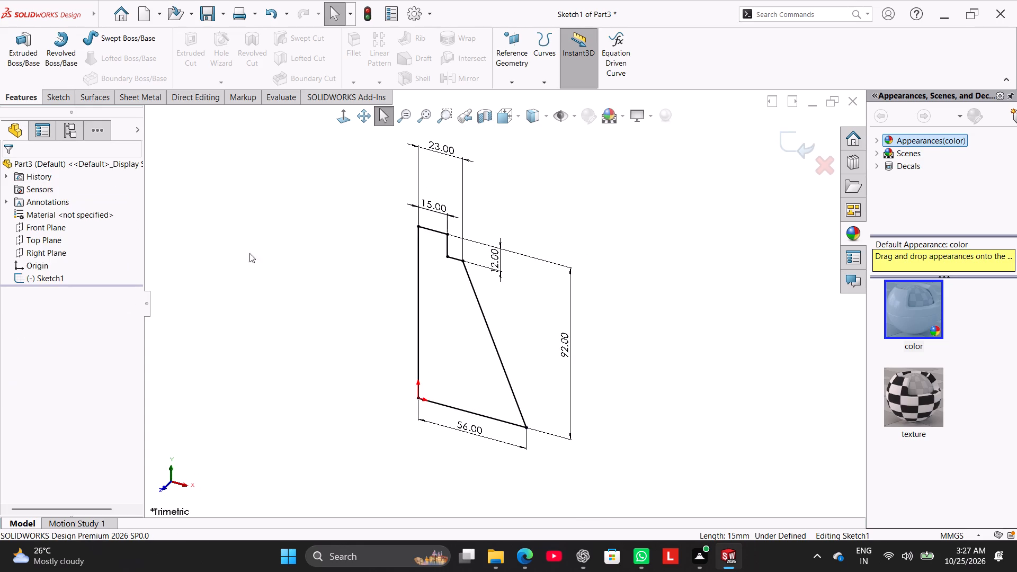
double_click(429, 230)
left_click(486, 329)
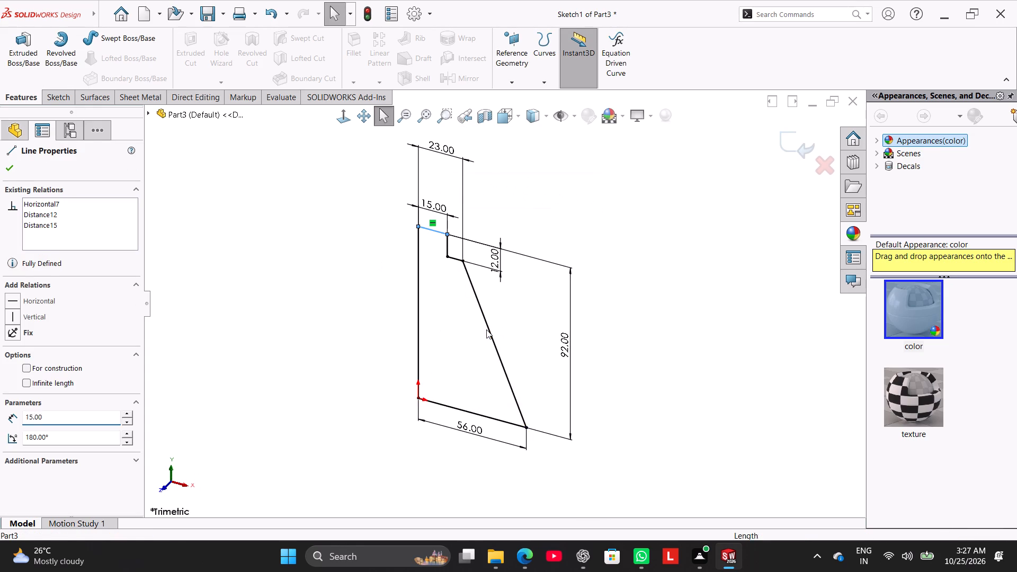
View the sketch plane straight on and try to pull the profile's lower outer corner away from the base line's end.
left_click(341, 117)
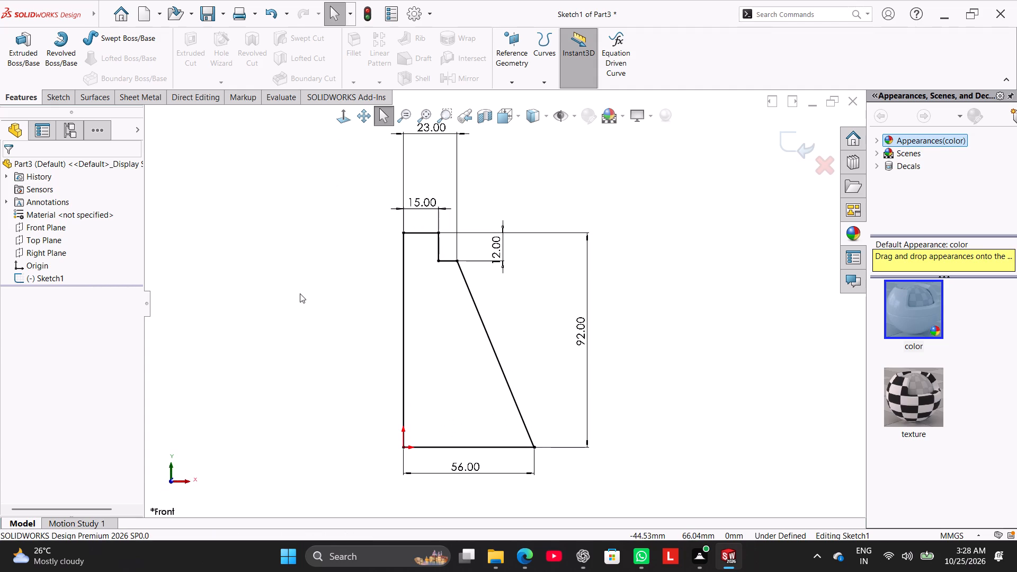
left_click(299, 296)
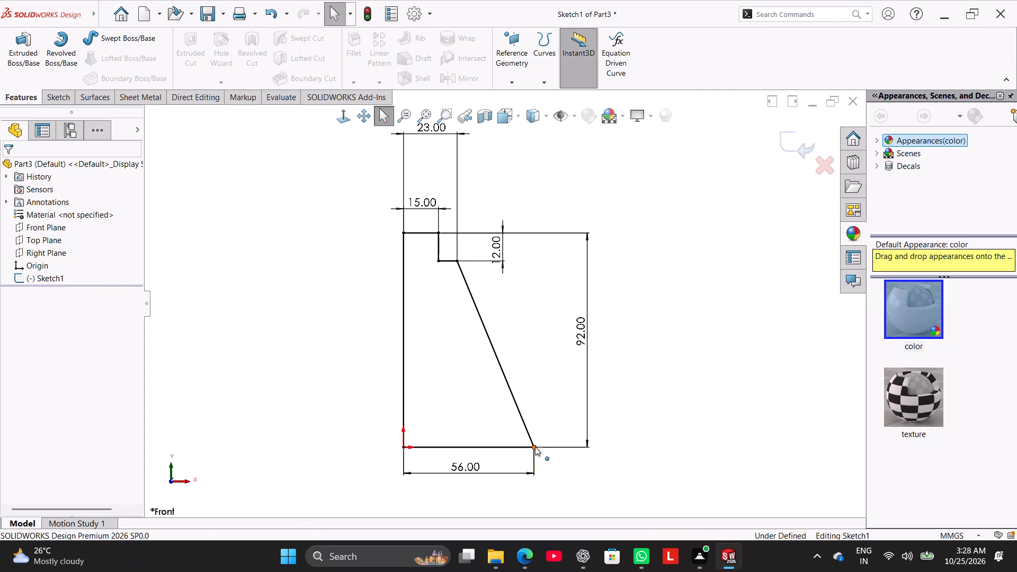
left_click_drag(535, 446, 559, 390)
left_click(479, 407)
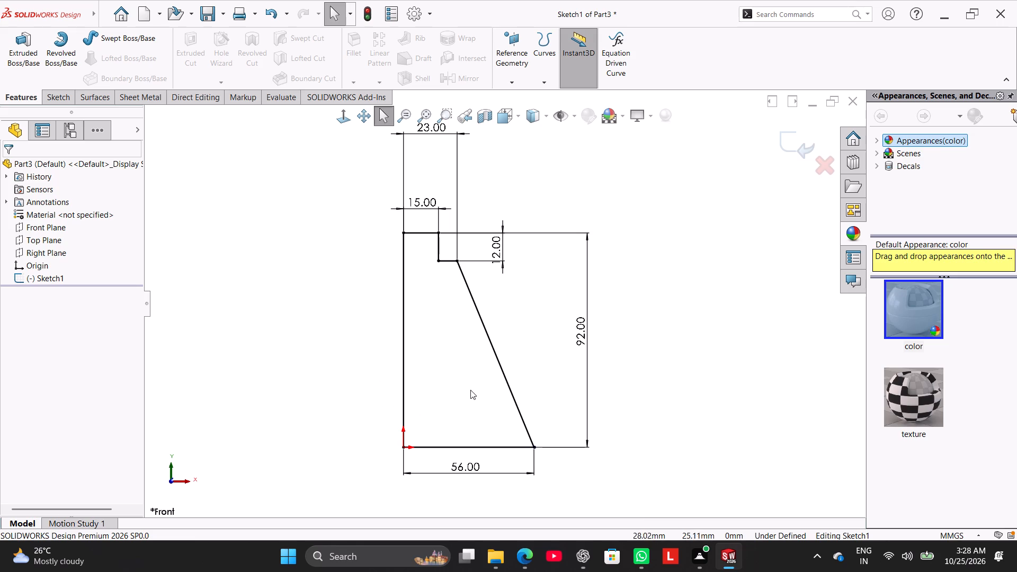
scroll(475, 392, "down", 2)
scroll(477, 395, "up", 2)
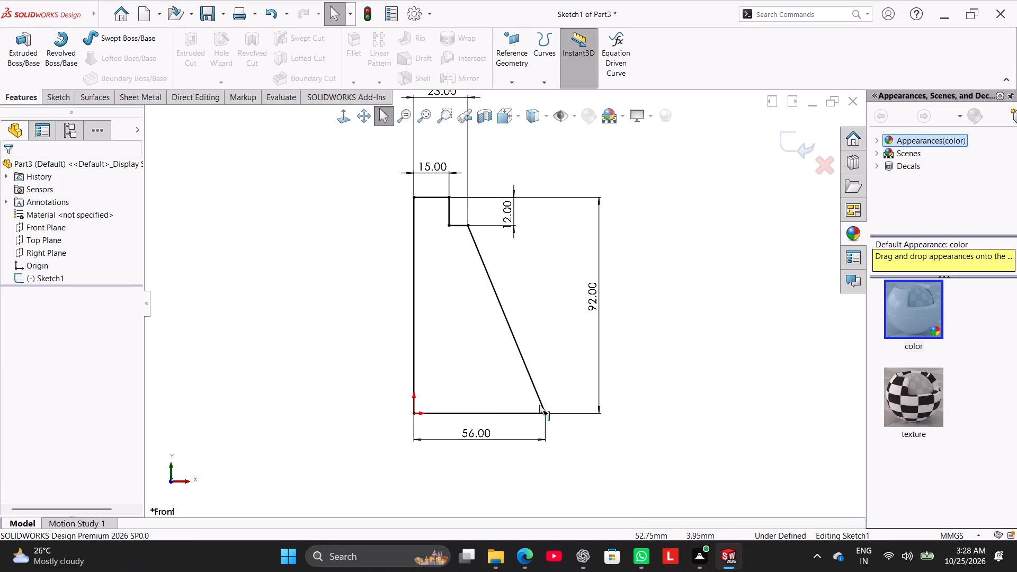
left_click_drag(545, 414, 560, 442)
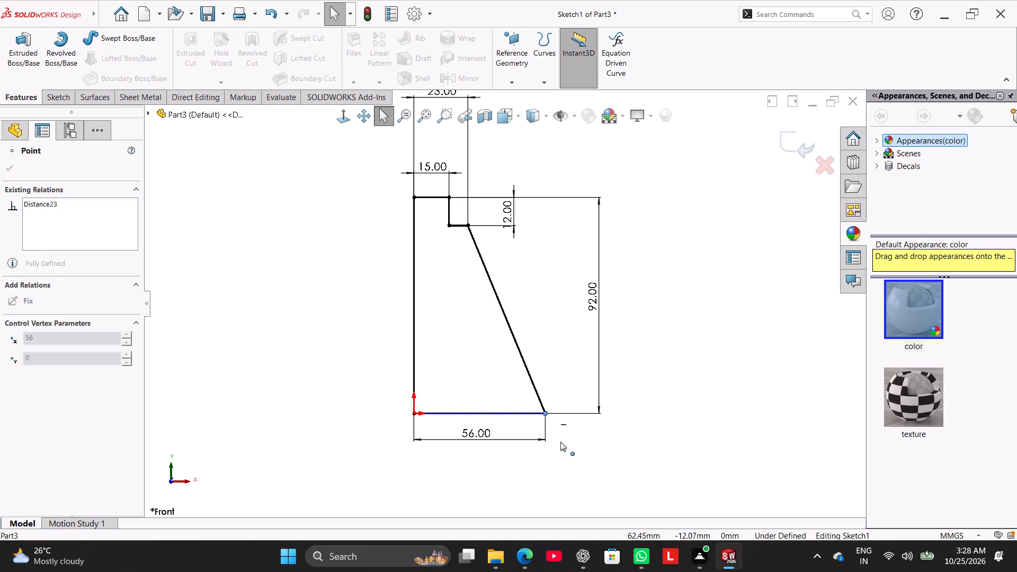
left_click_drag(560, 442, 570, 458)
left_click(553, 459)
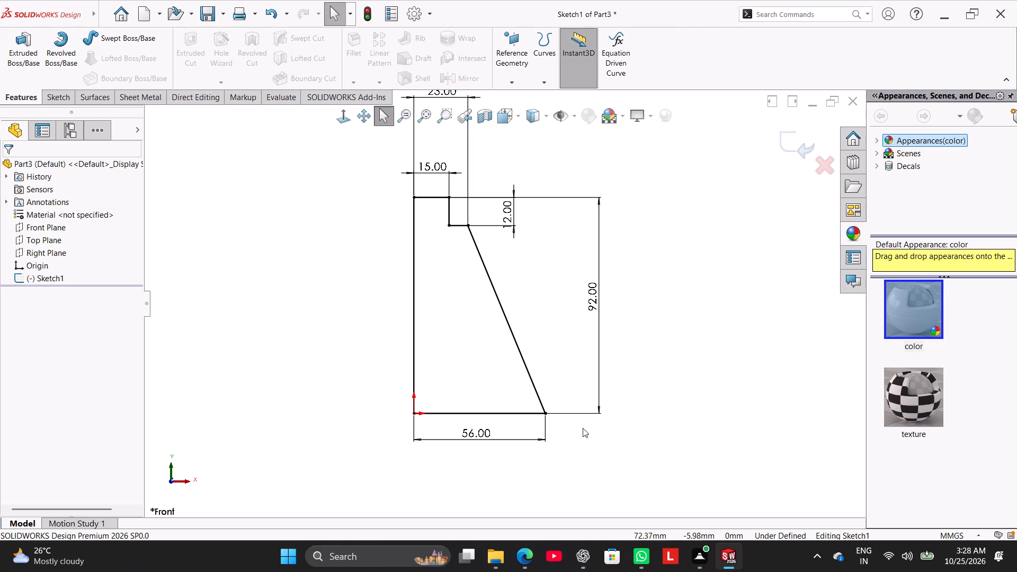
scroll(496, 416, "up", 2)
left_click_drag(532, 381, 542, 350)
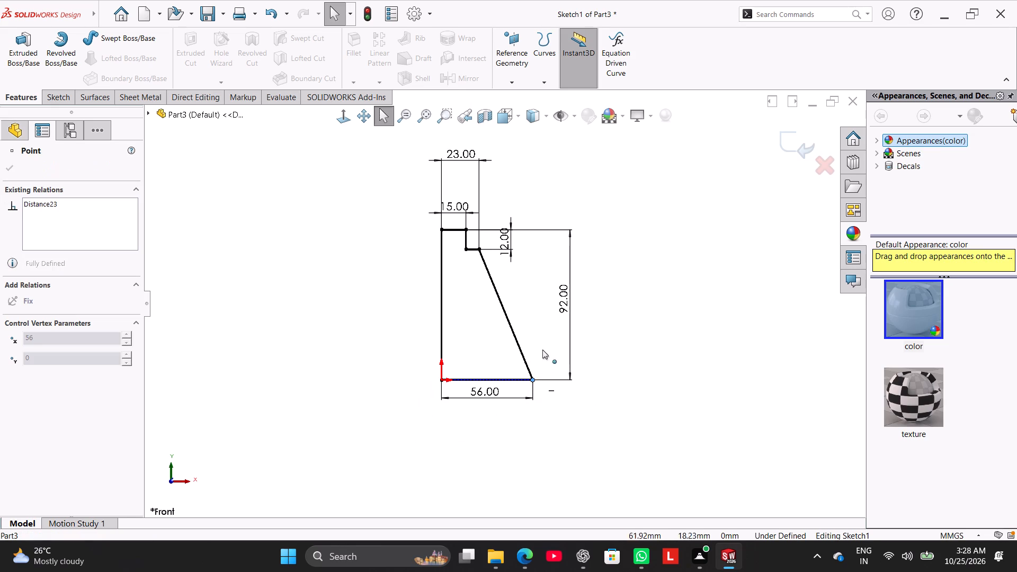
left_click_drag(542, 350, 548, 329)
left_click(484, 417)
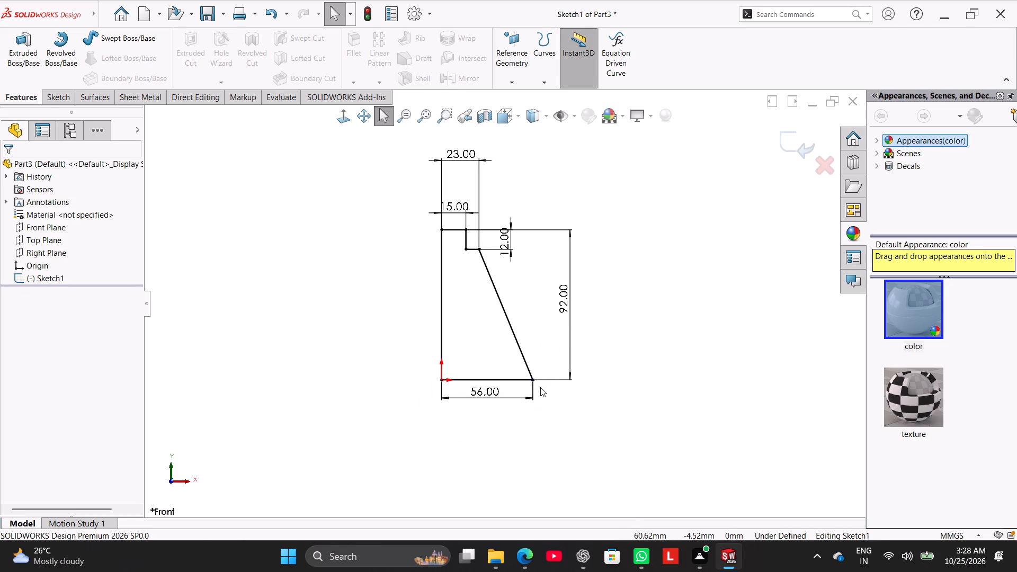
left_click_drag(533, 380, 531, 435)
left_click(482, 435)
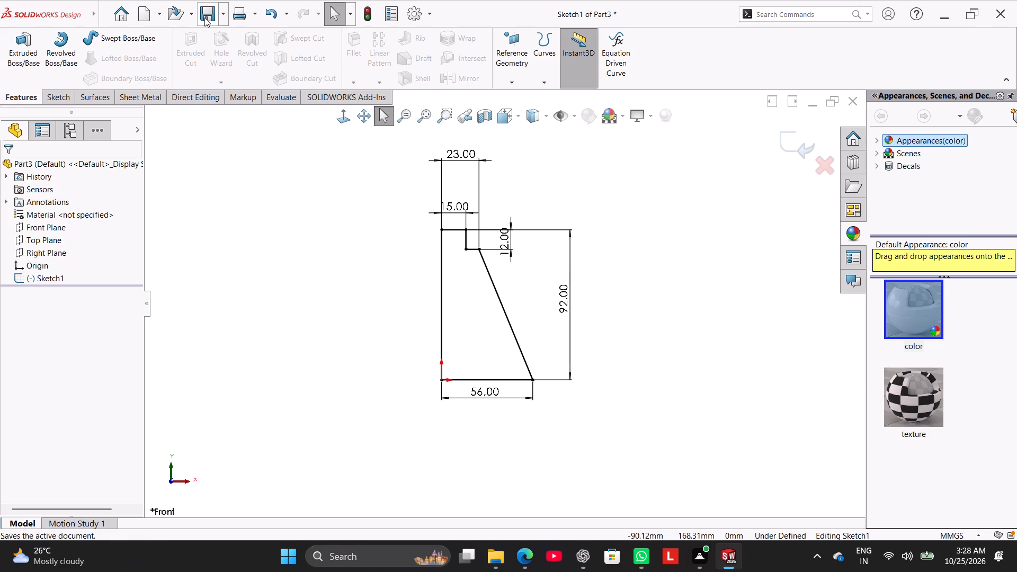
Undo the Sketch1 profile edits and the Revolve1 deletion until the housing with its flange and dependent features is restored.
left_click(225, 151)
left_click(271, 13)
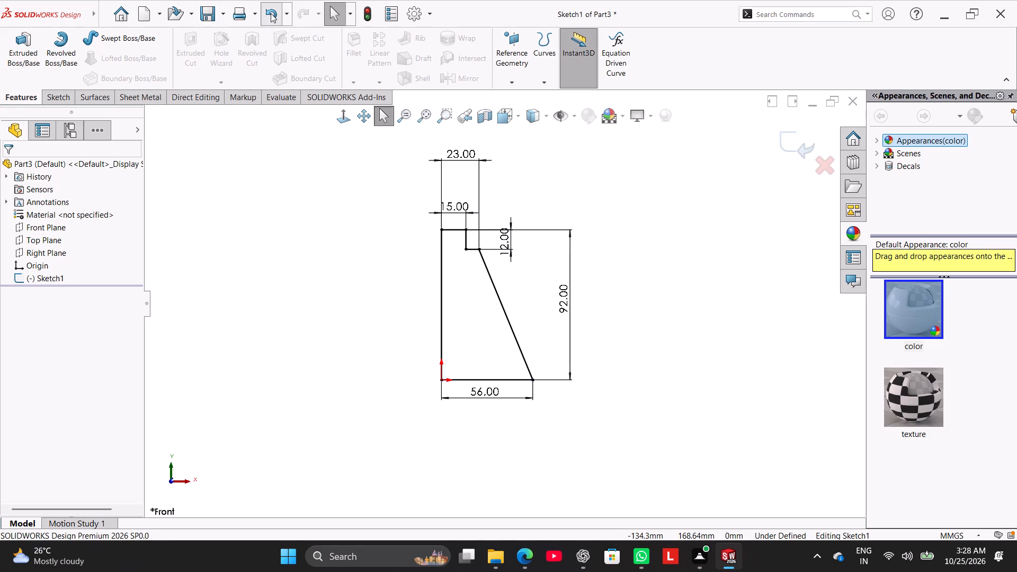
left_click(271, 15)
left_click(271, 15)
left_click(271, 15)
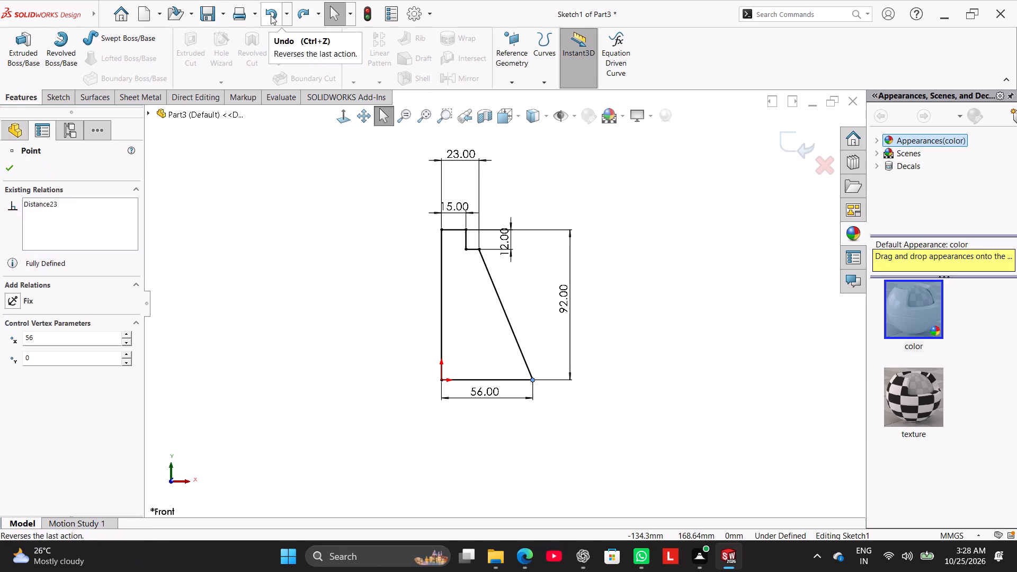
left_click(271, 15)
left_click(271, 15)
left_click(271, 15)
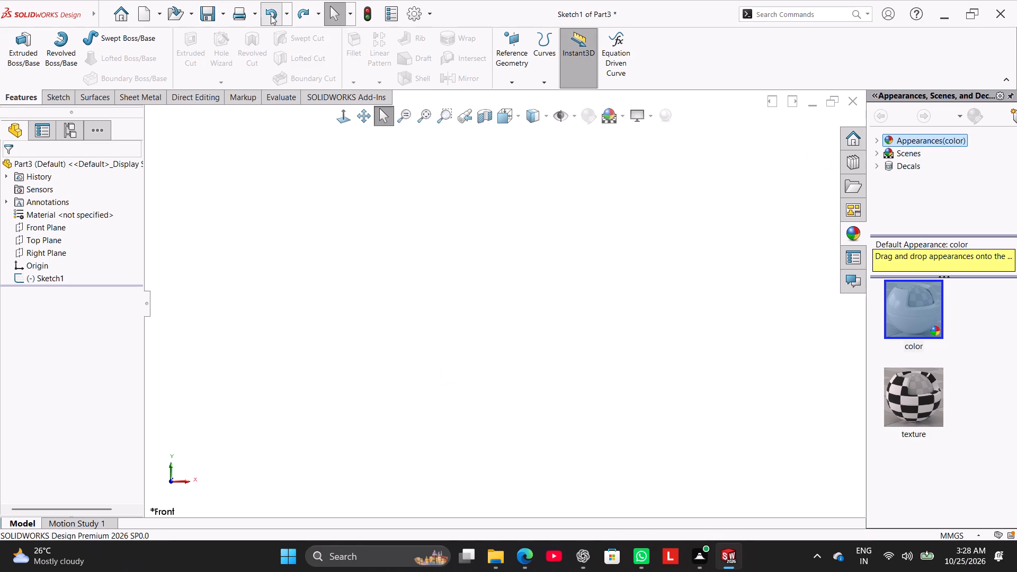
left_click(271, 15)
left_click(271, 15)
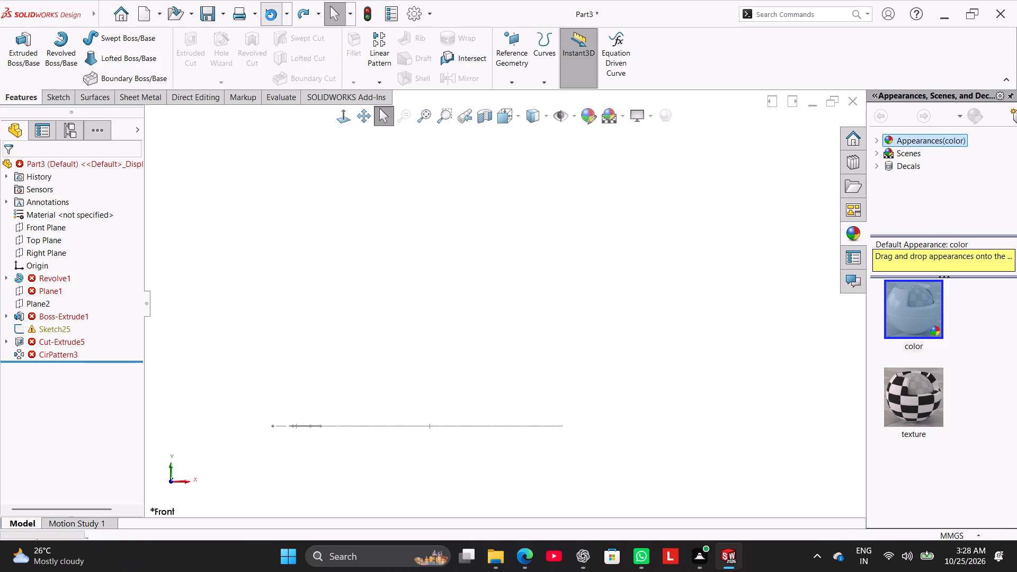
left_click(271, 15)
left_click(271, 15)
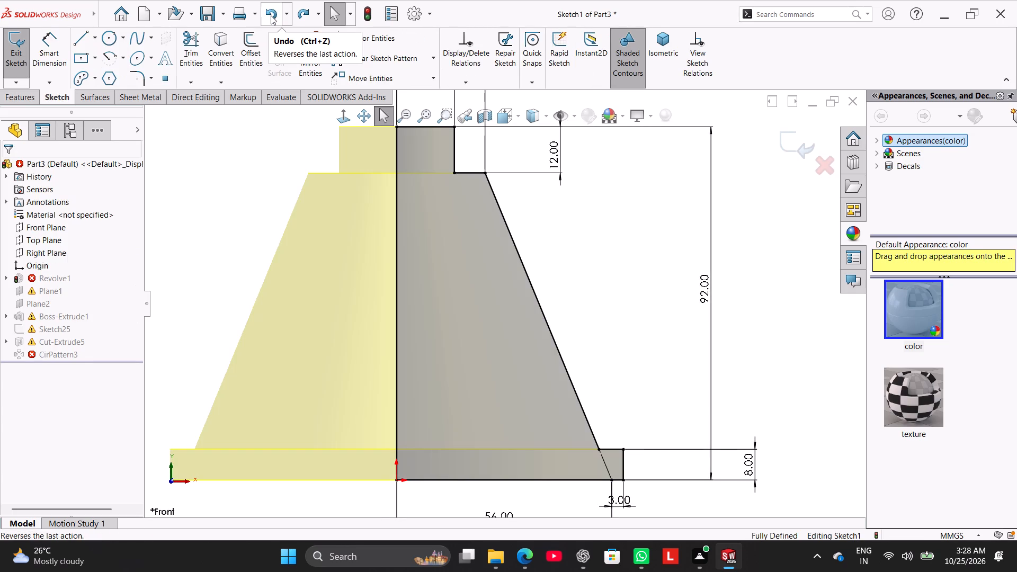
left_click(271, 15)
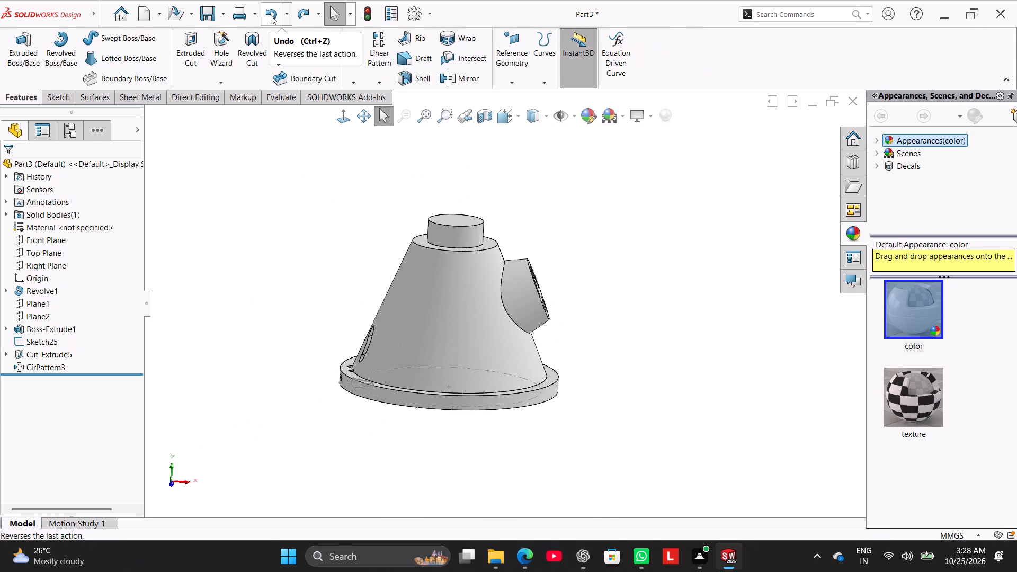
Undo the earlier feature deletions, and continue back through Sketch31 until its 5 mm dimension and slanted line are removed.
left_click(261, 237)
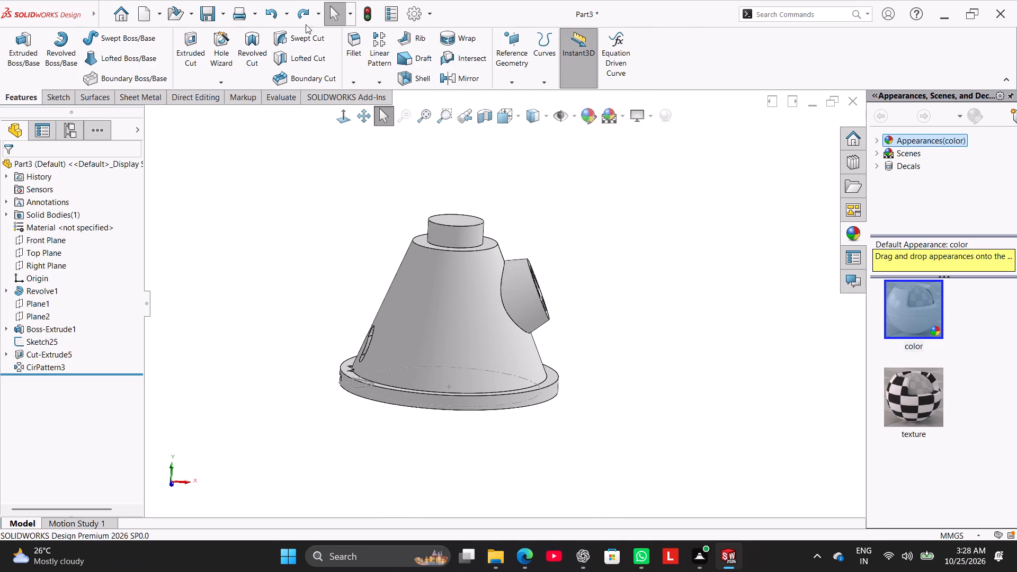
left_click(273, 9)
left_click(273, 9)
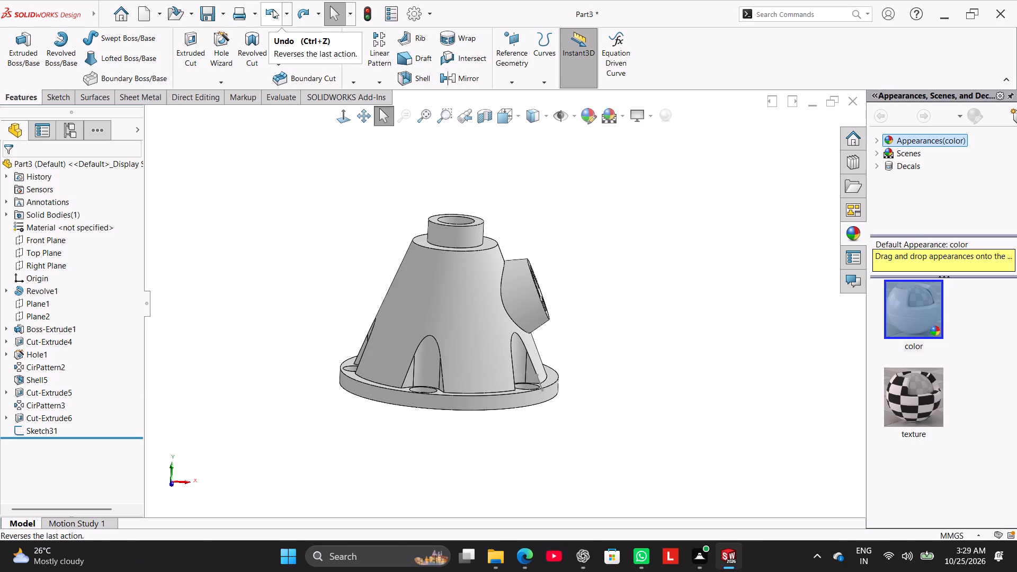
left_click(273, 9)
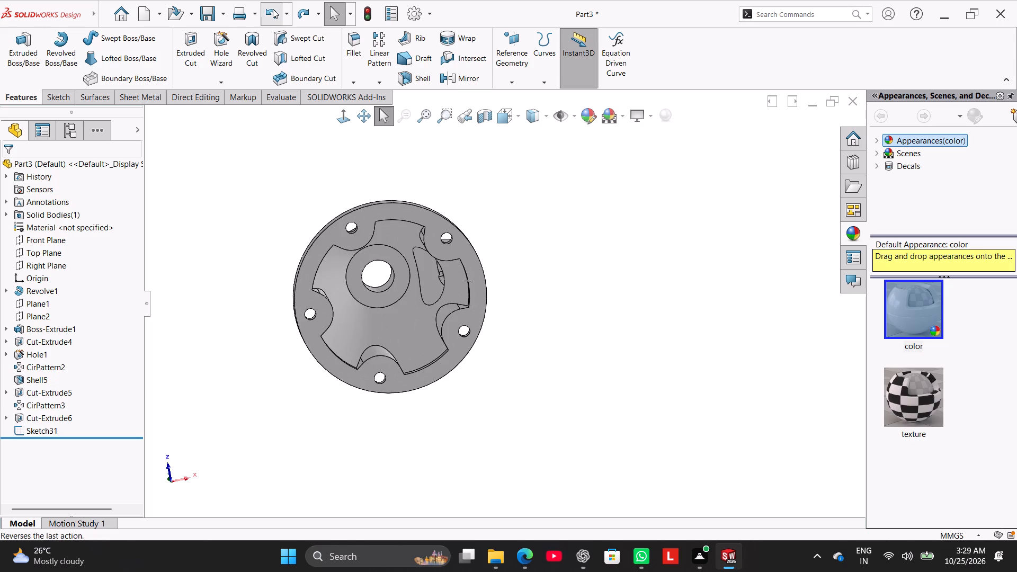
left_click(273, 9)
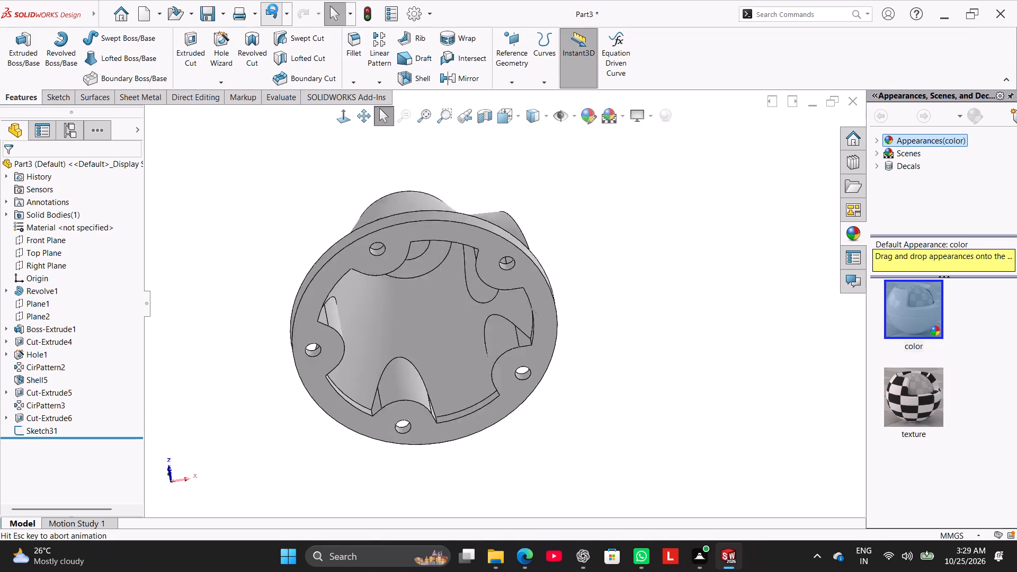
left_click(273, 9)
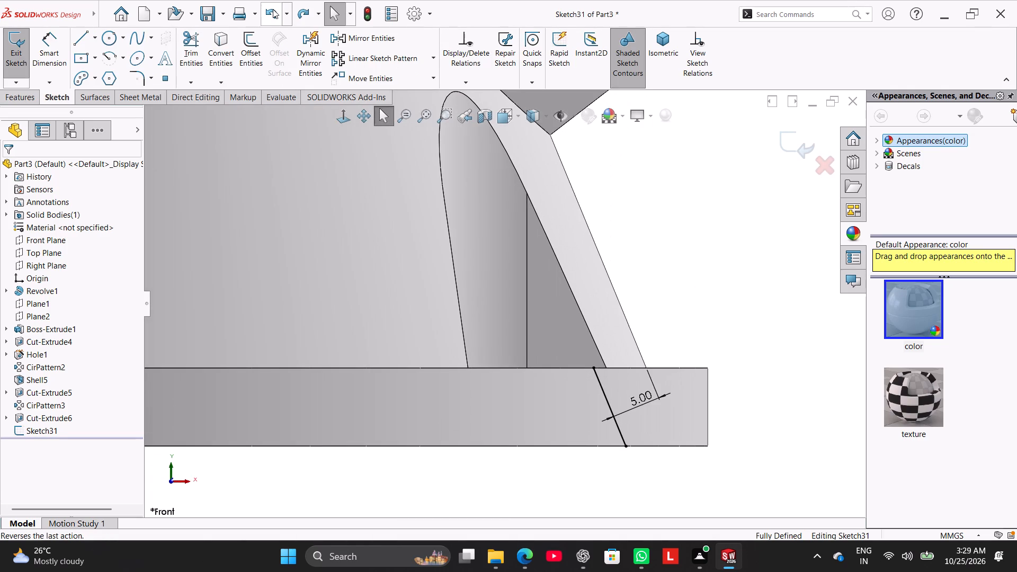
left_click(273, 9)
left_click(273, 9)
left_click(273, 9)
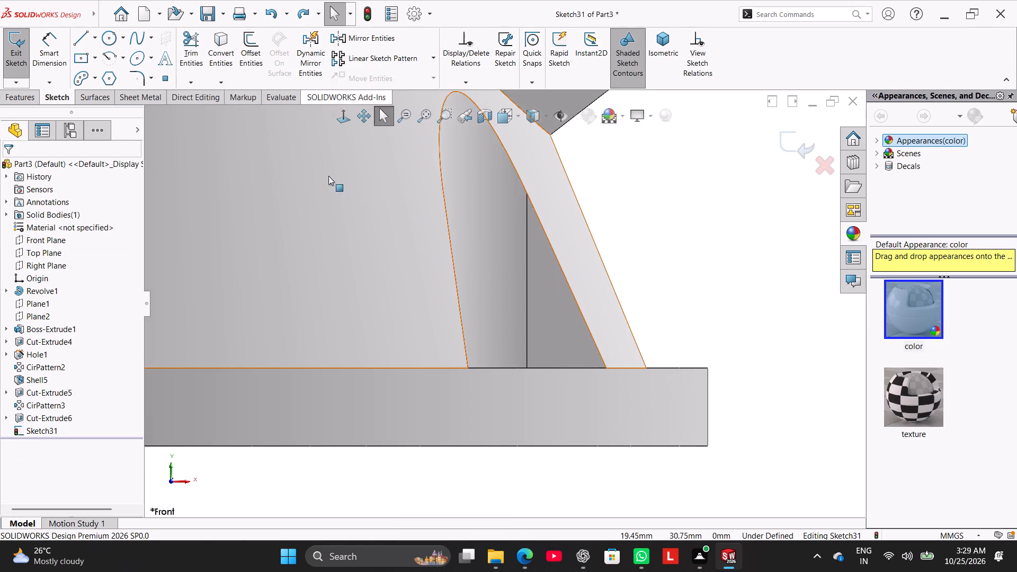
Exit the emptied Sketch31 so that no sketch is left after Cut-Extrude6.
scroll(353, 272, "up", 9)
left_click(273, 228)
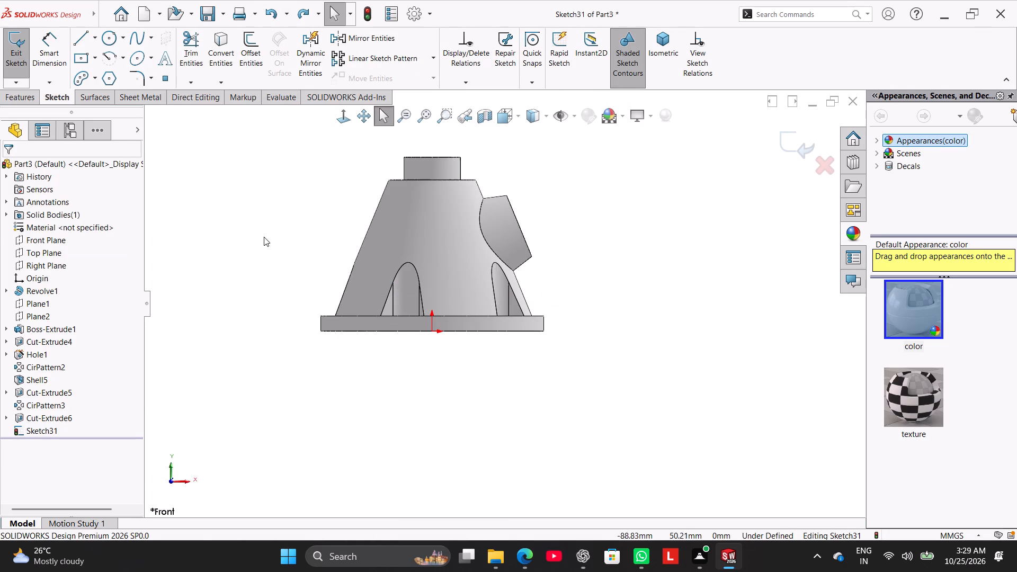
right_click(250, 225)
left_click(238, 244)
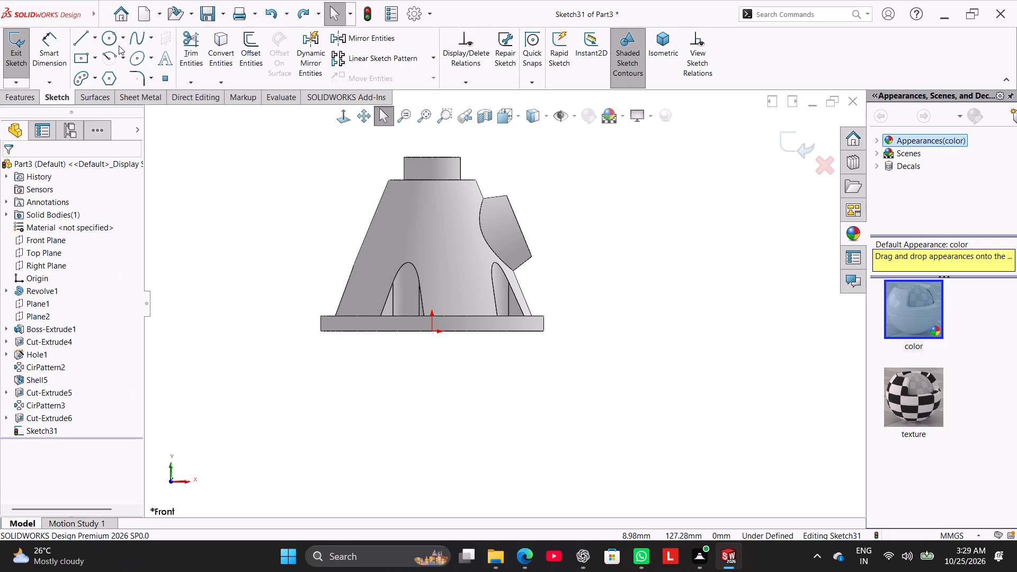
left_click(219, 102)
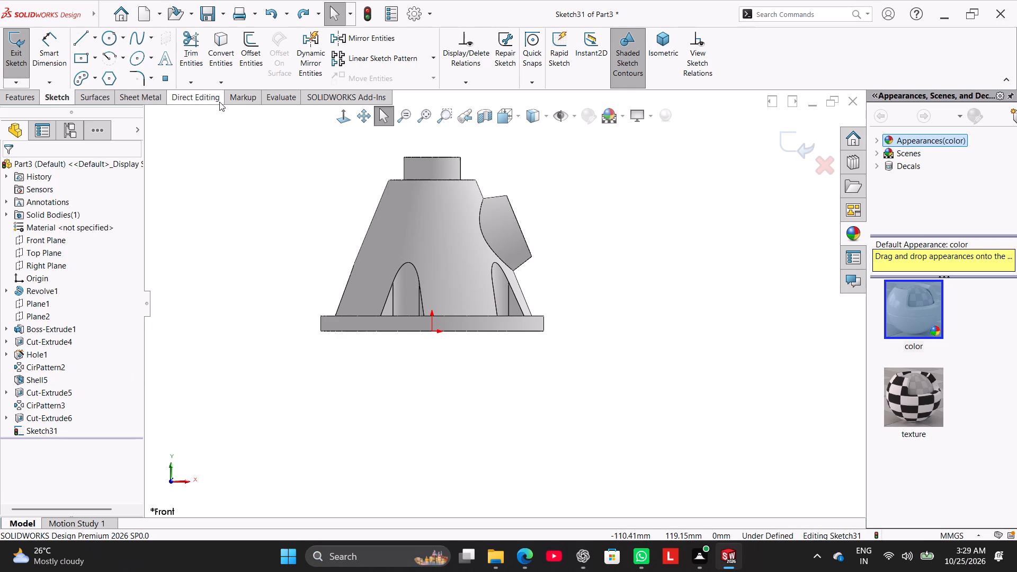
left_click(42, 99)
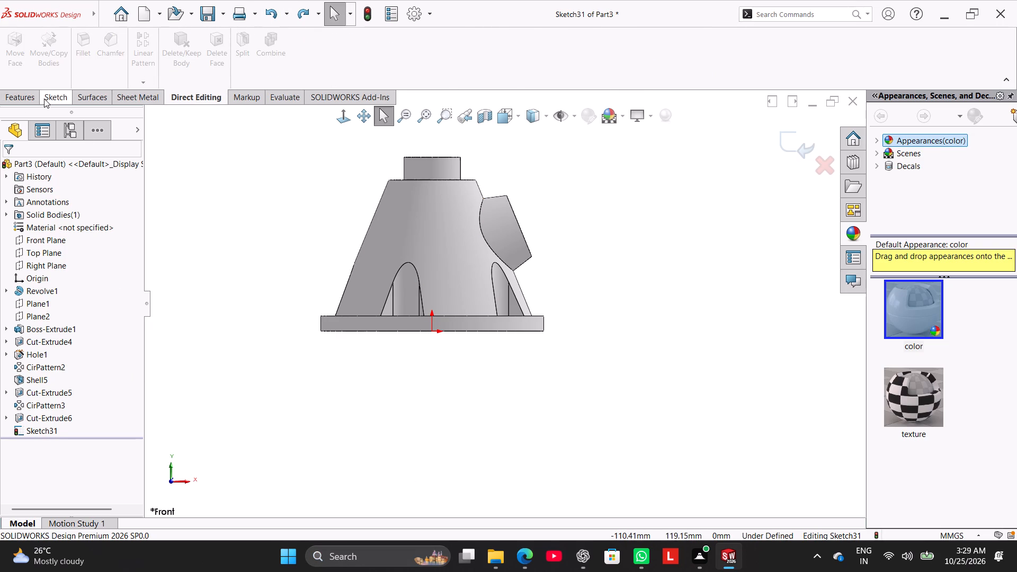
left_click(23, 57)
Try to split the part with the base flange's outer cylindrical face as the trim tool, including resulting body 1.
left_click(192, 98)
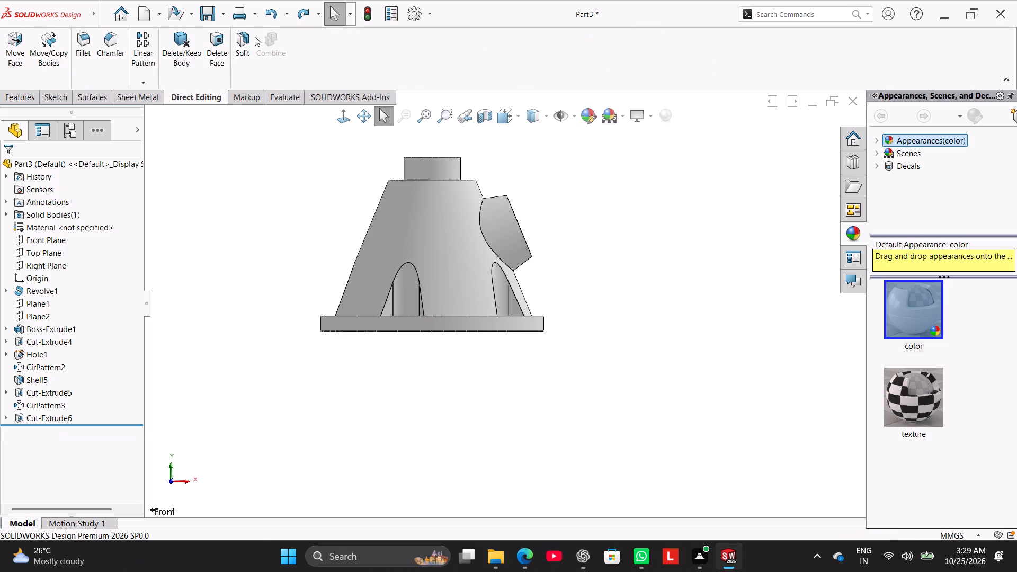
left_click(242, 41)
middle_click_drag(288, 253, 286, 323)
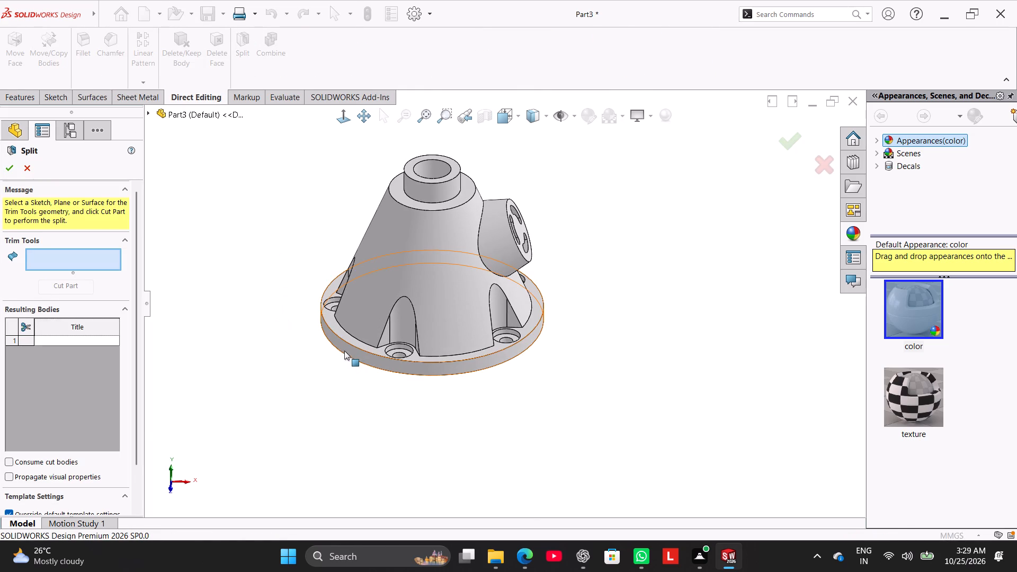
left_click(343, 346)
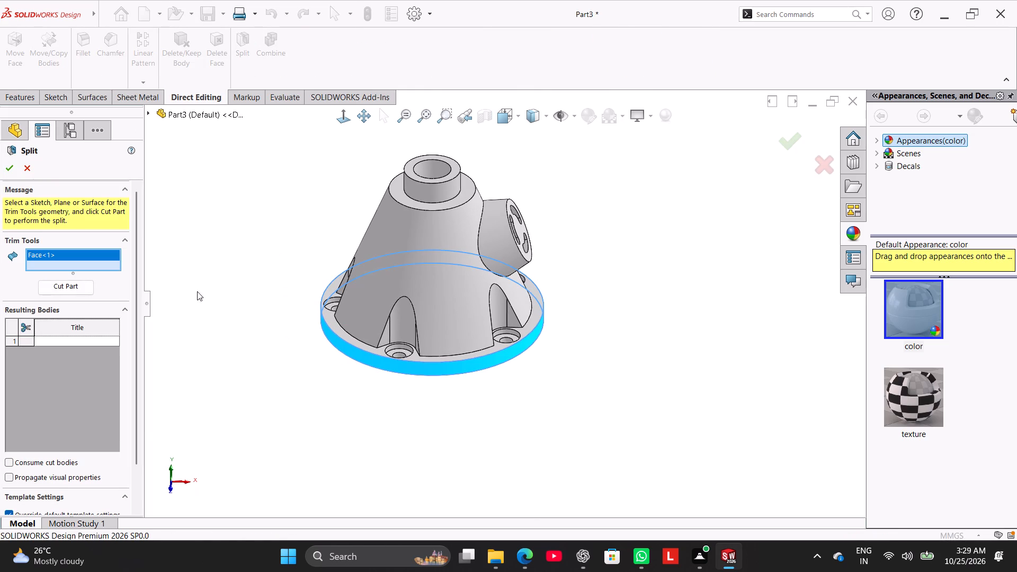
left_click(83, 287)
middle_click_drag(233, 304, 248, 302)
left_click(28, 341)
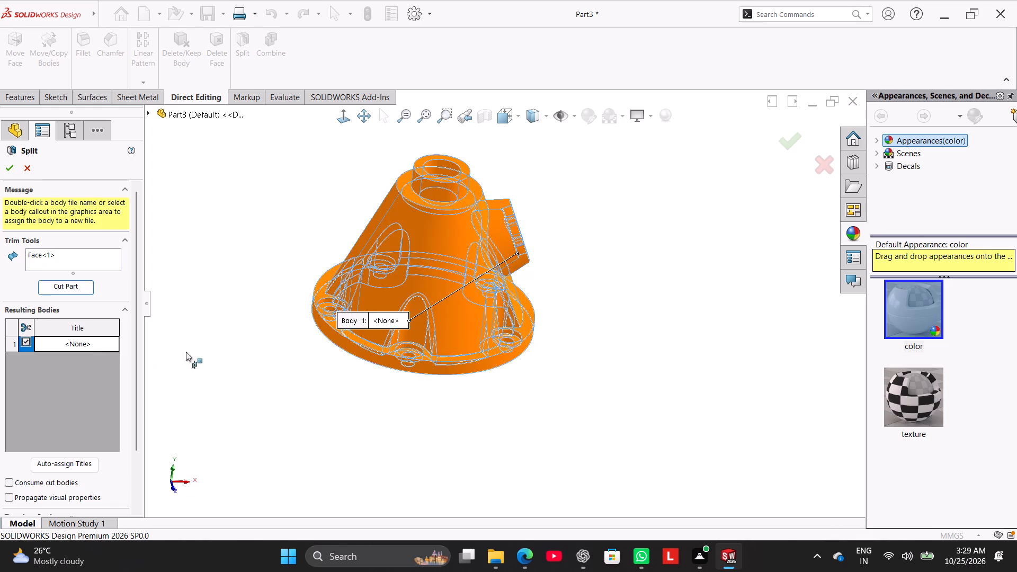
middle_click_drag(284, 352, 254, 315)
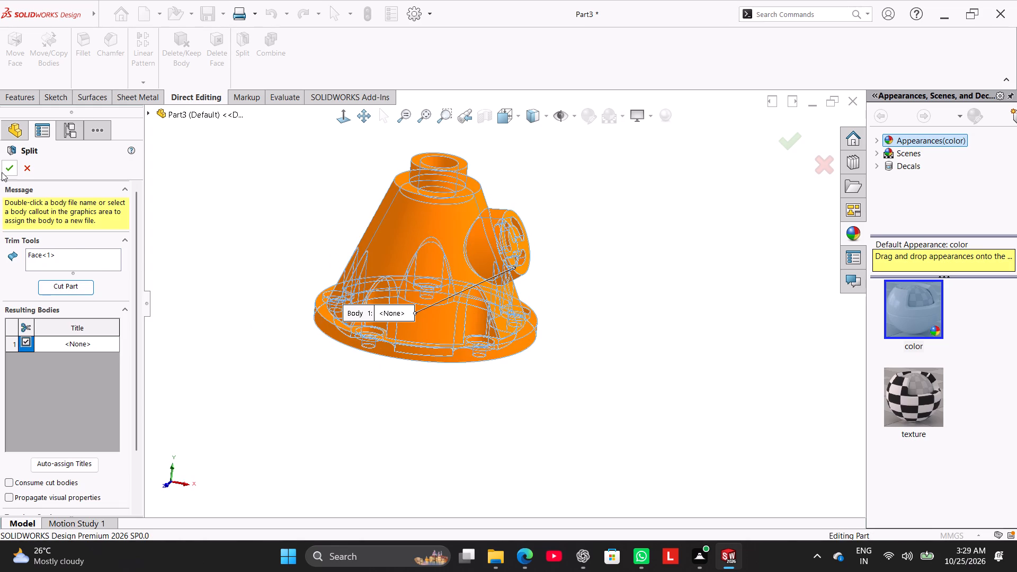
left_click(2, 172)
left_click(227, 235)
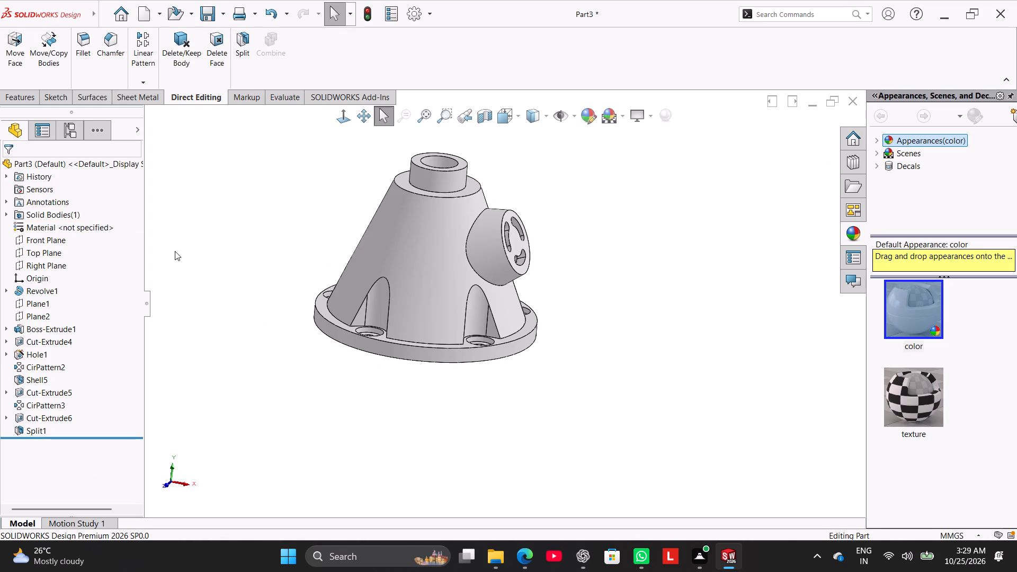
Check whether the base flange moves as a separate piece by trying to pull its outer face away from the housing.
left_click(244, 53)
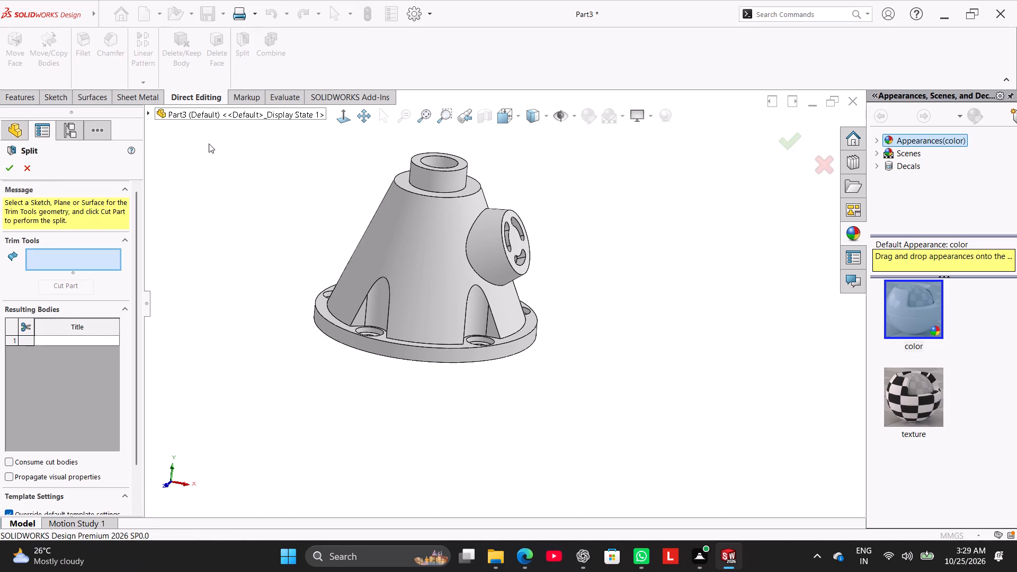
left_click(25, 172)
left_click_drag(343, 337, 316, 330)
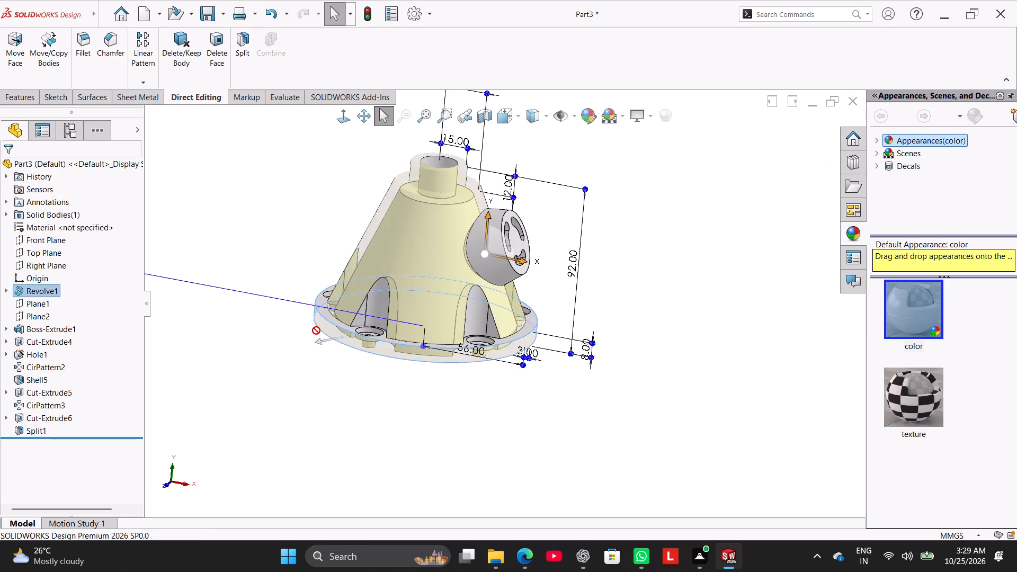
left_click_drag(316, 330, 316, 330)
left_click(263, 334)
left_click(364, 346)
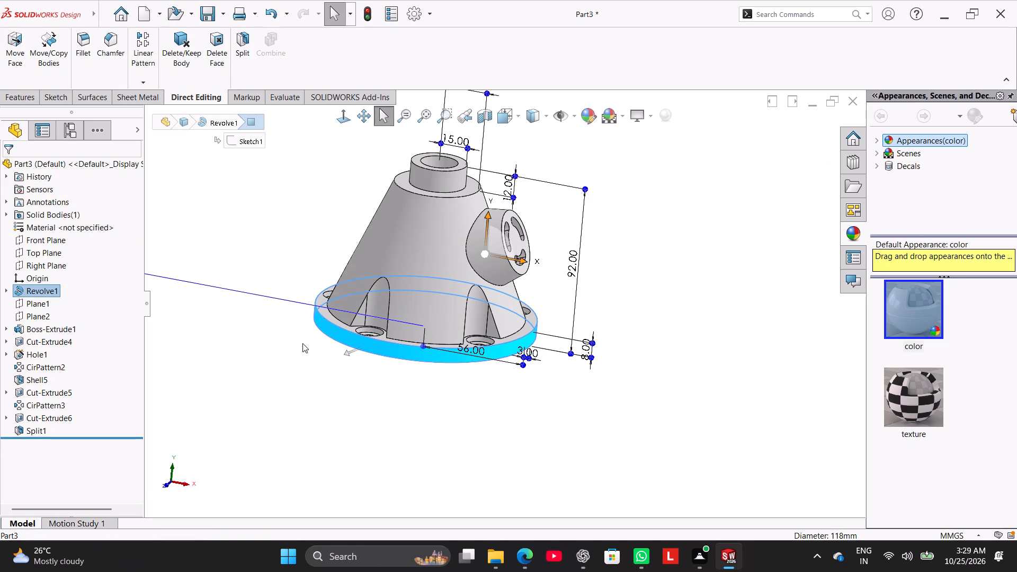
middle_click_drag(297, 337, 370, 400)
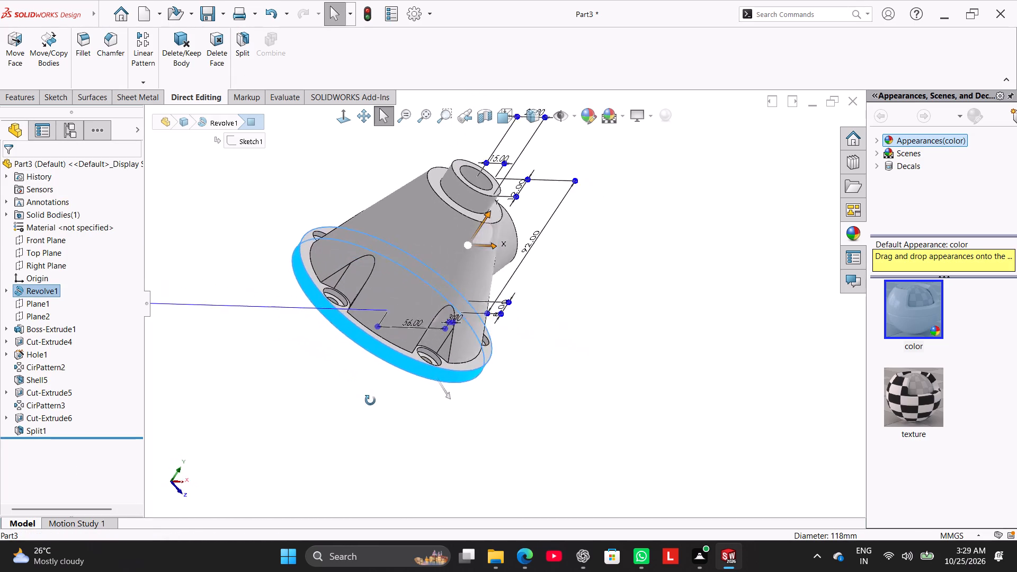
middle_click_drag(370, 400, 317, 357)
left_click(207, 222)
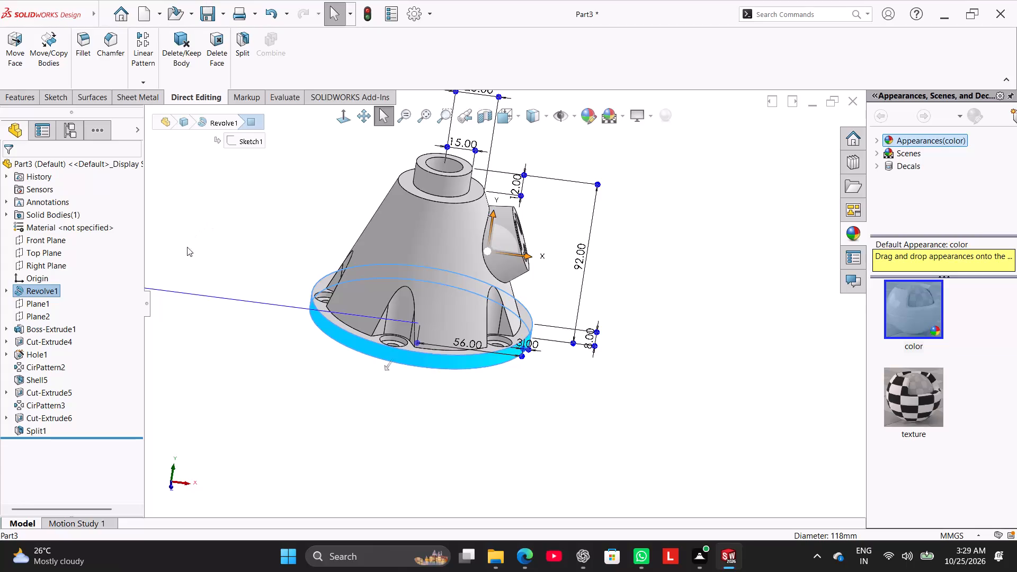
Review Split1's trim tool and resulting body, and examine the part's solid bodies.
left_click(47, 427)
left_click(60, 394)
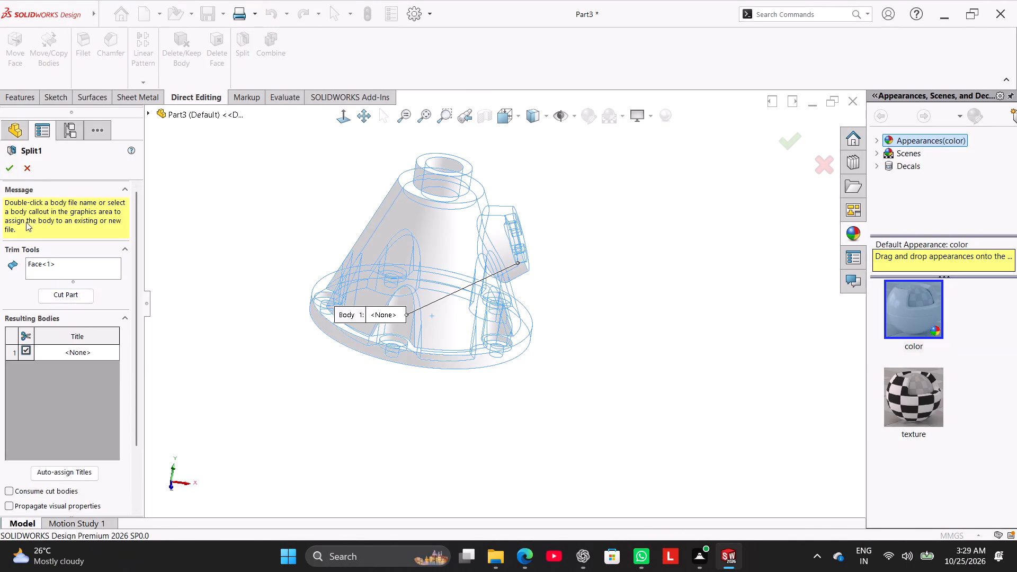
left_click(29, 171)
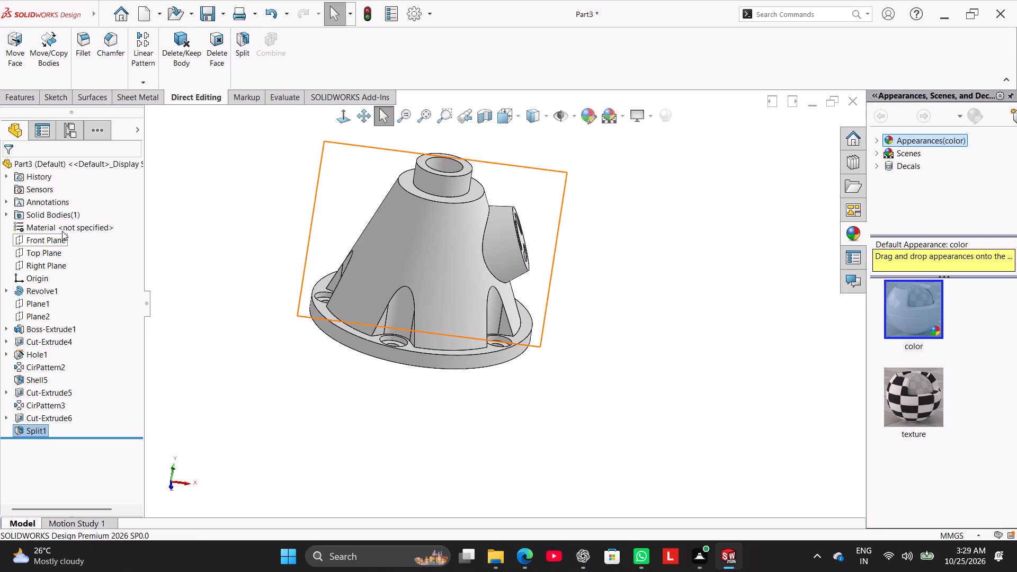
left_click(5, 212)
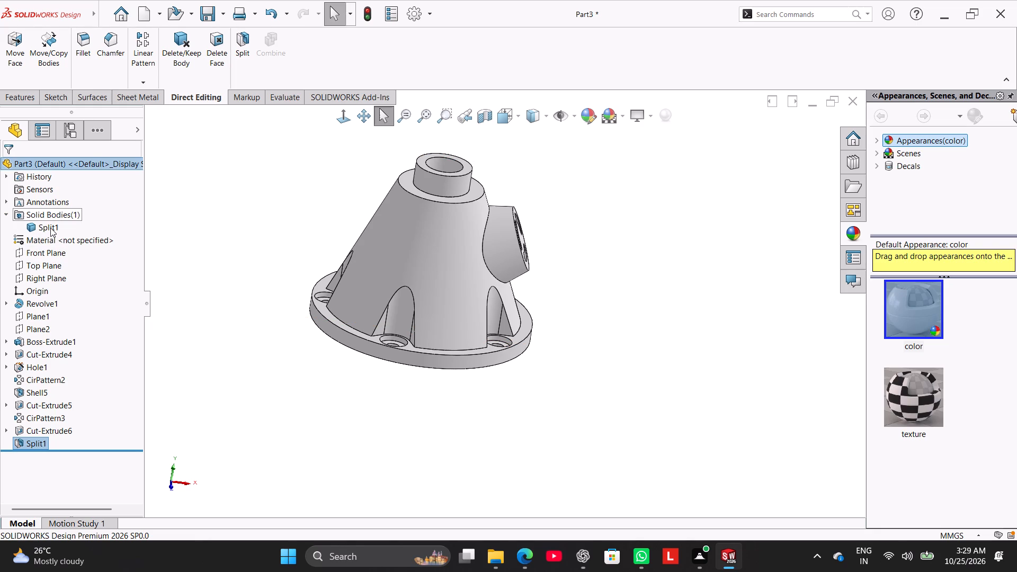
left_click(50, 228)
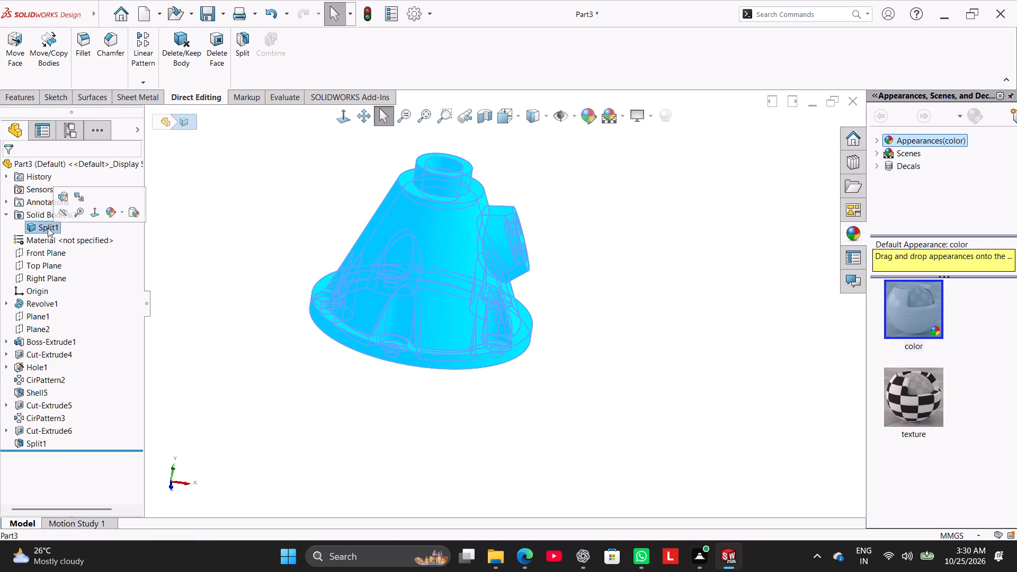
left_click(10, 212)
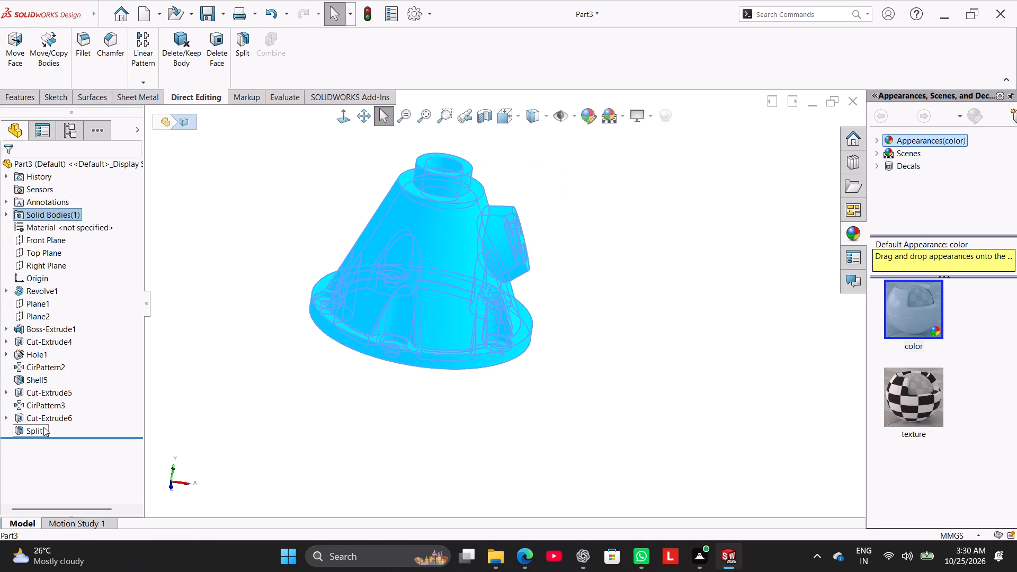
left_click(209, 346)
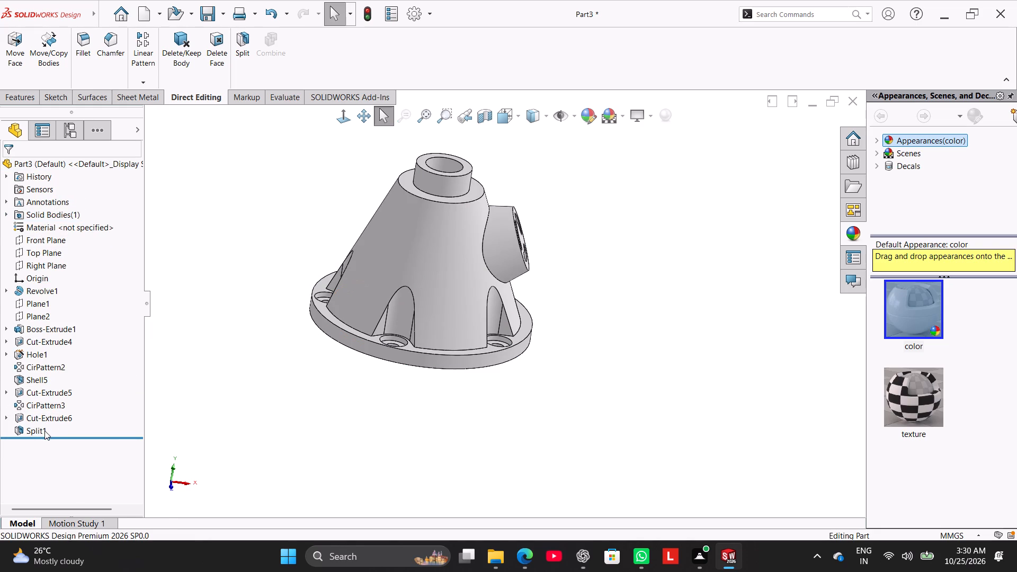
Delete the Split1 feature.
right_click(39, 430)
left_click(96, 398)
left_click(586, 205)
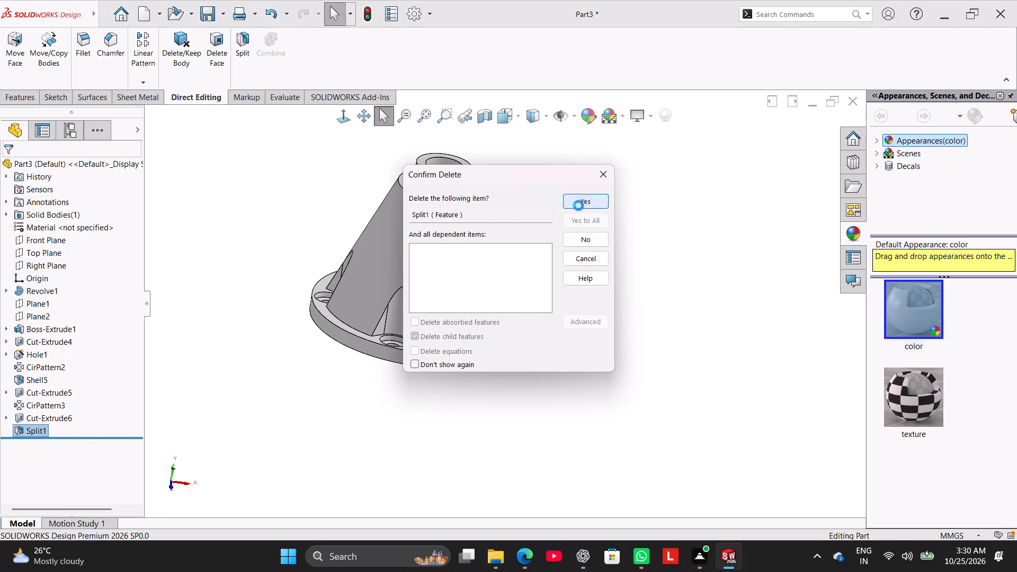
Split the part using the base flange's outer cylindrical face and upper face as trim tools, including resulting body 2.
left_click(245, 50)
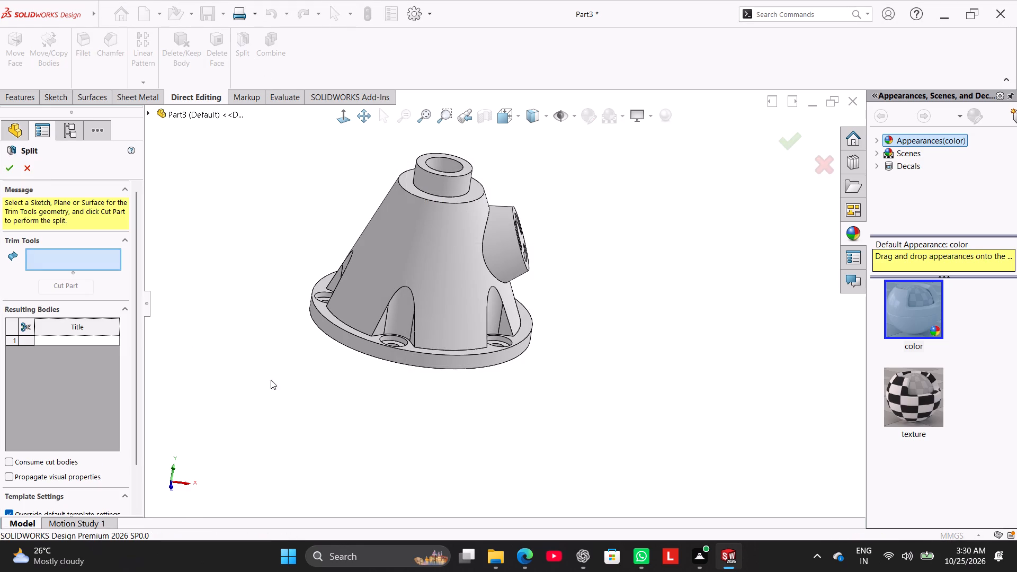
left_click(367, 349)
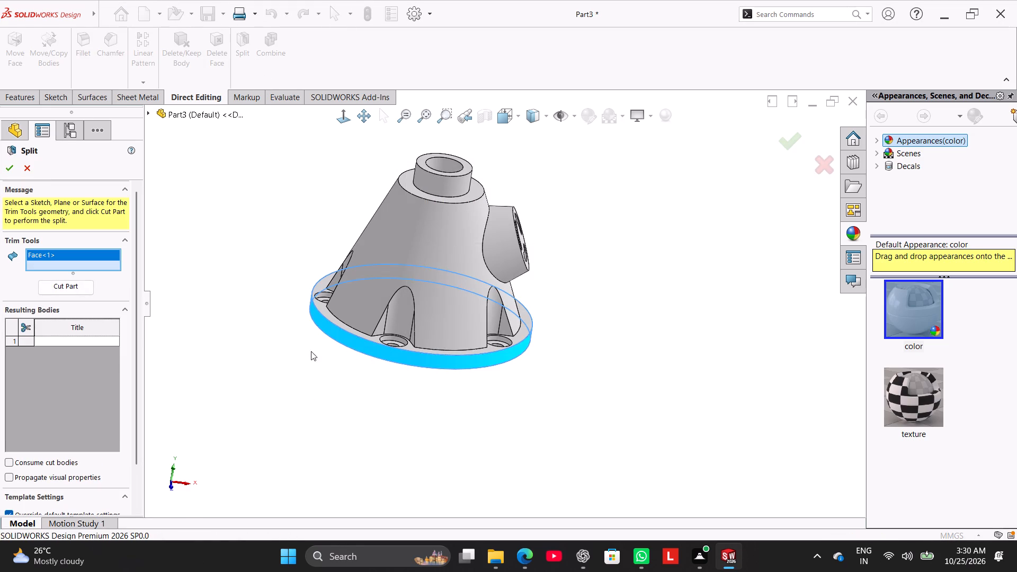
middle_click_drag(311, 355, 323, 427)
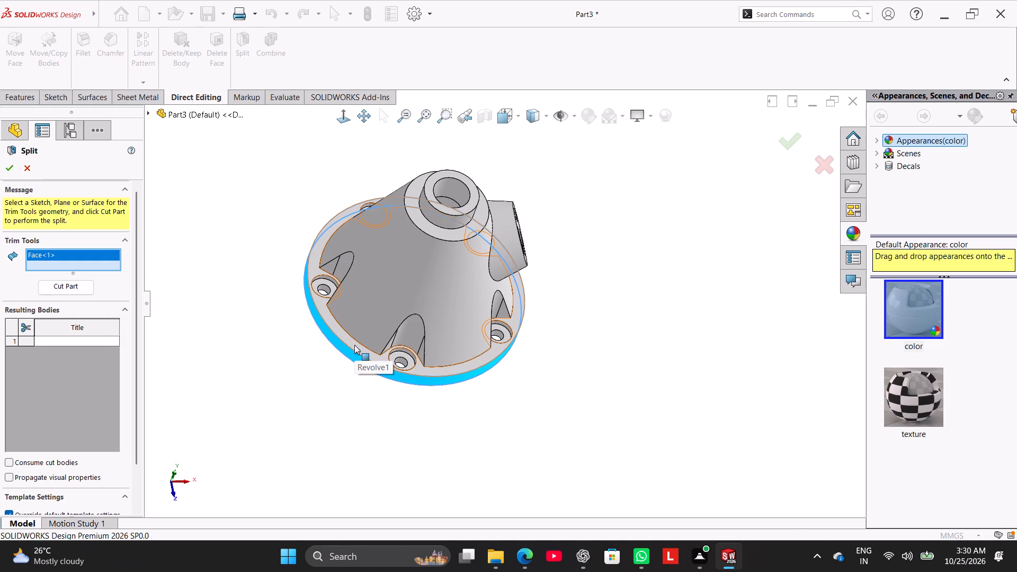
left_click(354, 345)
middle_click_drag(320, 394, 355, 439)
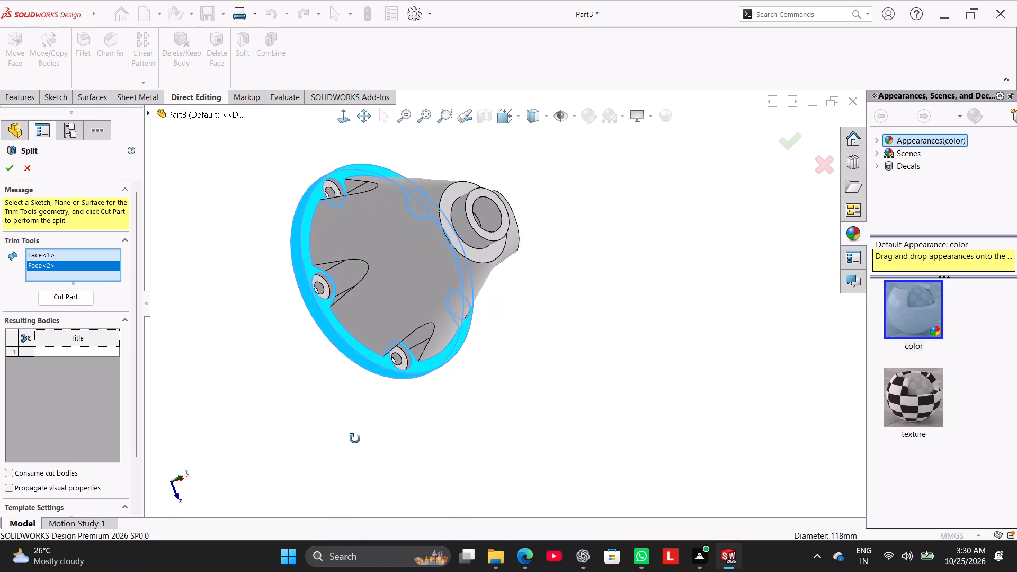
middle_click_drag(355, 439, 321, 372)
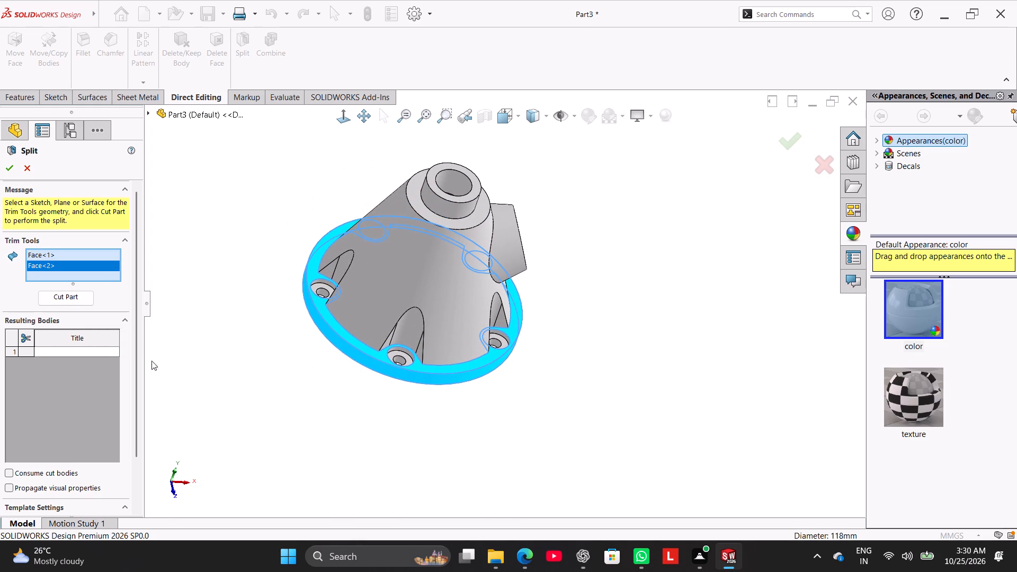
left_click(70, 298)
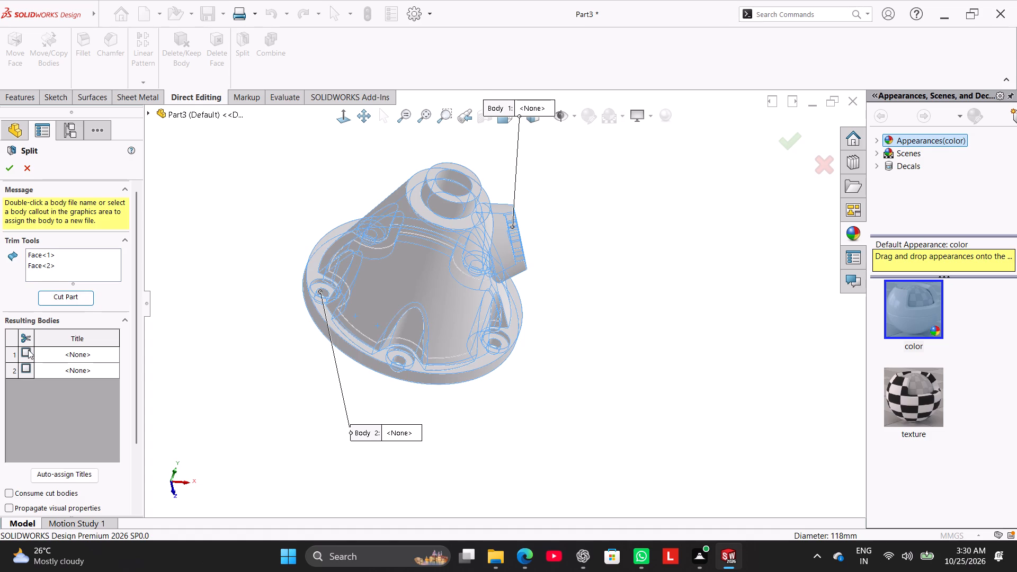
left_click(27, 350)
left_click(27, 350)
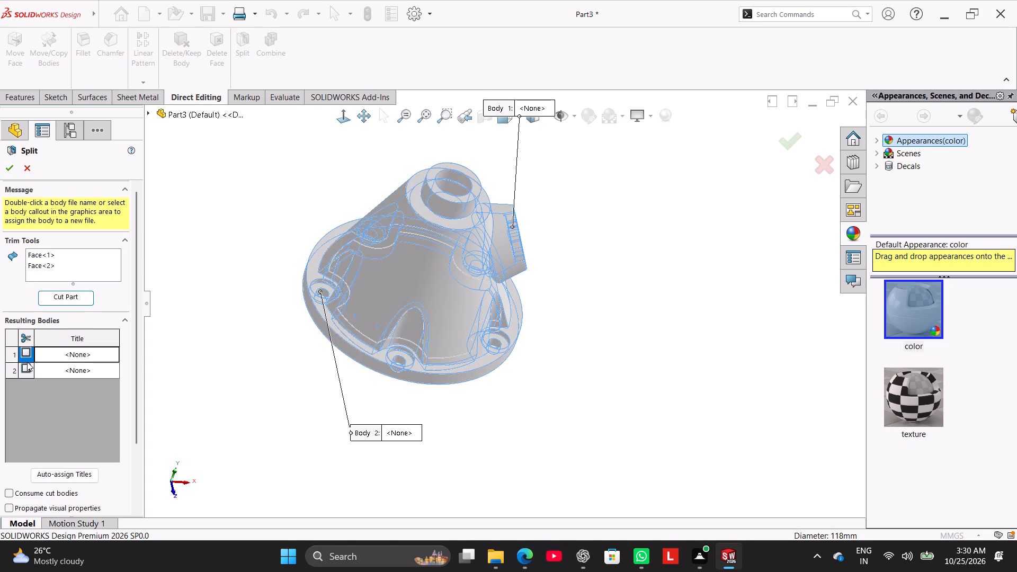
left_click(27, 366)
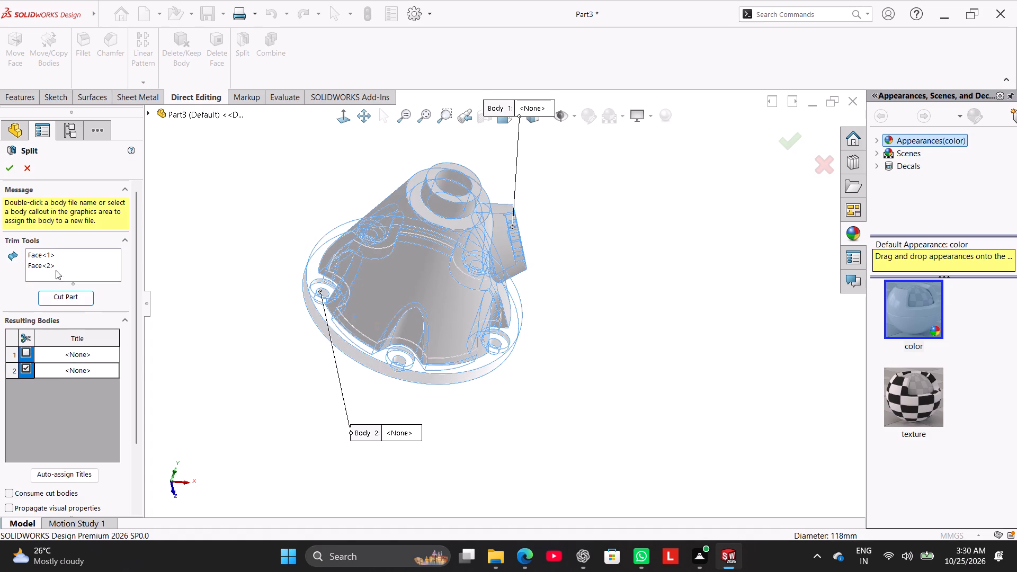
left_click(11, 168)
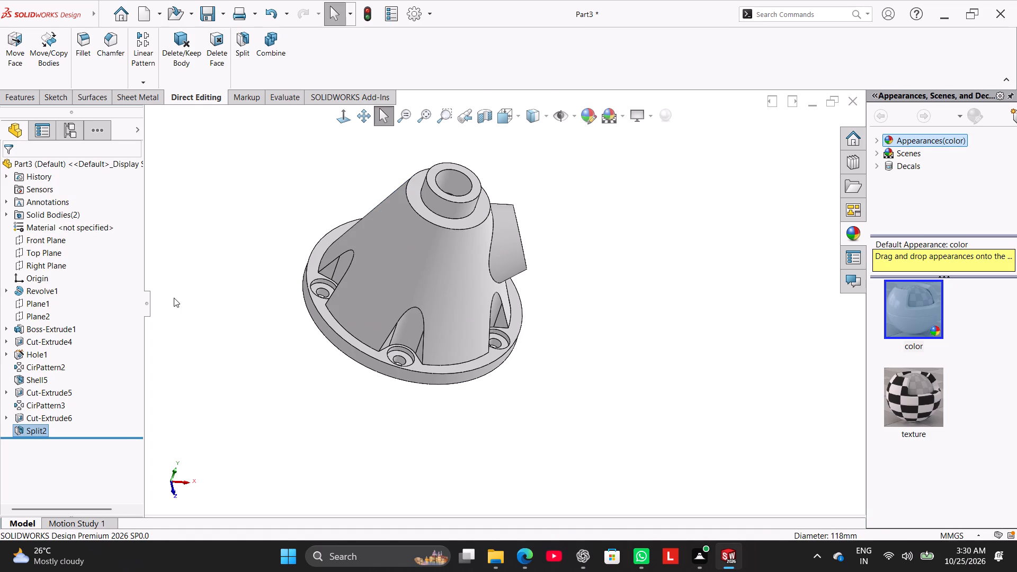
Examine the split part from above and below, and check which geometry body Split2[1] and Revolve1's sketch cover.
left_click(187, 299)
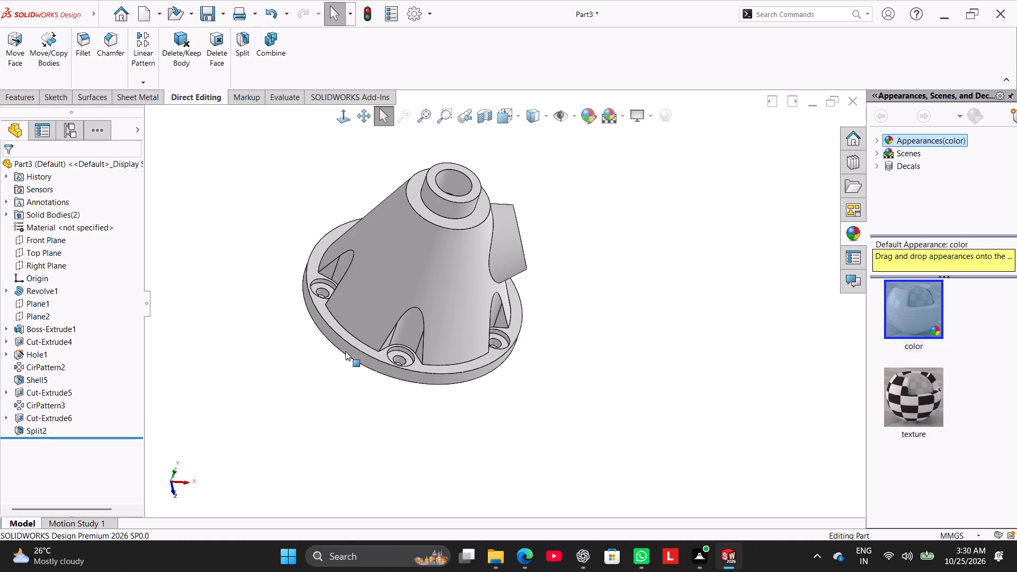
left_click(347, 351)
left_click(269, 368)
middle_click_drag(309, 386, 330, 364)
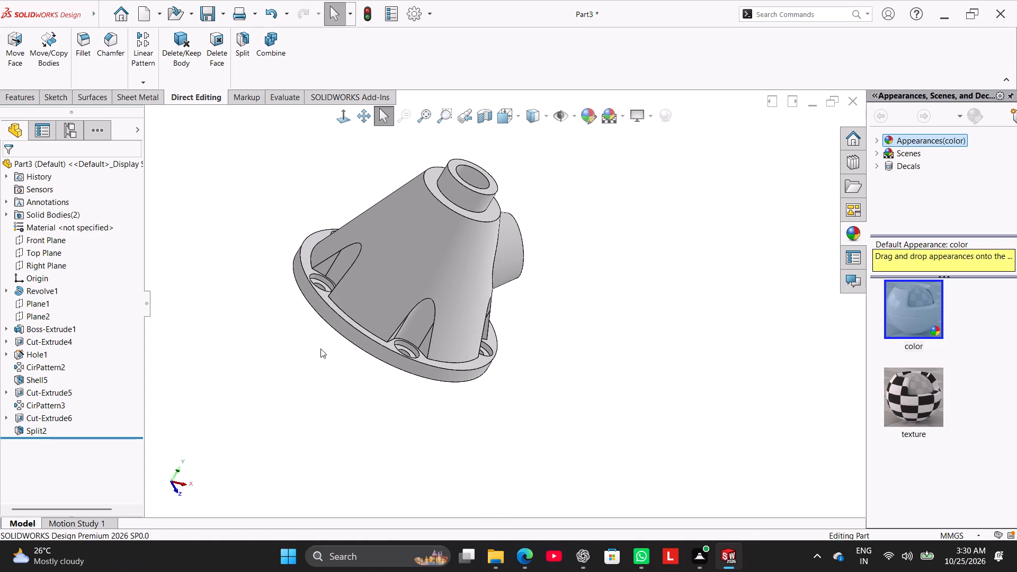
middle_click_drag(311, 358, 399, 208)
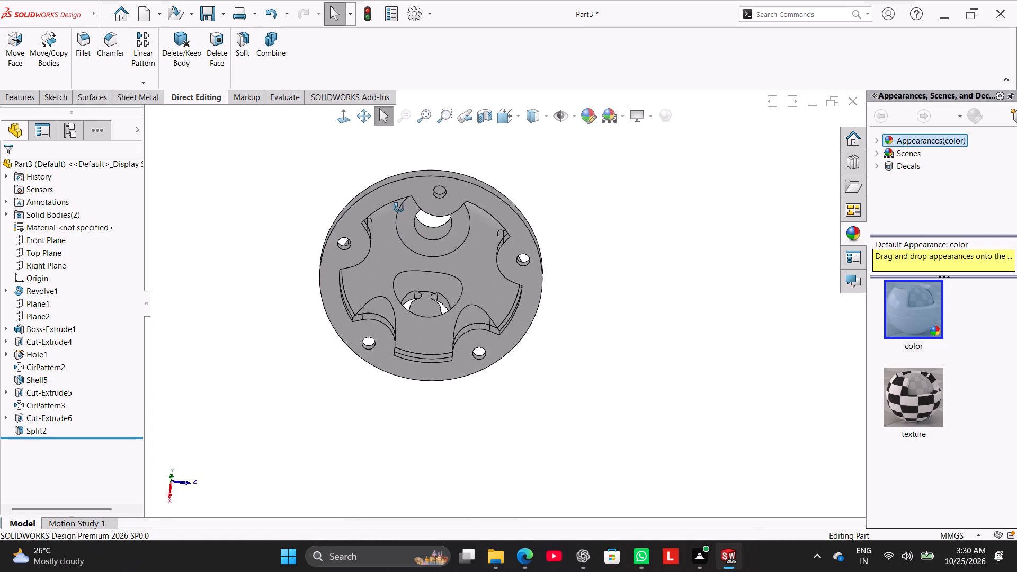
middle_click_drag(399, 208, 314, 182)
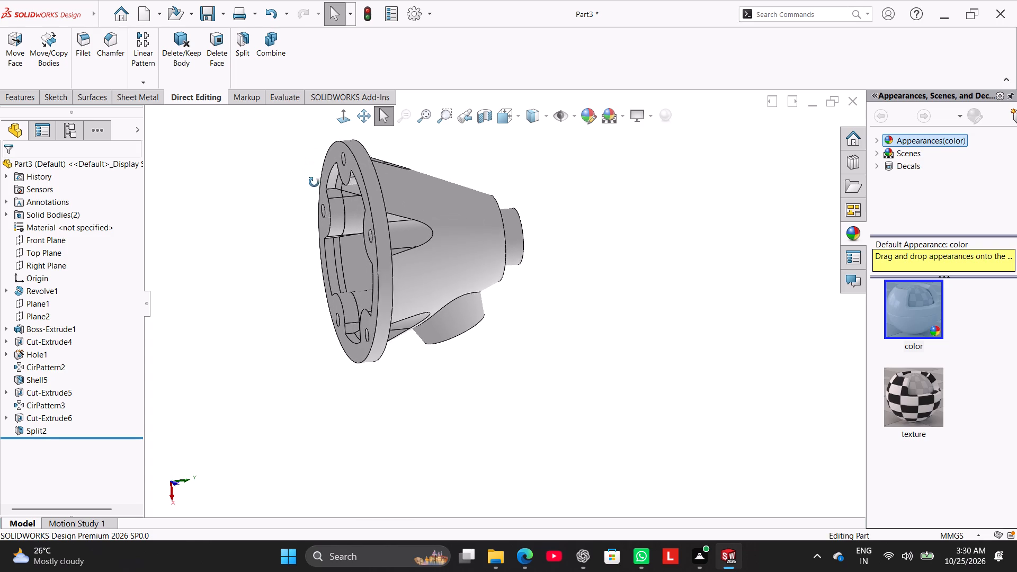
middle_click_drag(314, 182, 360, 339)
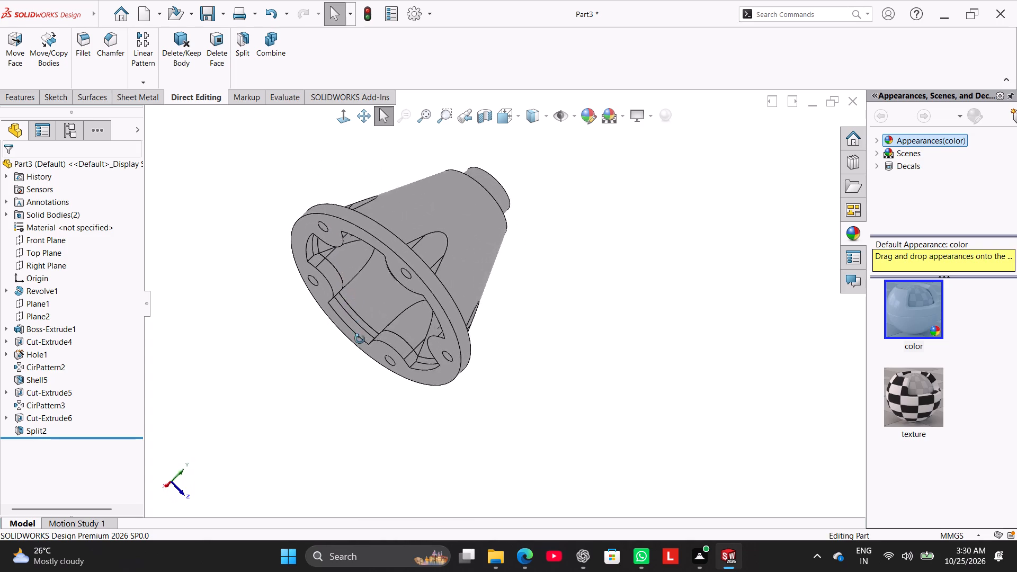
middle_click_drag(360, 339, 275, 342)
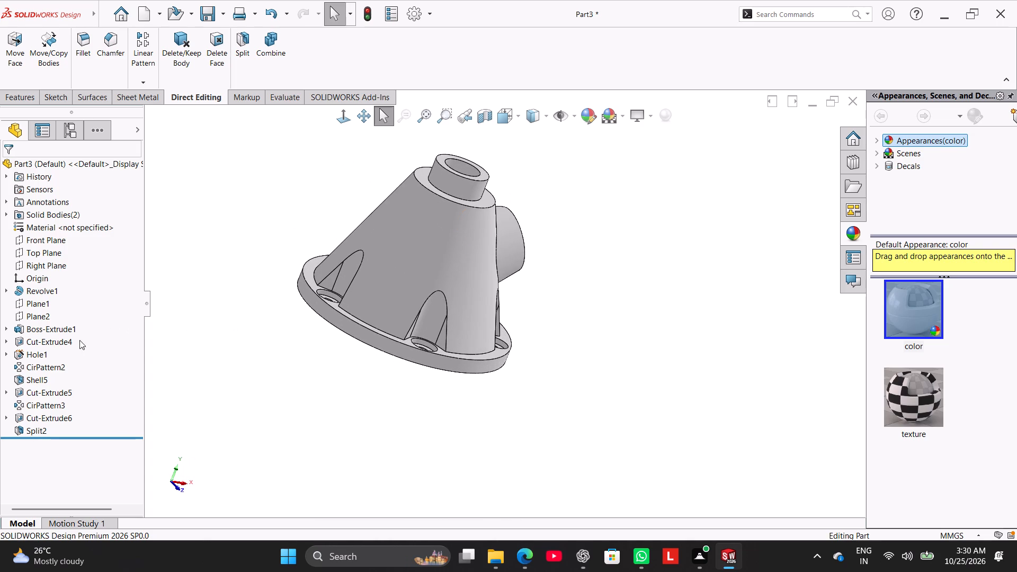
left_click(6, 212)
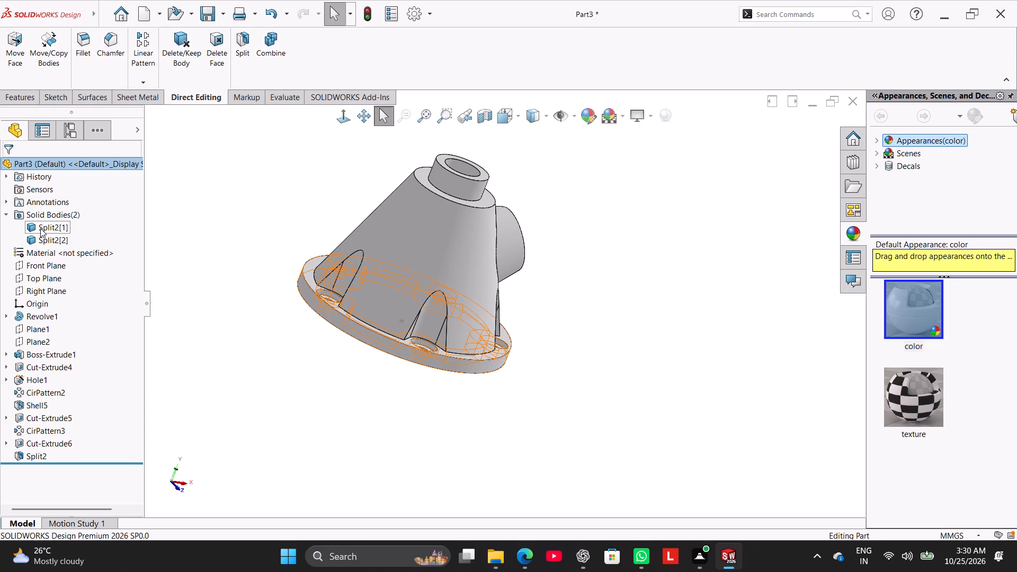
left_click(40, 228)
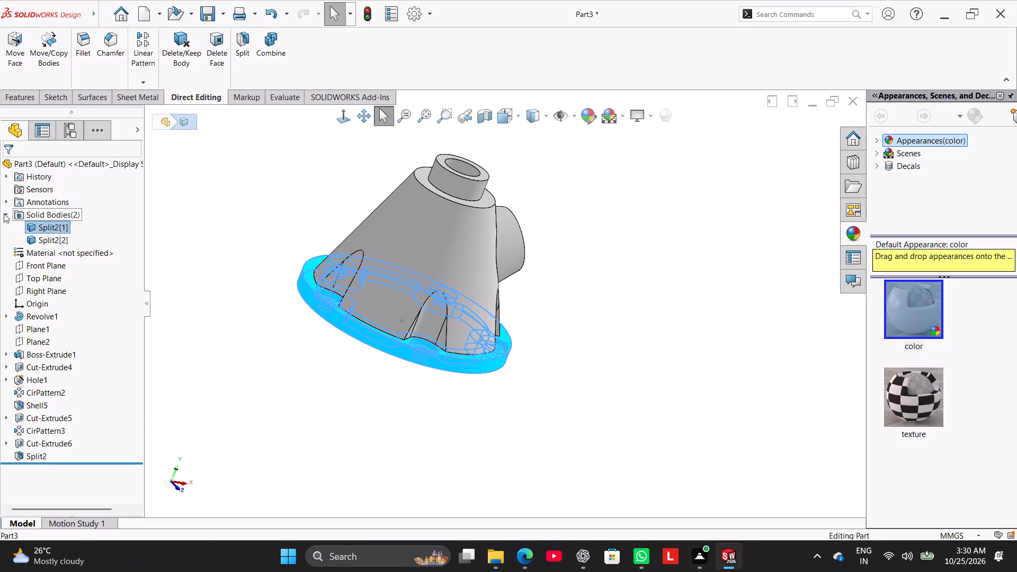
left_click(4, 213)
left_click(188, 271)
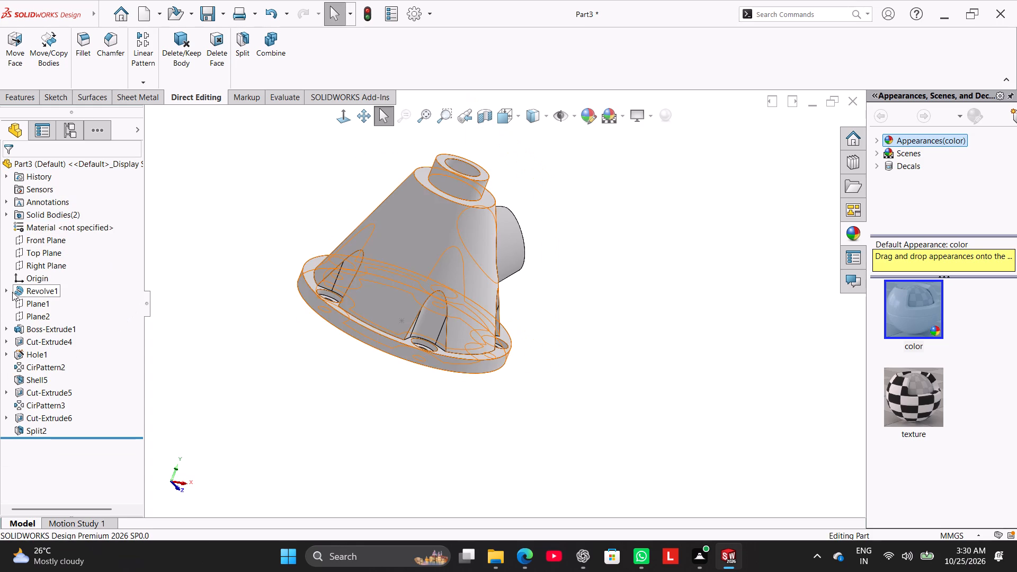
left_click(7, 291)
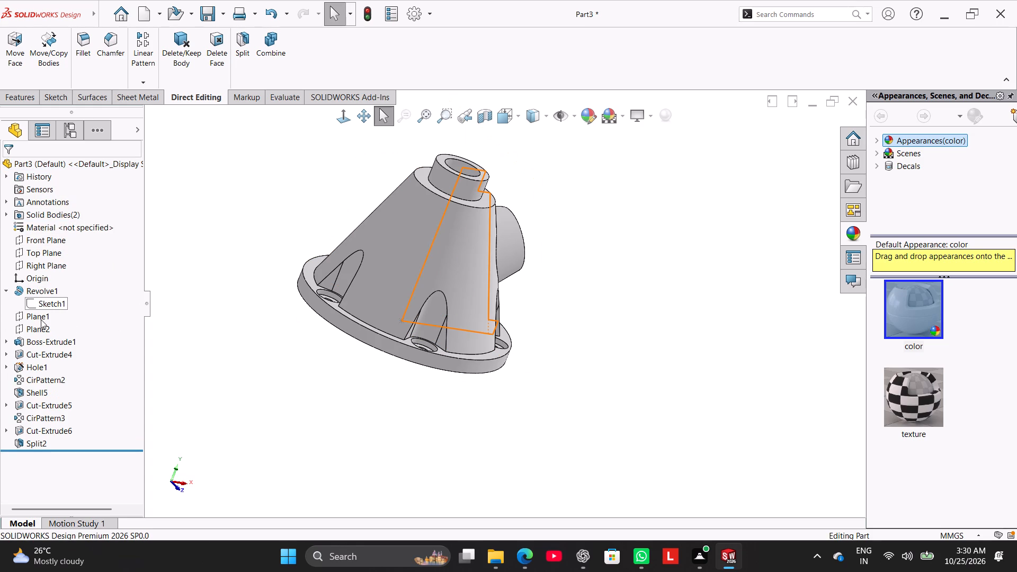
left_click(7, 290)
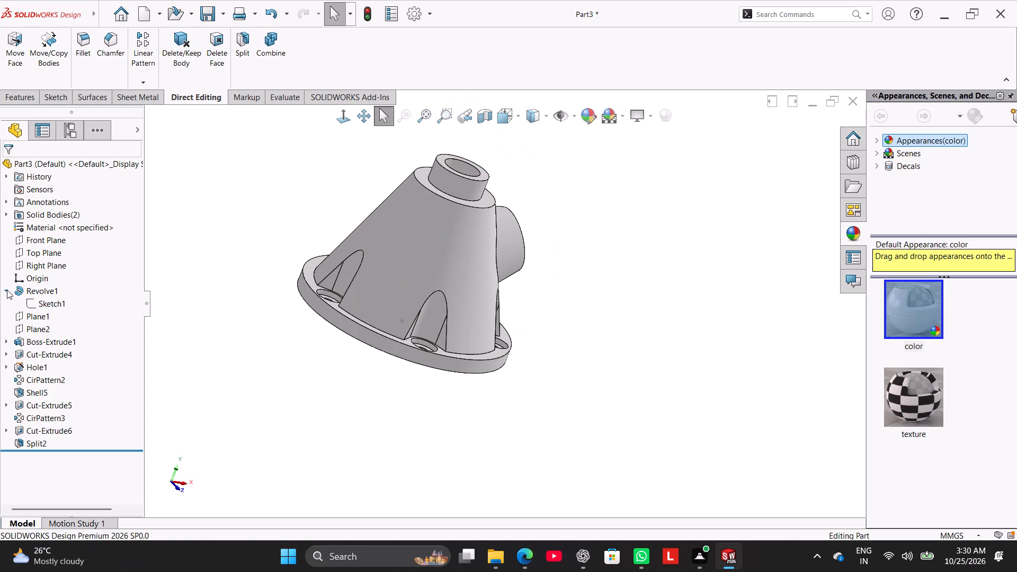
left_click(181, 328)
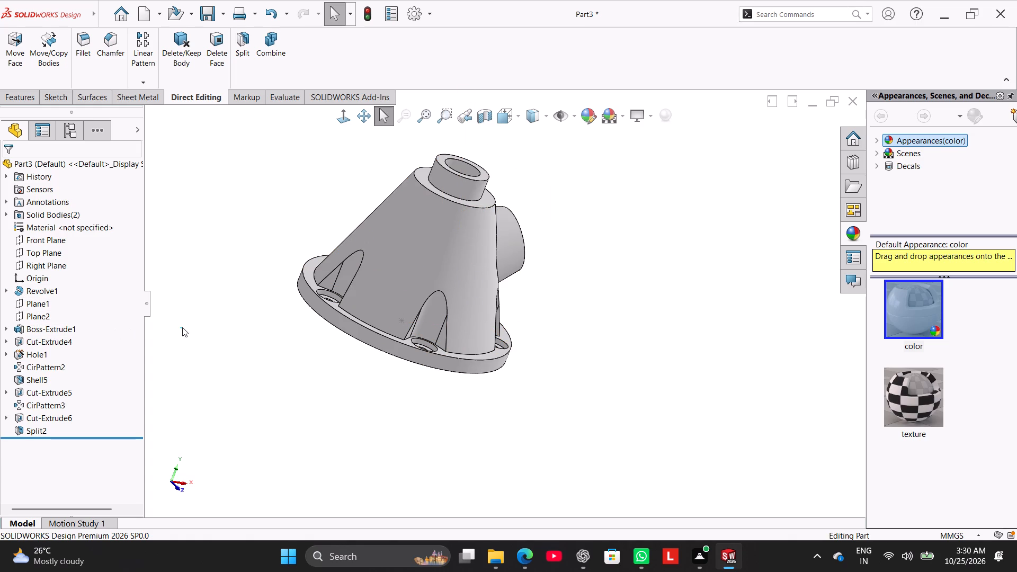
middle_click_drag(313, 401, 279, 405)
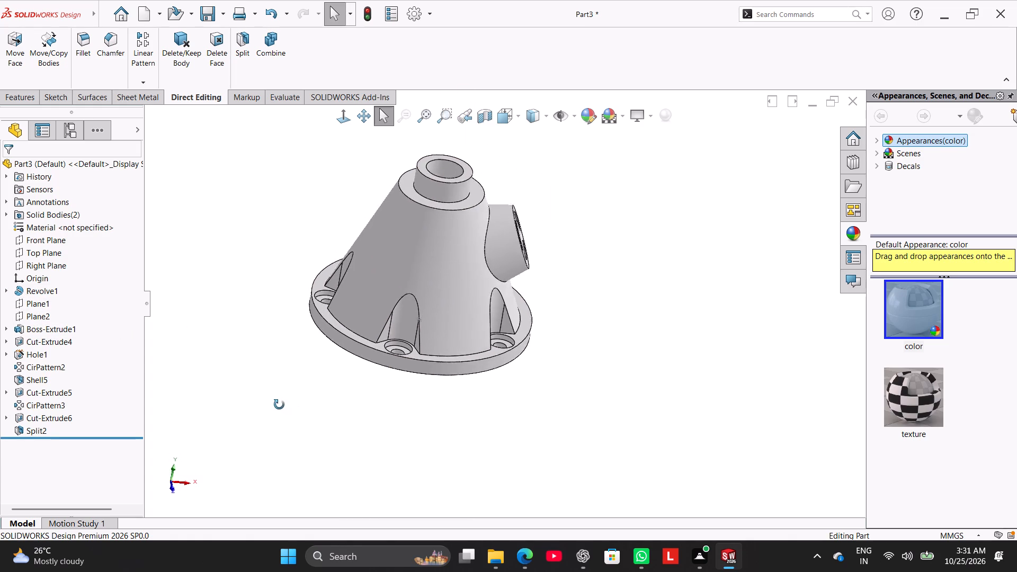
middle_click_drag(279, 405, 278, 425)
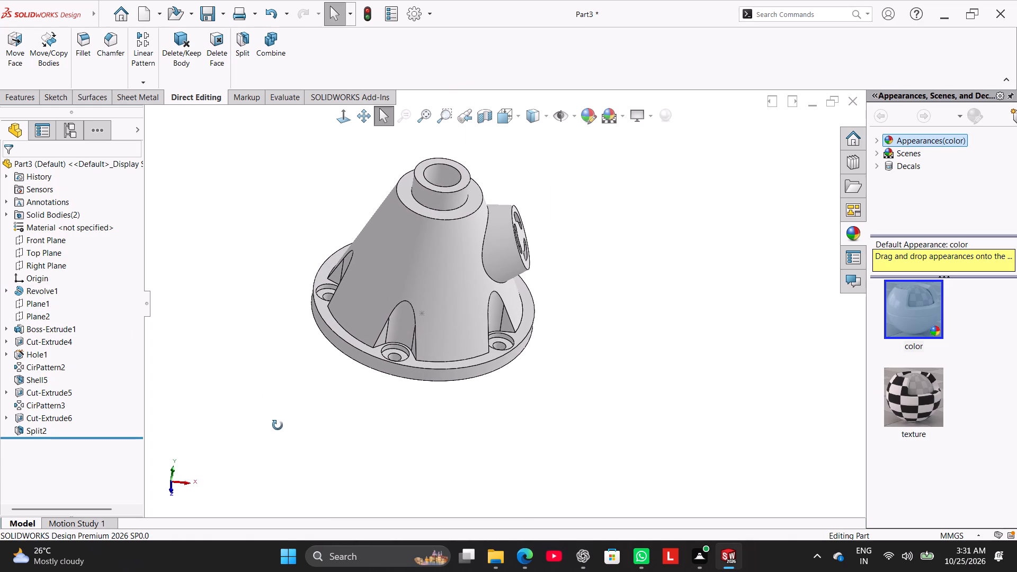
middle_click_drag(278, 425, 276, 425)
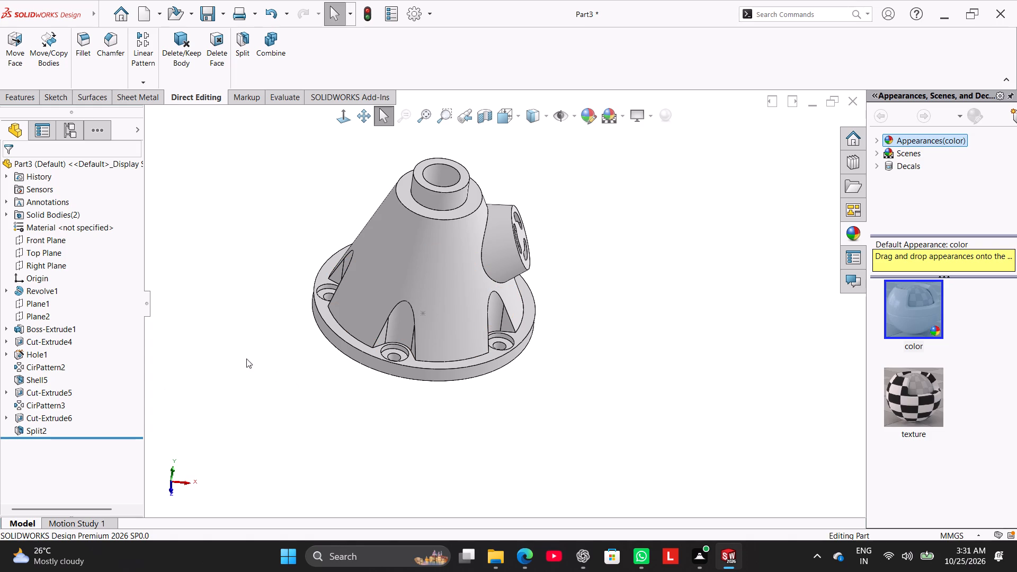
Delete the base flange body Split2[1], leaving only the conical housing body.
left_click(5, 213)
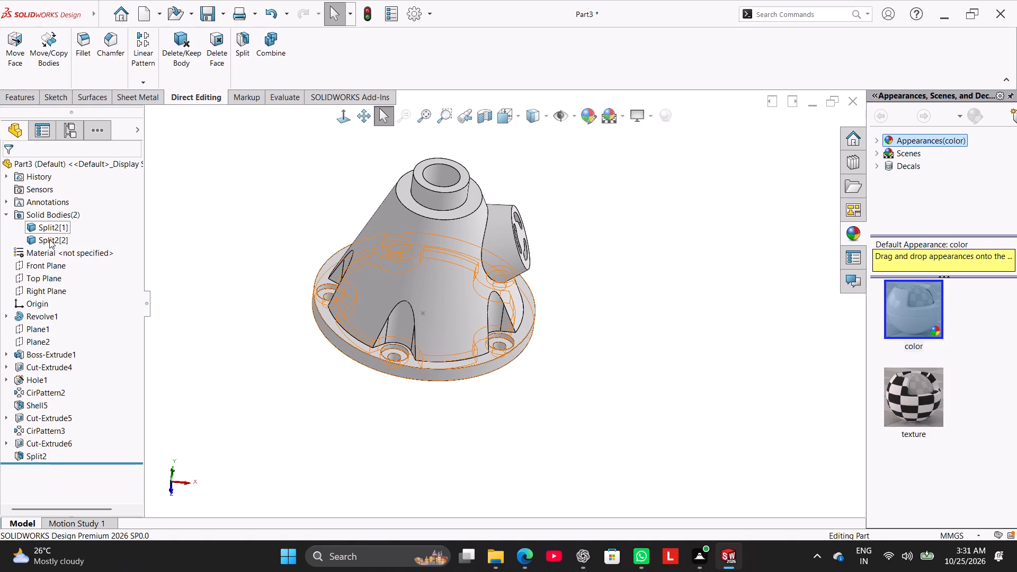
right_click(47, 229)
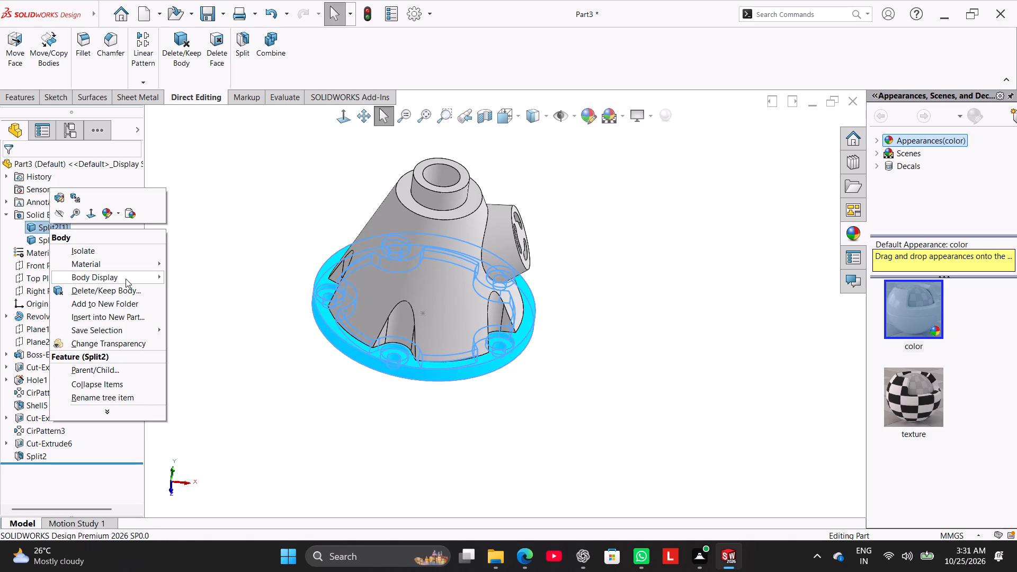
left_click(128, 292)
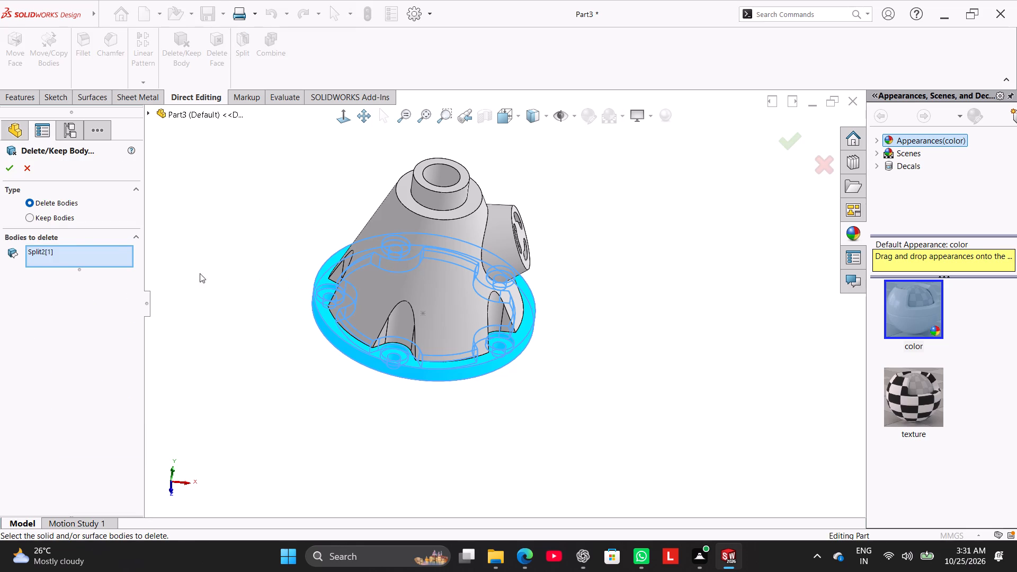
left_click(15, 173)
left_click(243, 290)
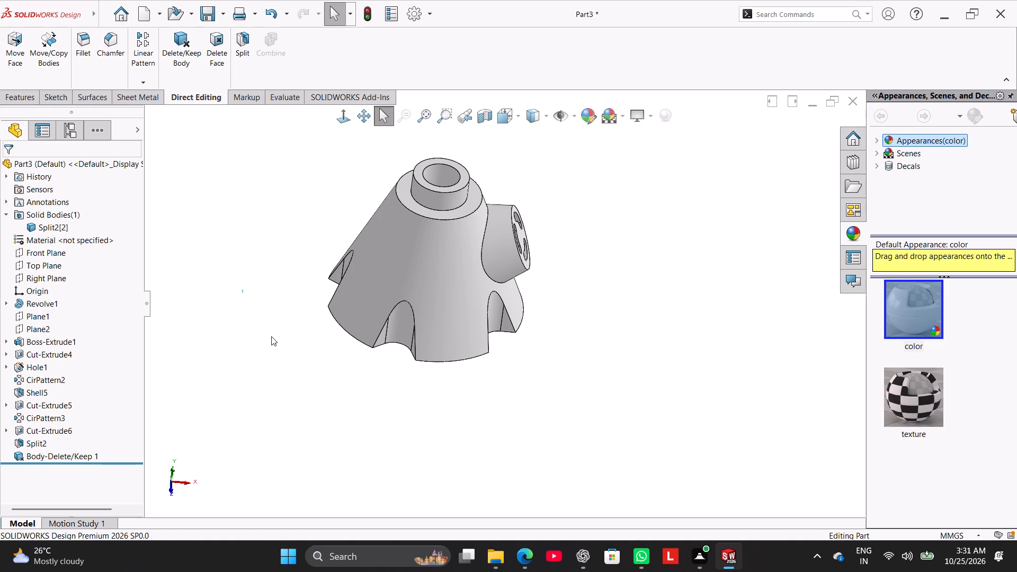
Inspect the housing's open underside and delete the Cut-Extrude6 feature that forms the recesses around its lower edge.
middle_click_drag(562, 434, 557, 325)
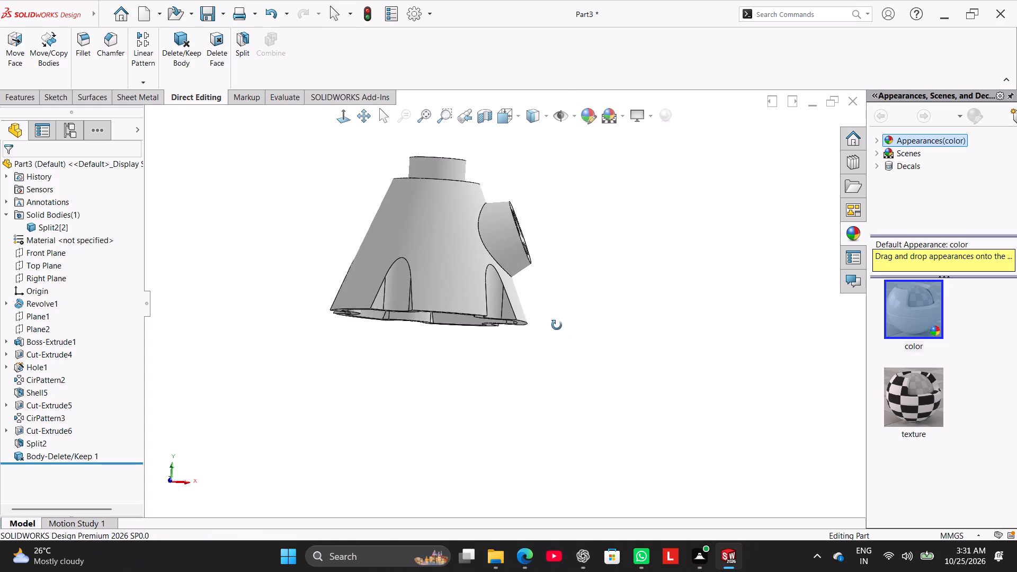
middle_click_drag(557, 325, 561, 266)
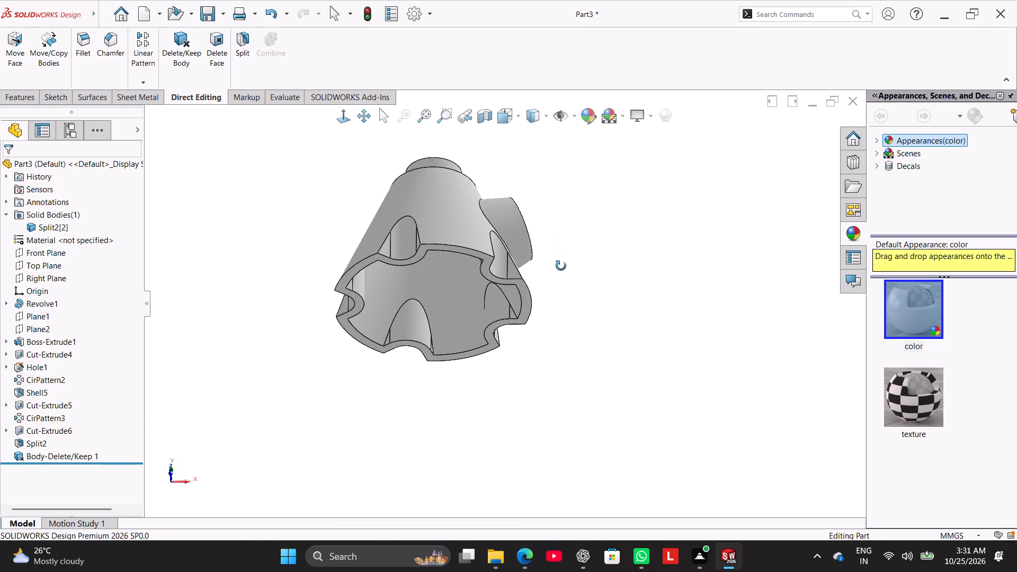
middle_click_drag(561, 266, 555, 202)
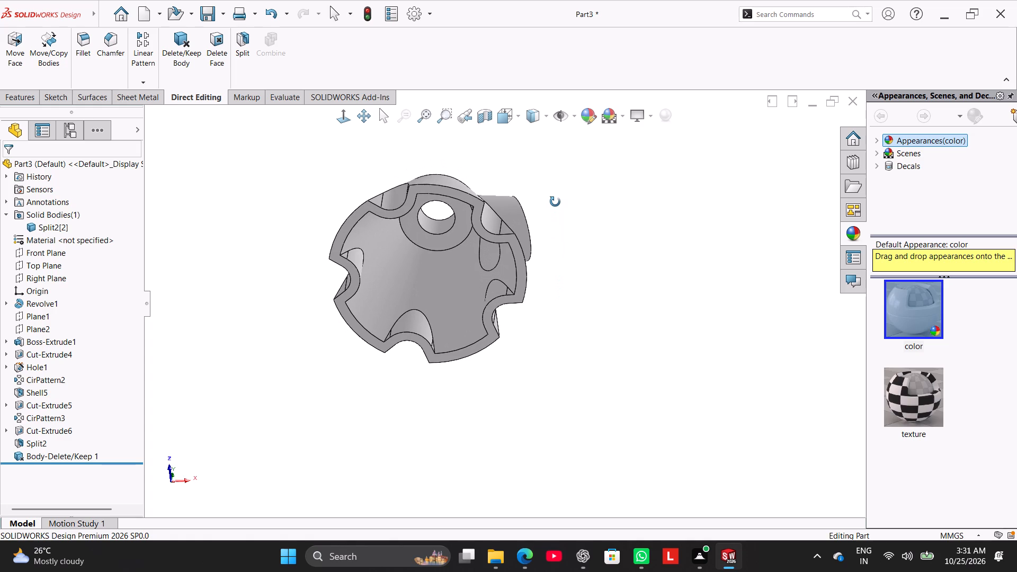
middle_click_drag(555, 202, 553, 294)
scroll(558, 257, "up", 1)
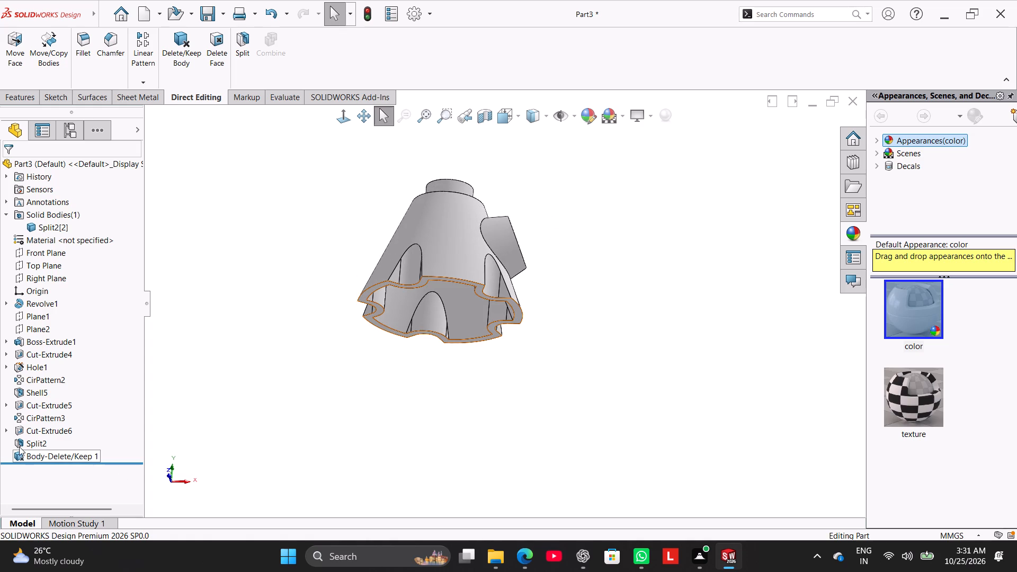
right_click(40, 433)
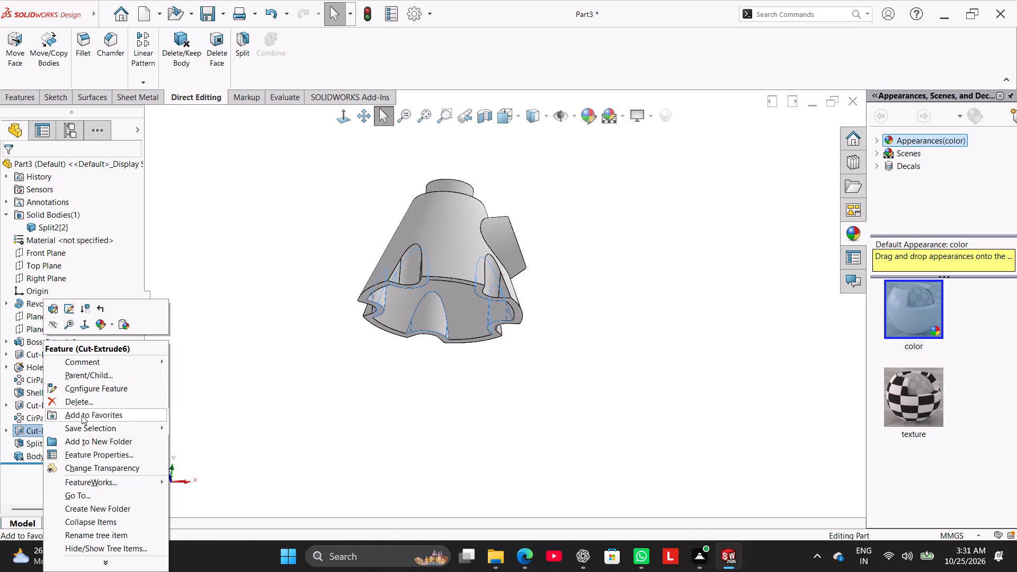
left_click(83, 402)
left_click(591, 196)
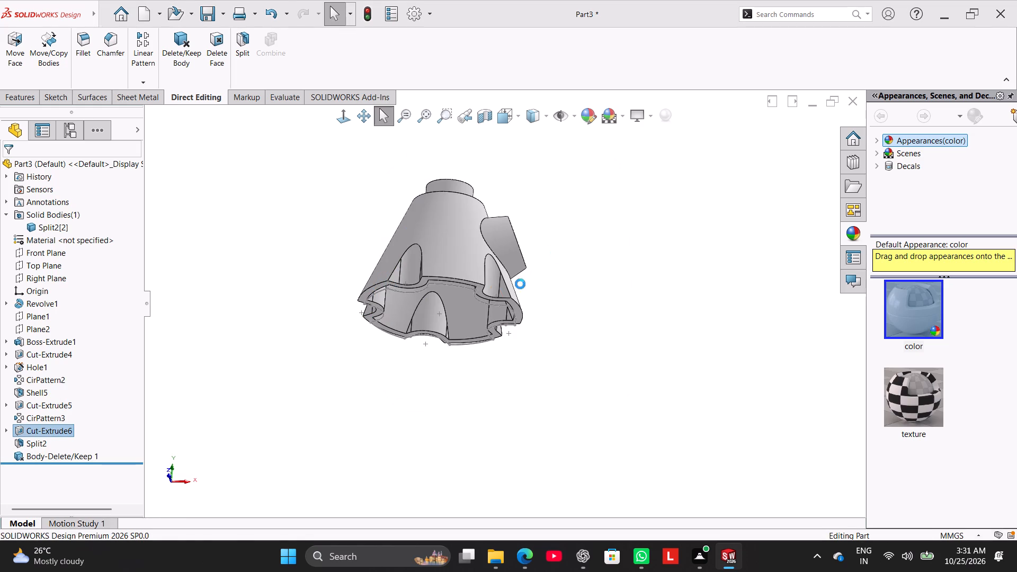
Delete Sketch29, the leftover profile of the removed recess cut.
right_click(35, 429)
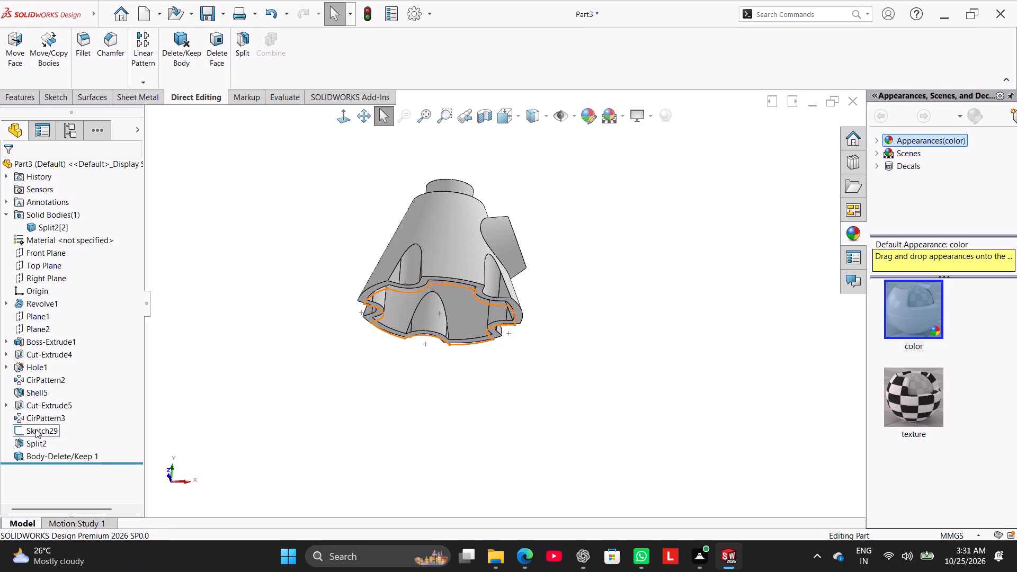
left_click(76, 418)
left_click(575, 202)
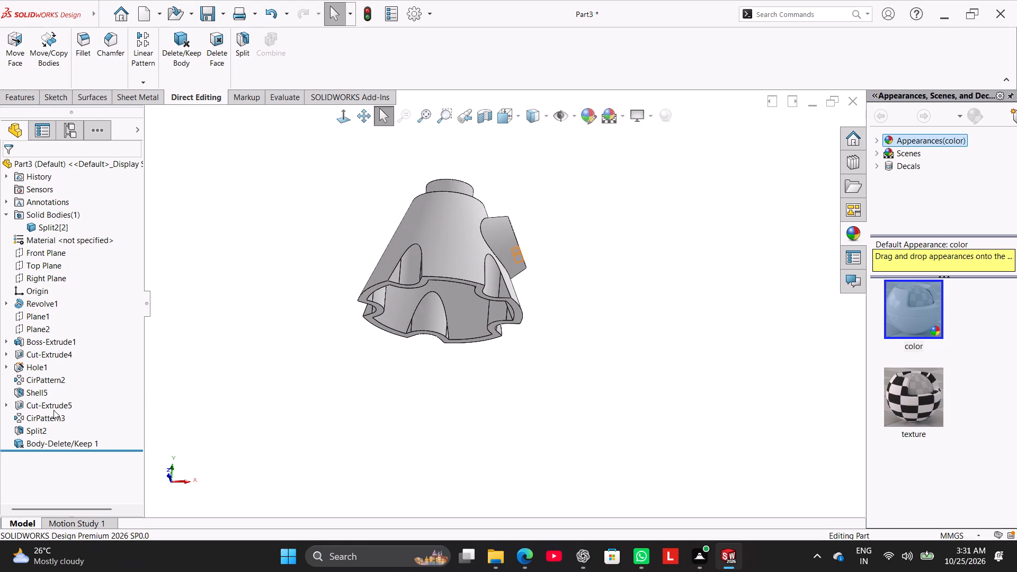
Section the housing along the Front Plane with a 0 mm offset and view its interior face-on.
middle_click_drag(257, 374, 278, 404)
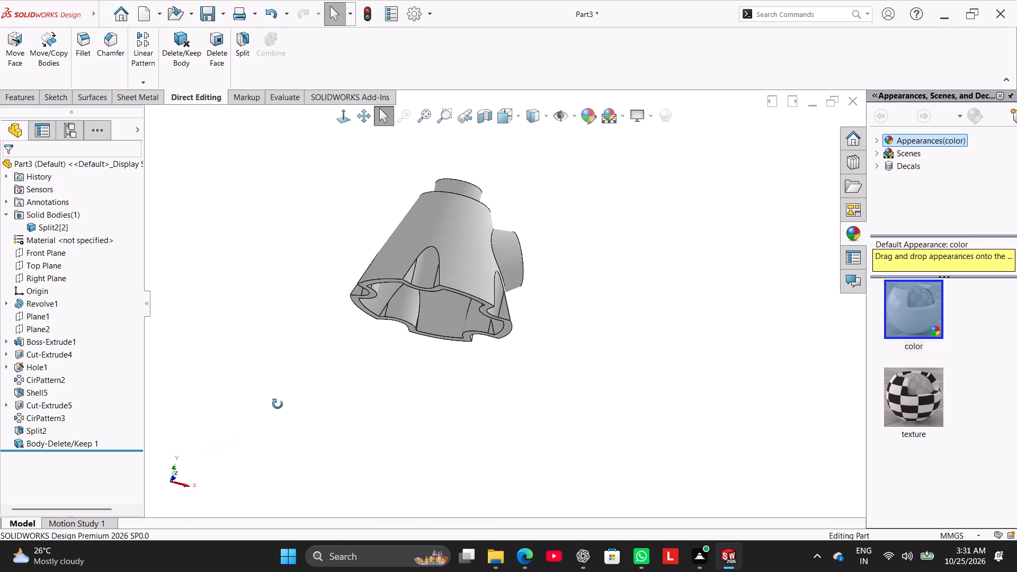
middle_click_drag(278, 404, 281, 398)
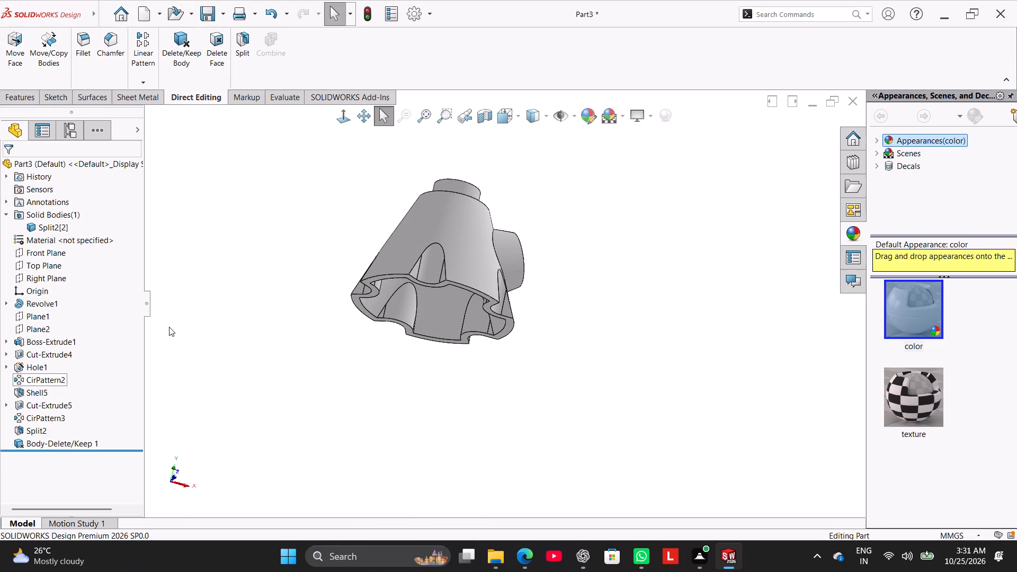
left_click(486, 123)
left_click(350, 129)
left_click(341, 122)
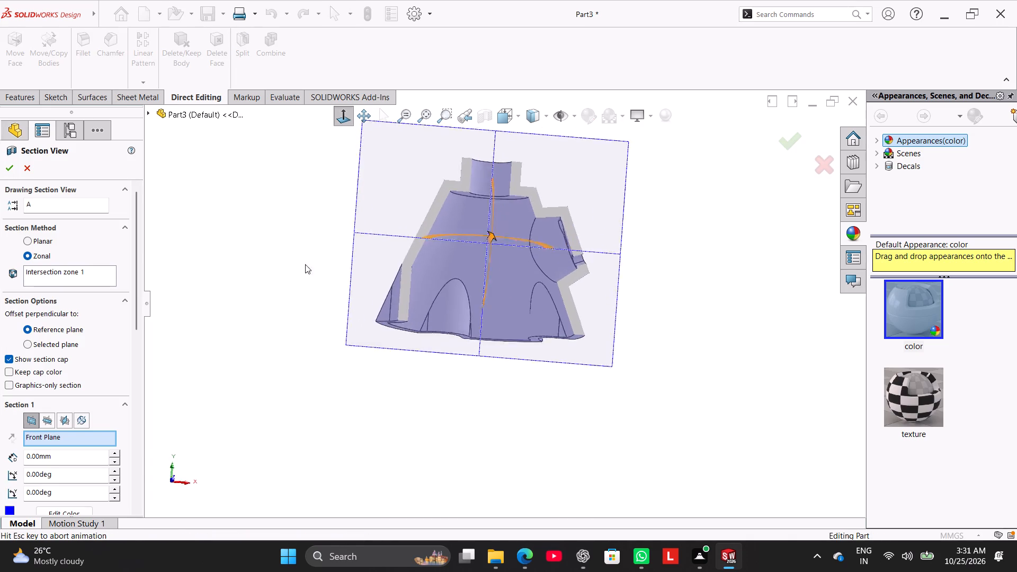
left_click(290, 300)
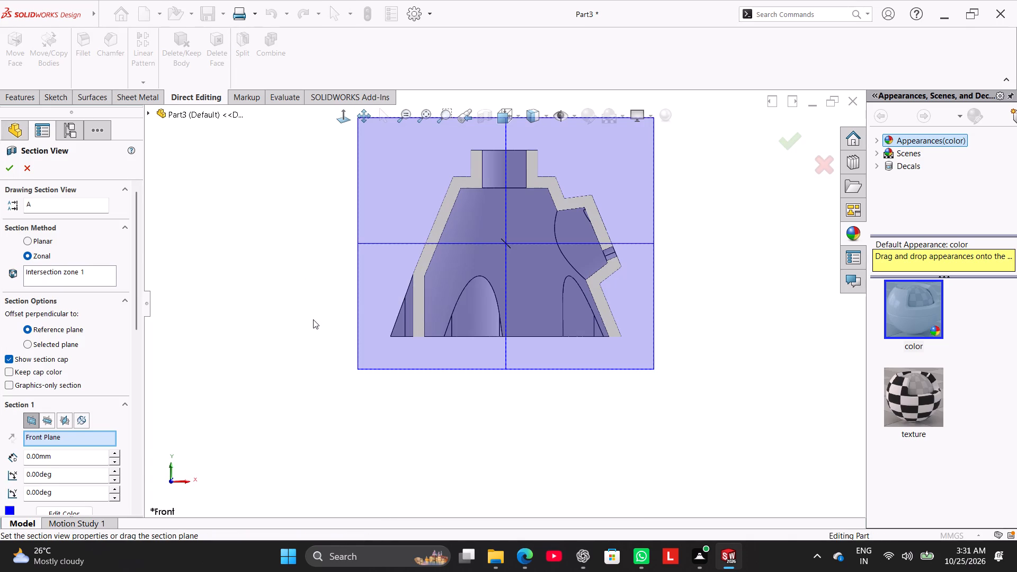
left_click(8, 170)
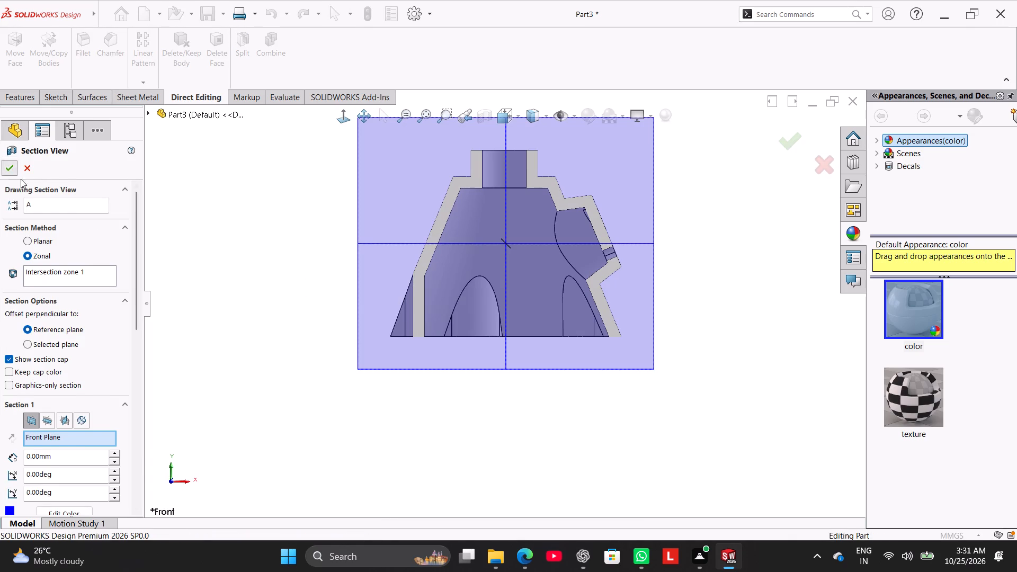
left_click(242, 254)
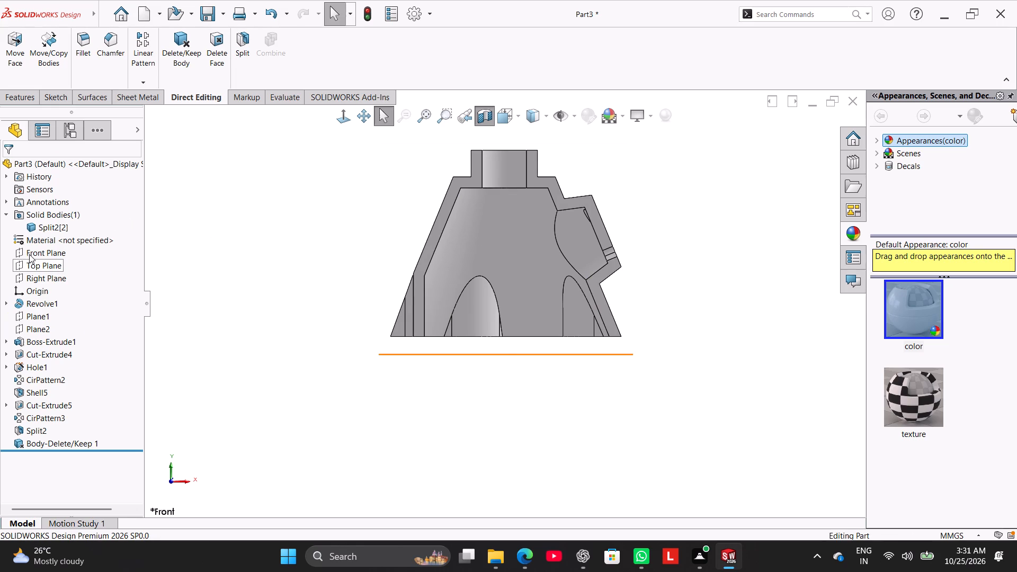
Measure the housing's height from the neck's top edge to the lower edge with a temporary dimension in a Front Plane sketch.
left_click(29, 254)
left_click(37, 240)
left_click(170, 268)
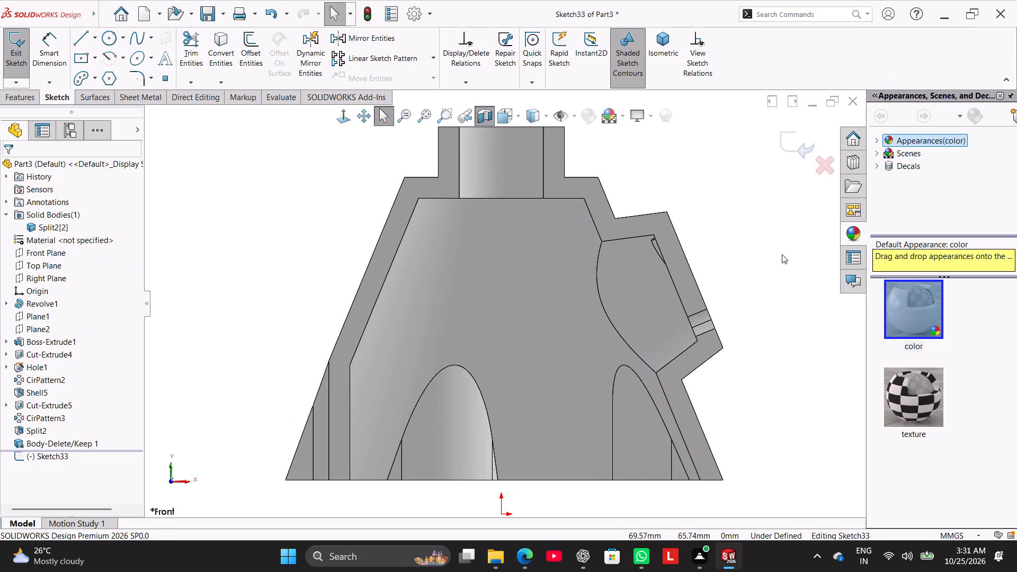
scroll(701, 364, "up", 2)
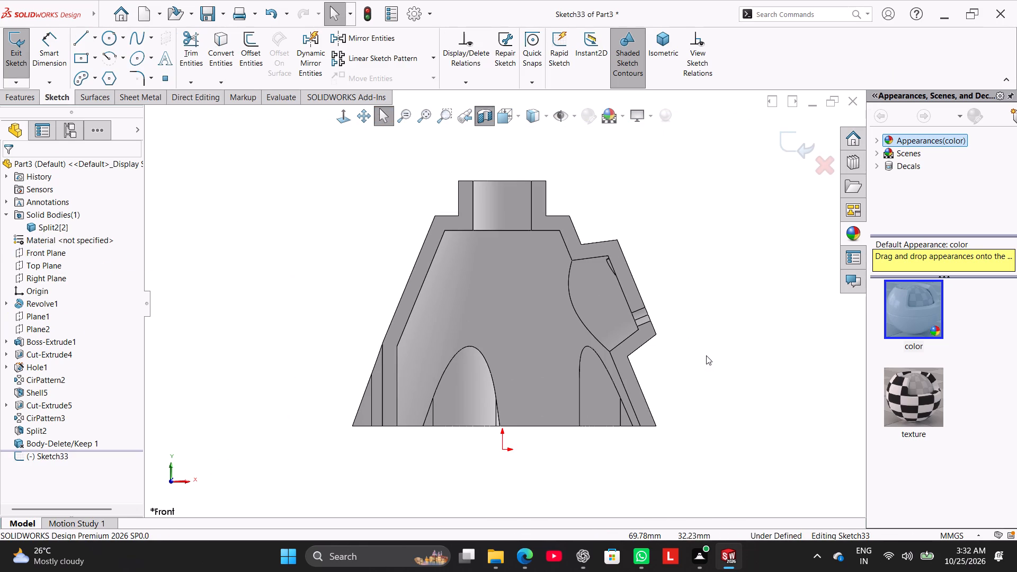
left_click(52, 50)
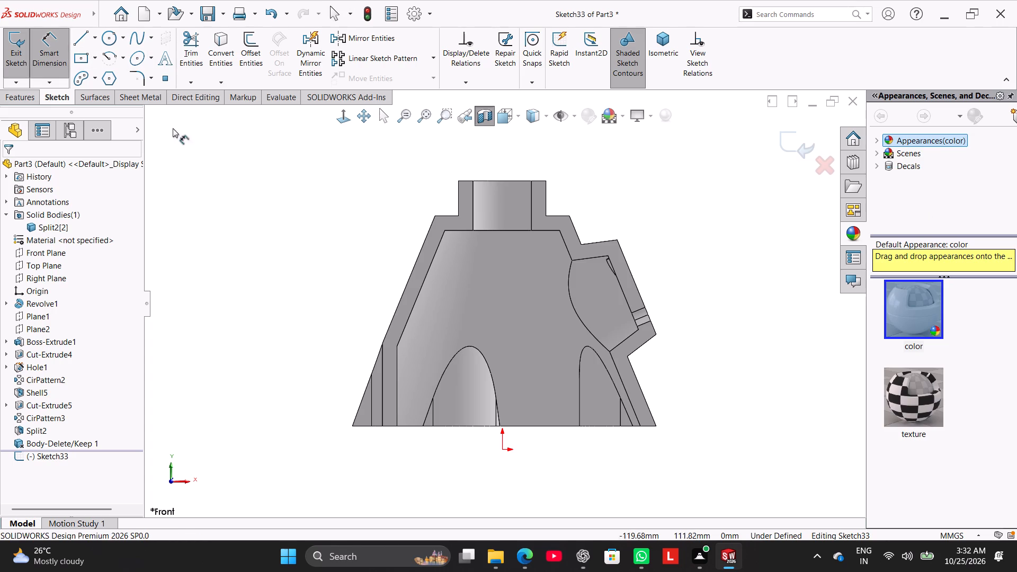
left_click(541, 180)
left_click(600, 425)
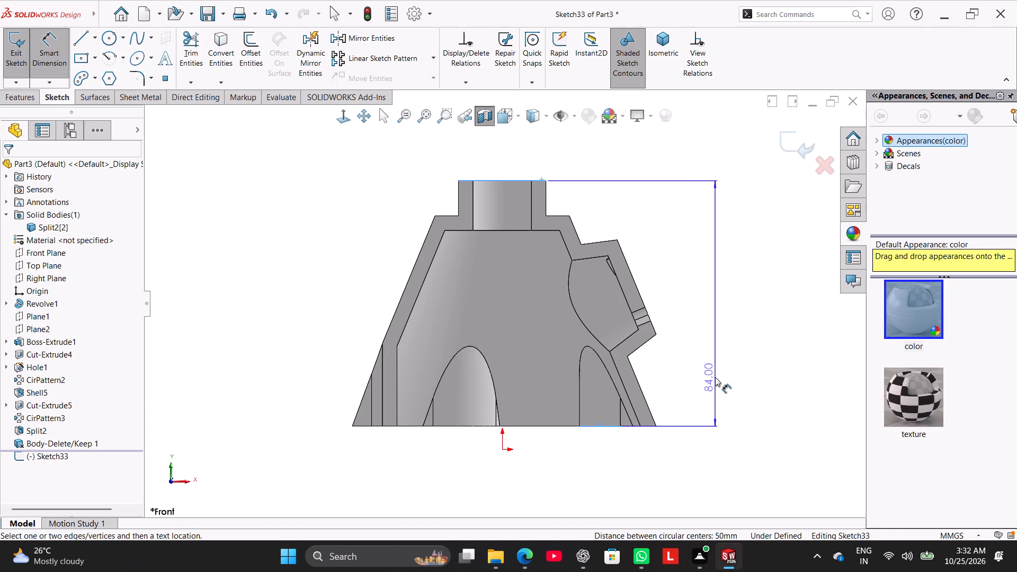
left_click(715, 377)
left_click(607, 281)
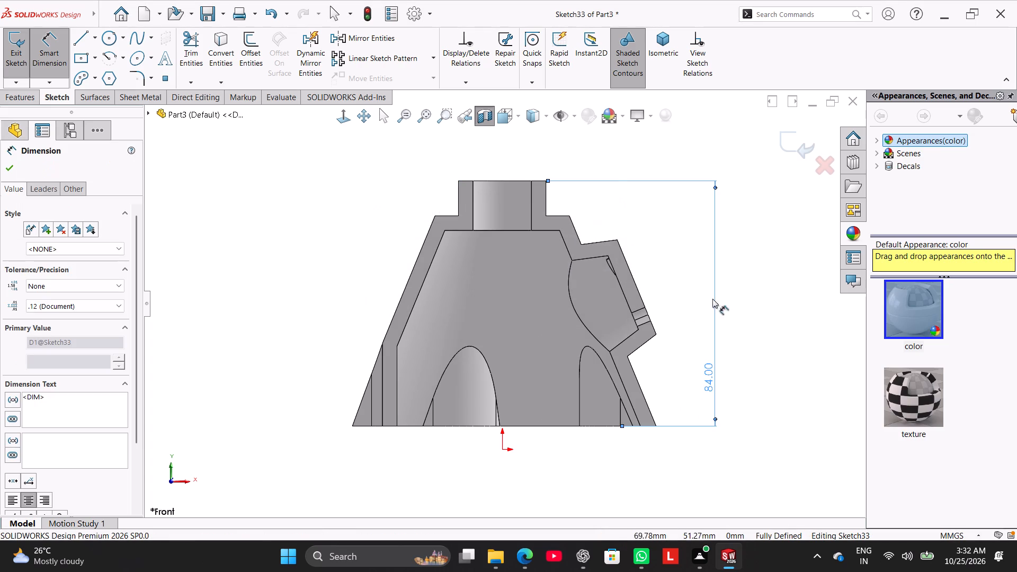
right_click(692, 221)
left_click(729, 256)
right_click(711, 372)
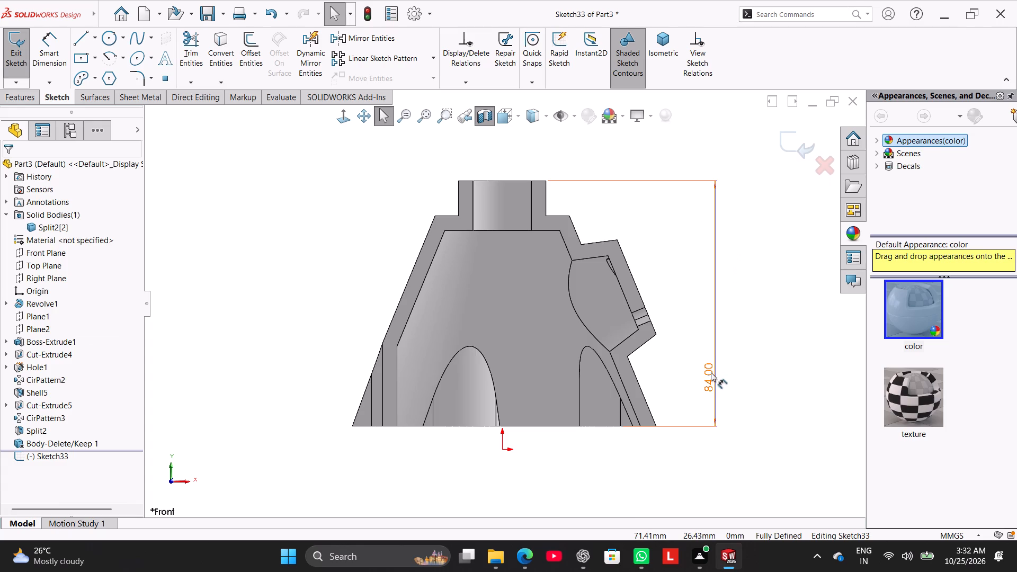
left_click(745, 440)
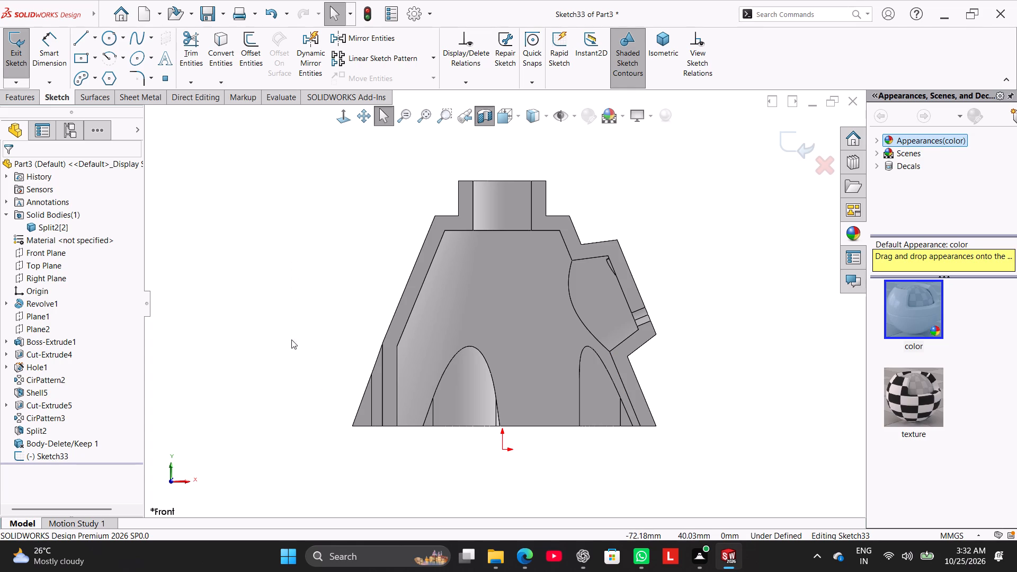
Leave the empty Front Plane sketch and examine the profile dimensions in Revolve1's Sketch1, leaving them unedited.
left_click(5, 303)
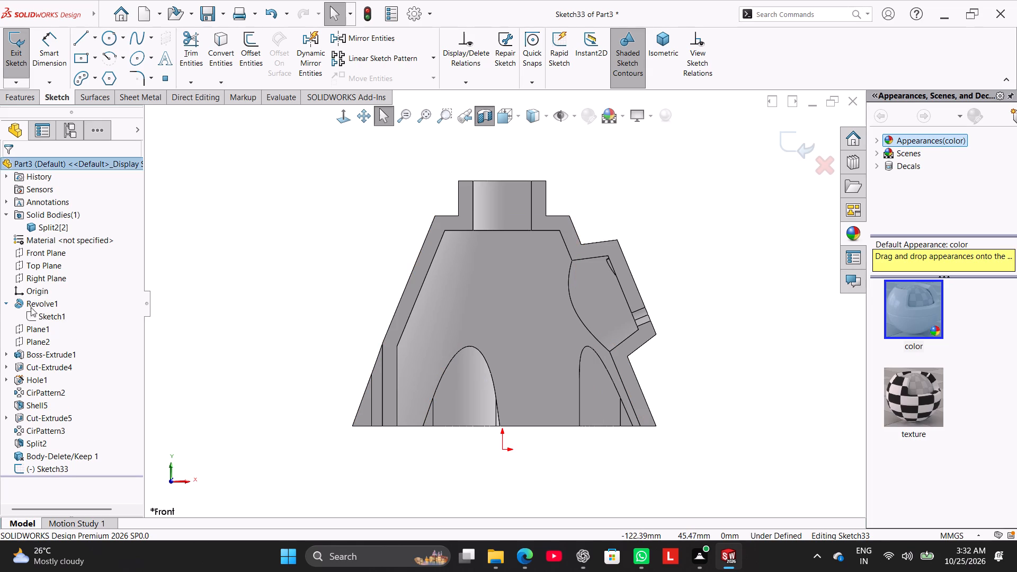
left_click(39, 316)
left_click(21, 47)
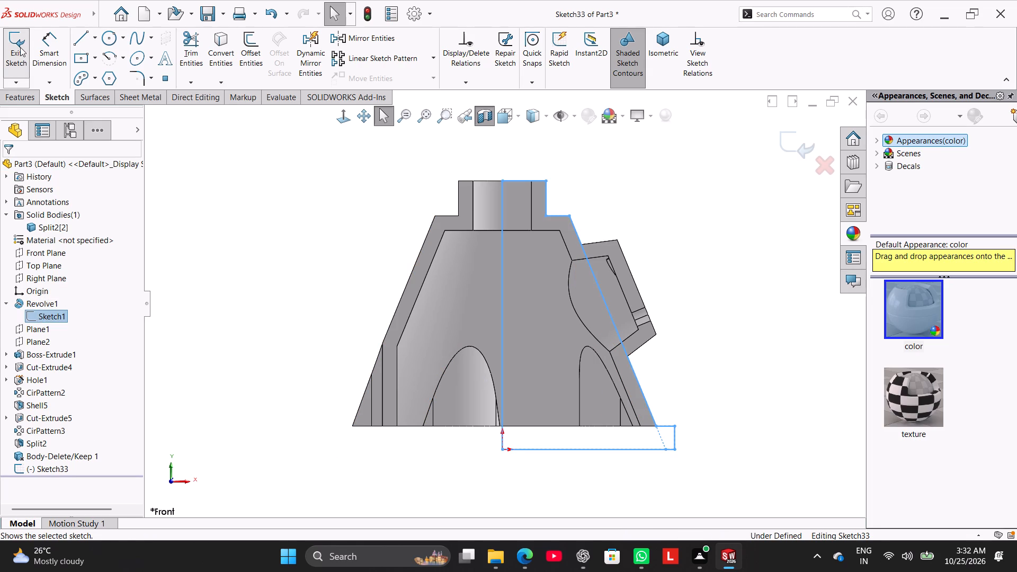
right_click(53, 314)
left_click(67, 285)
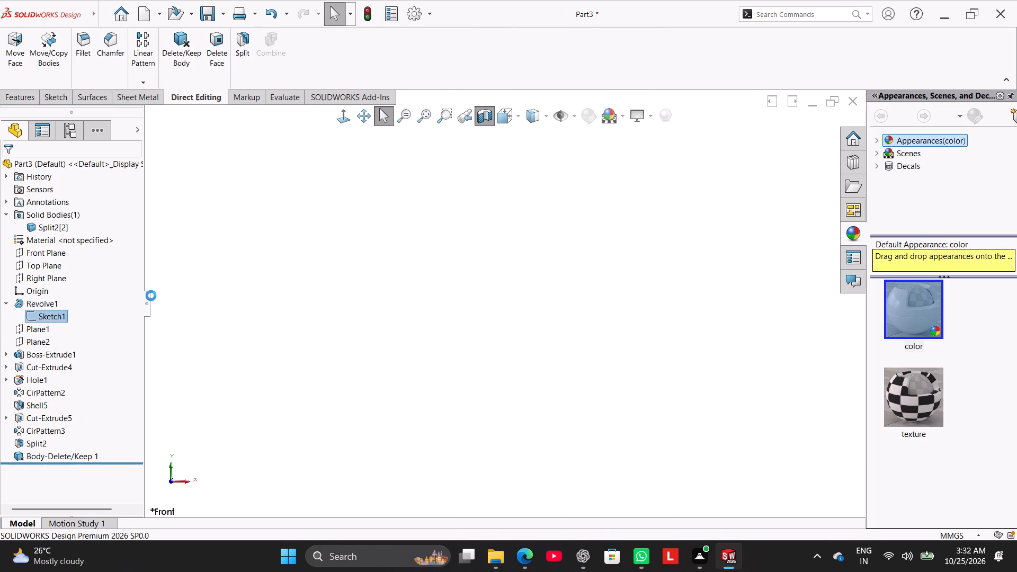
scroll(271, 316, "up", 3)
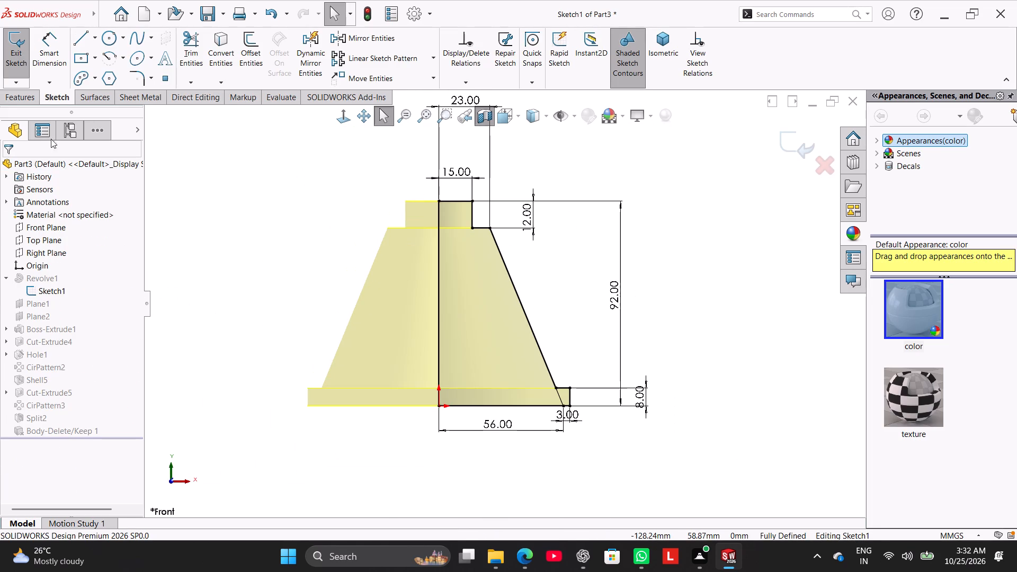
left_click(10, 46)
left_click(255, 265)
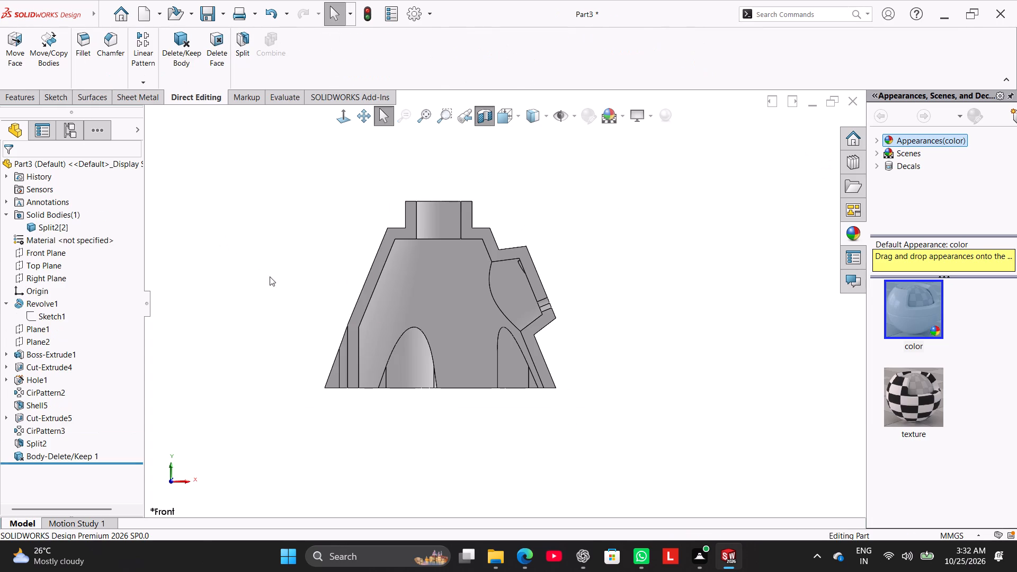
Turn off the section view and examine the recesses and open underside of the housing.
scroll(447, 413, "down", 2)
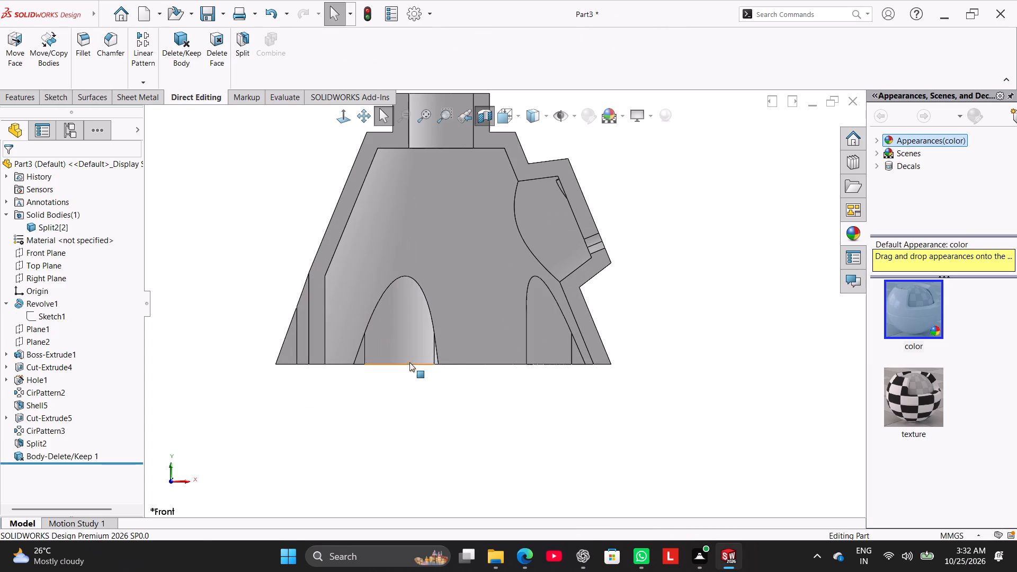
scroll(409, 362, "up", 2)
left_click(492, 115)
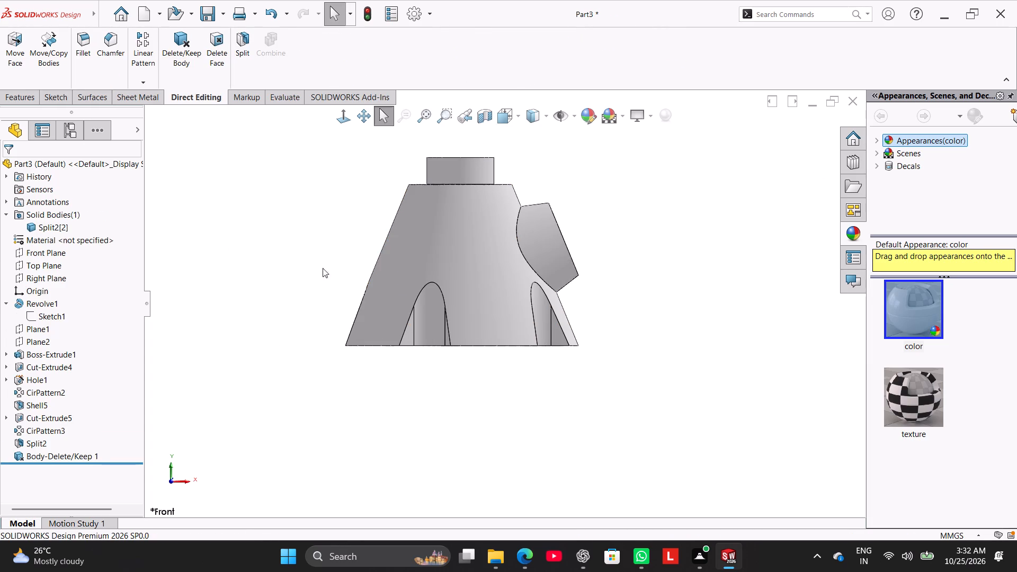
left_click(283, 268)
middle_click_drag(336, 378, 341, 347)
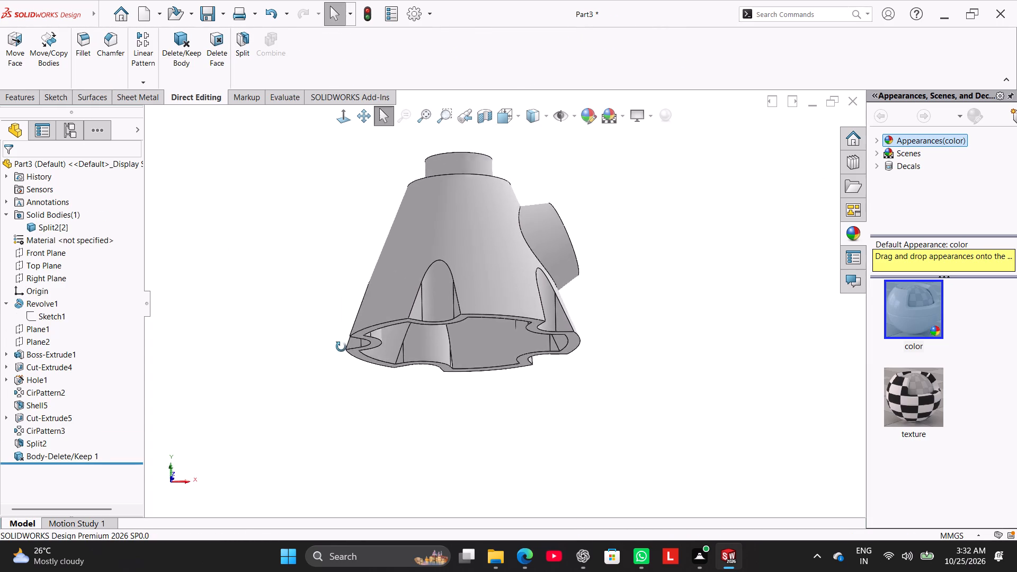
middle_click_drag(341, 347, 347, 374)
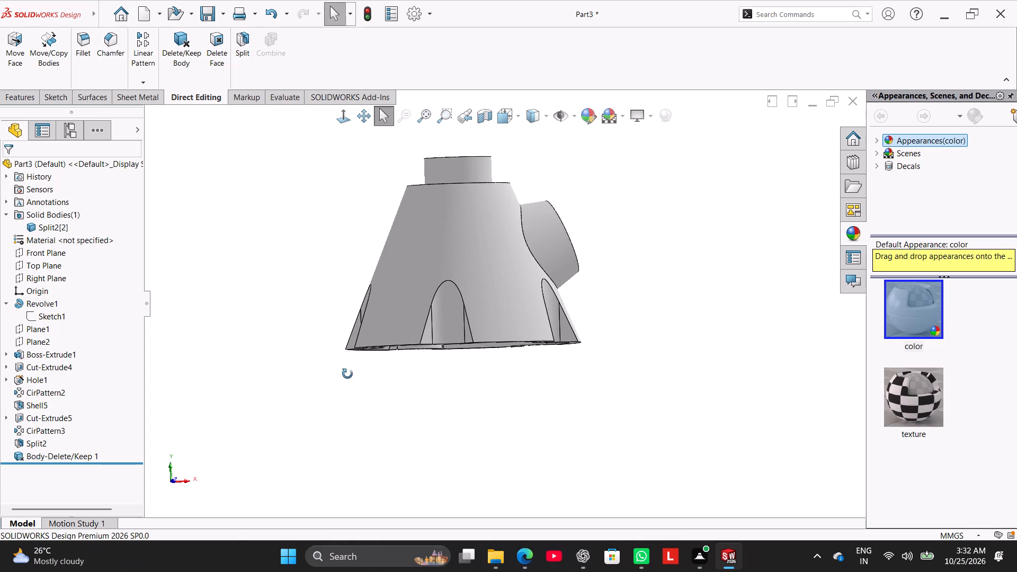
middle_click_drag(347, 374, 357, 318)
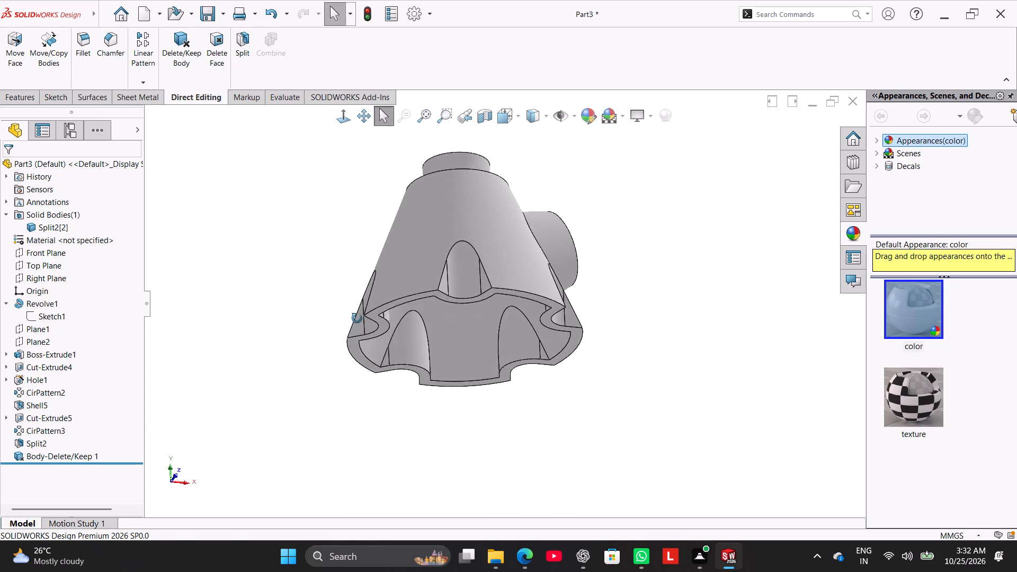
middle_click_drag(357, 318, 332, 335)
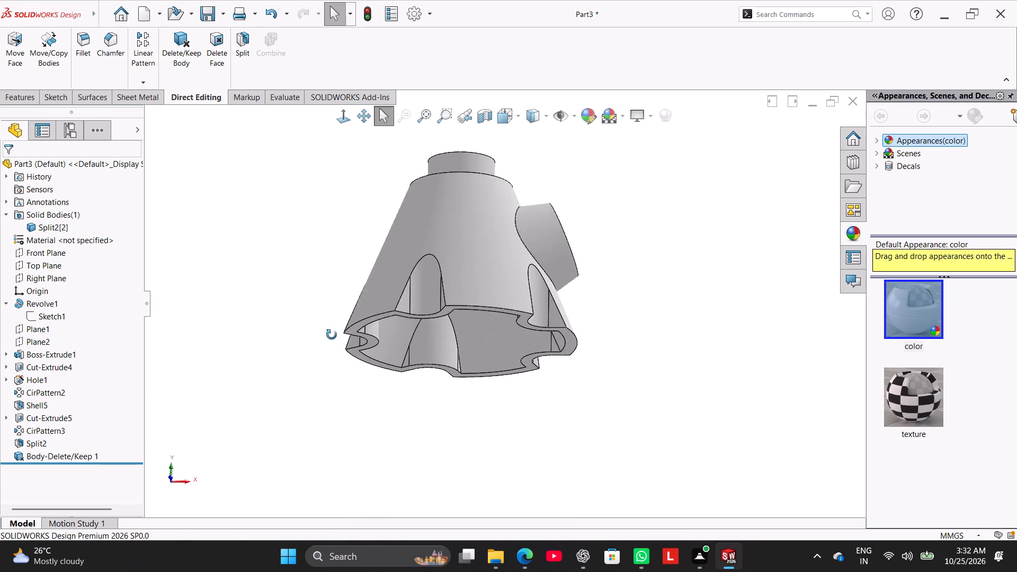
middle_click_drag(332, 335, 337, 354)
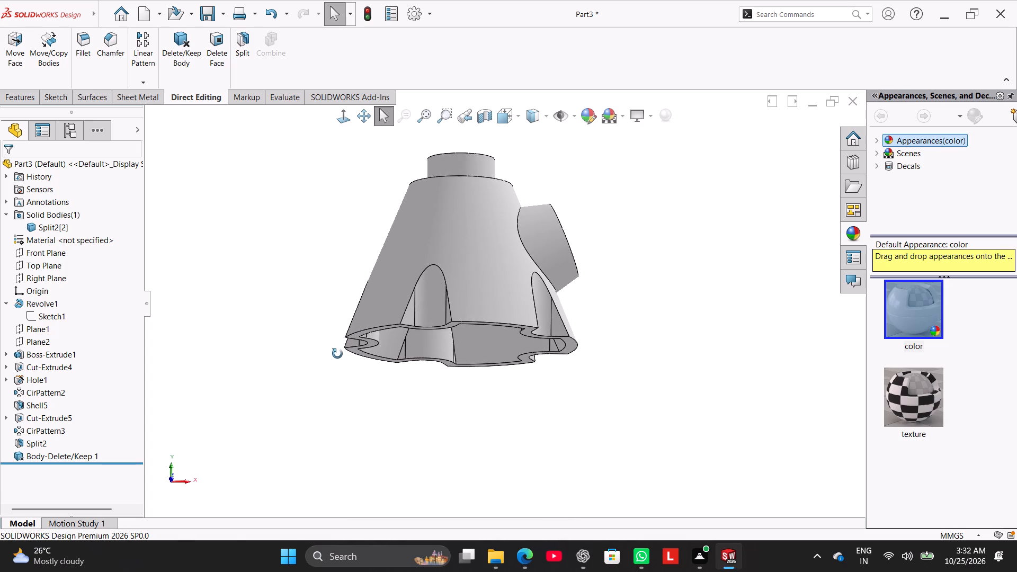
middle_click_drag(337, 354, 272, 247)
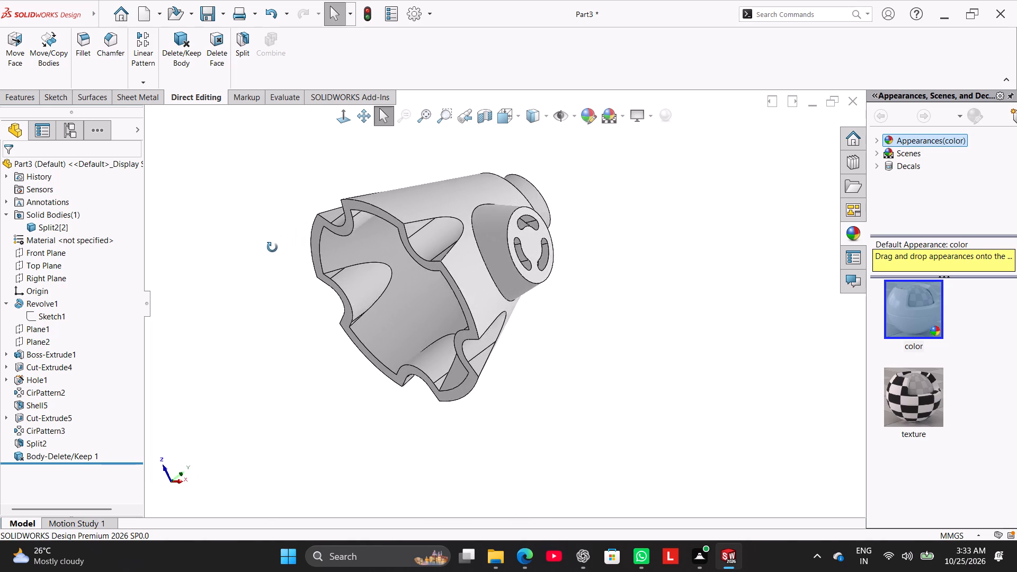
middle_click_drag(272, 247, 323, 299)
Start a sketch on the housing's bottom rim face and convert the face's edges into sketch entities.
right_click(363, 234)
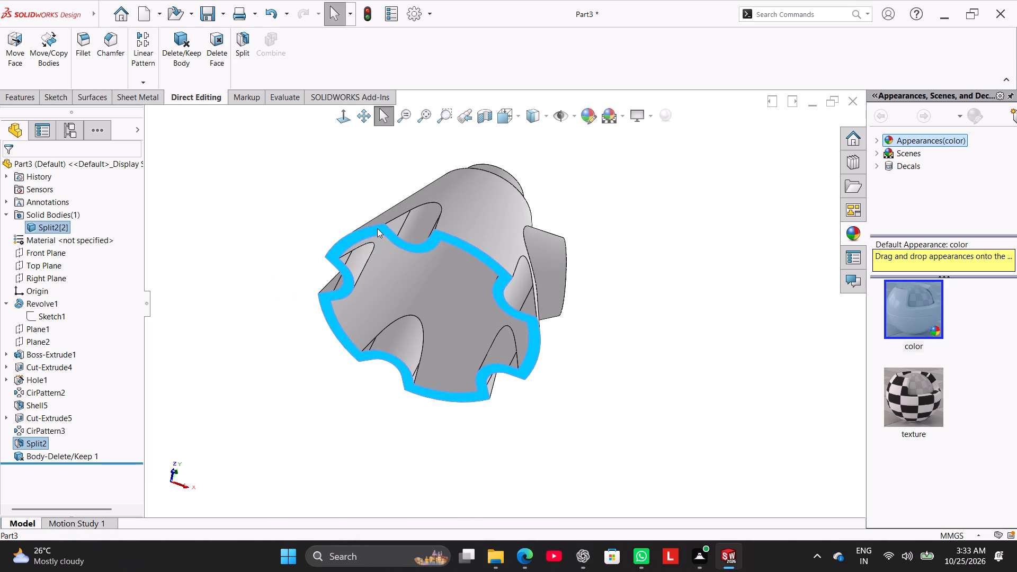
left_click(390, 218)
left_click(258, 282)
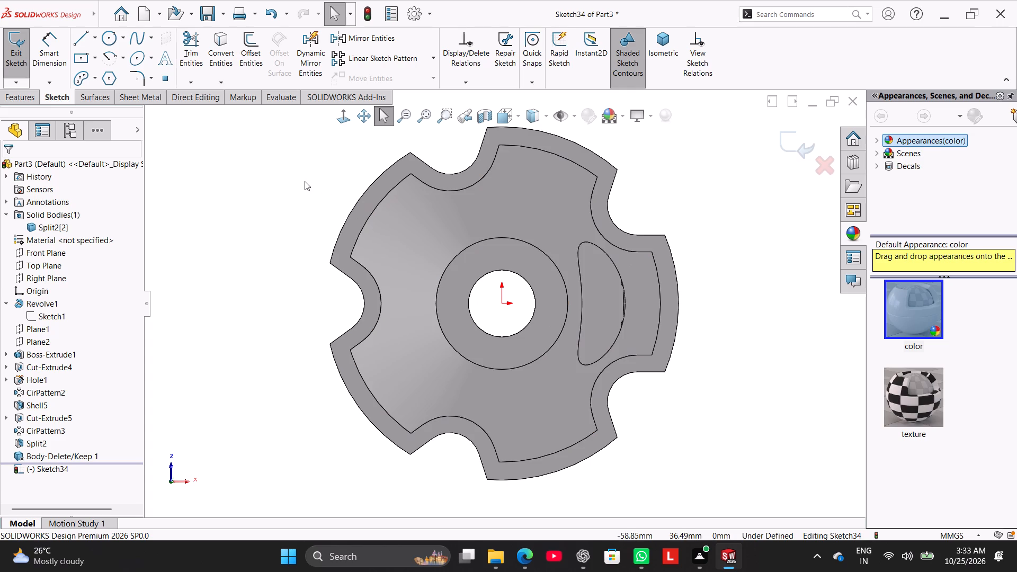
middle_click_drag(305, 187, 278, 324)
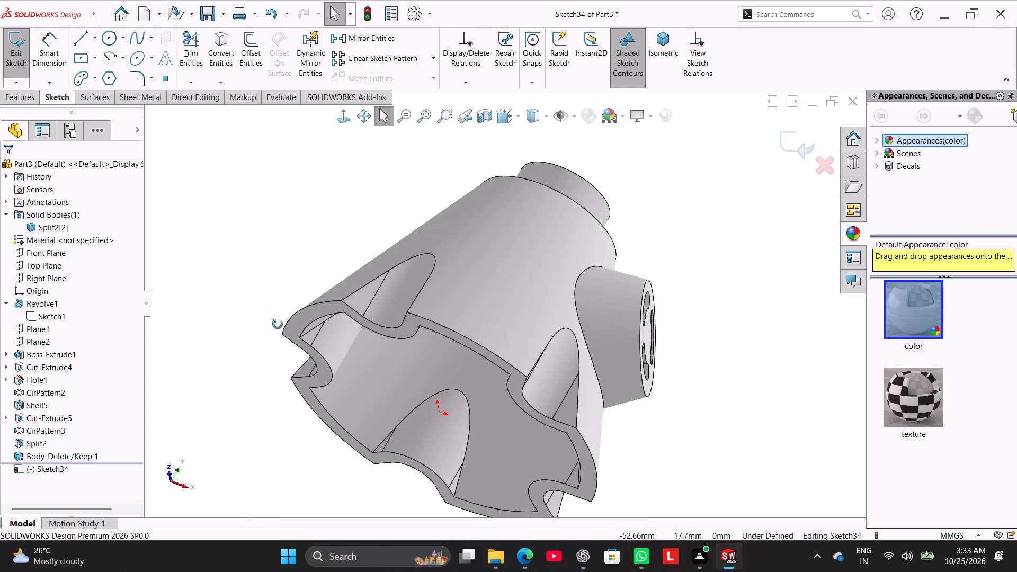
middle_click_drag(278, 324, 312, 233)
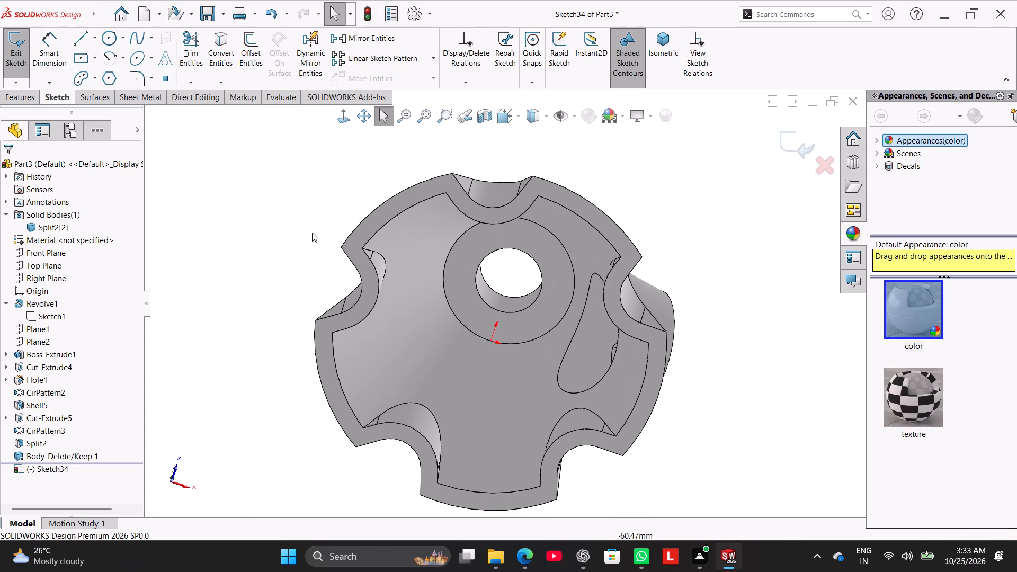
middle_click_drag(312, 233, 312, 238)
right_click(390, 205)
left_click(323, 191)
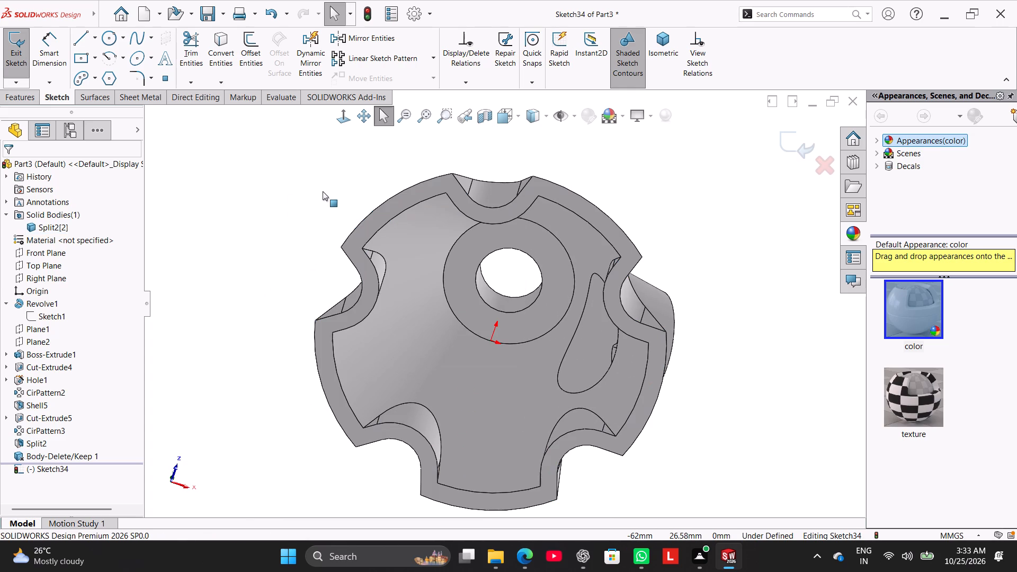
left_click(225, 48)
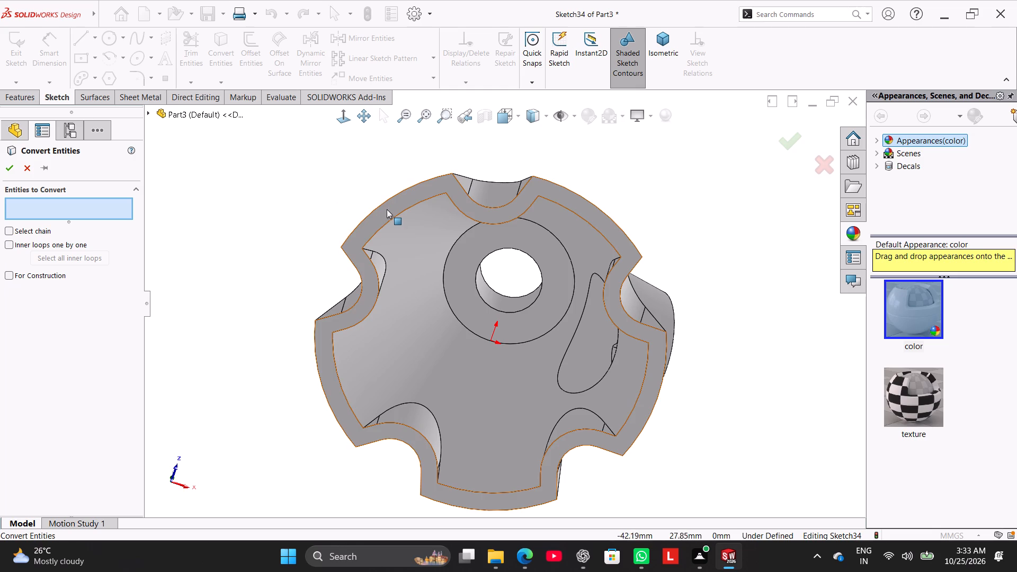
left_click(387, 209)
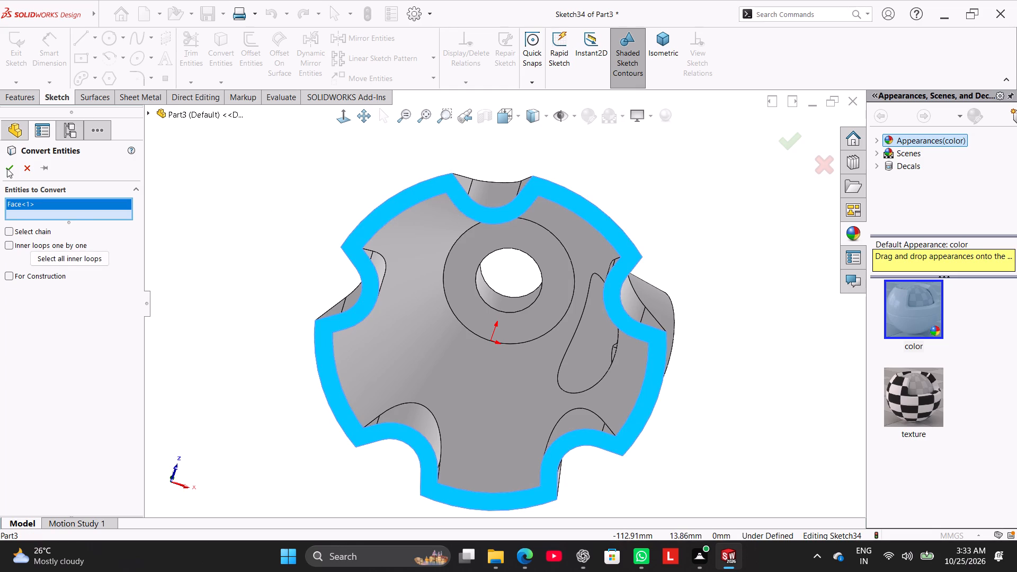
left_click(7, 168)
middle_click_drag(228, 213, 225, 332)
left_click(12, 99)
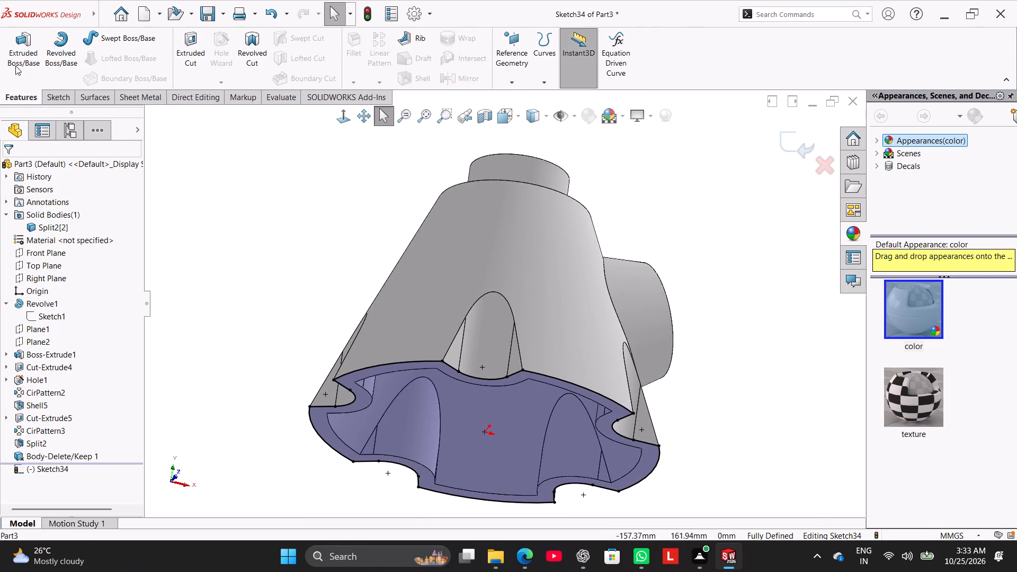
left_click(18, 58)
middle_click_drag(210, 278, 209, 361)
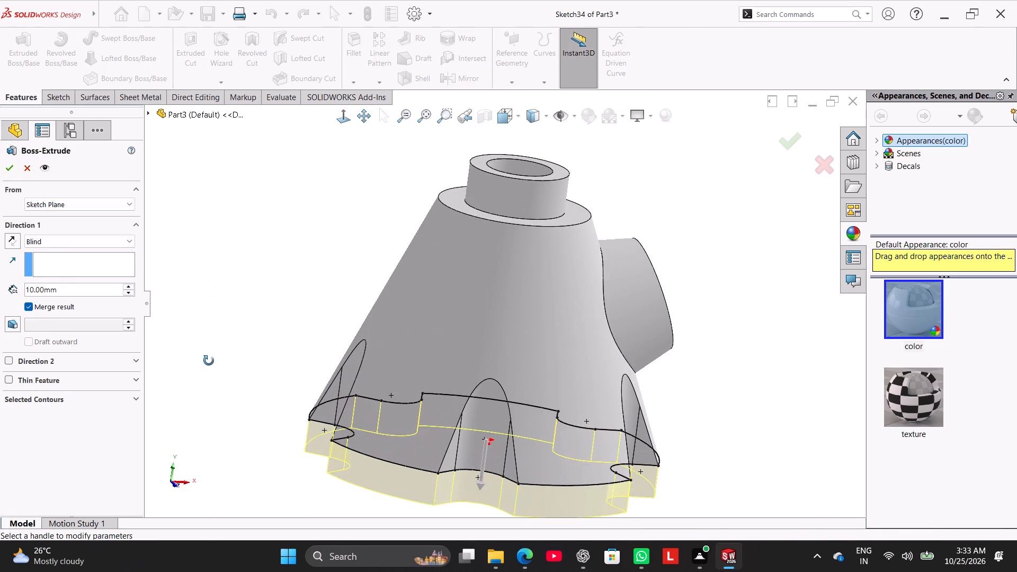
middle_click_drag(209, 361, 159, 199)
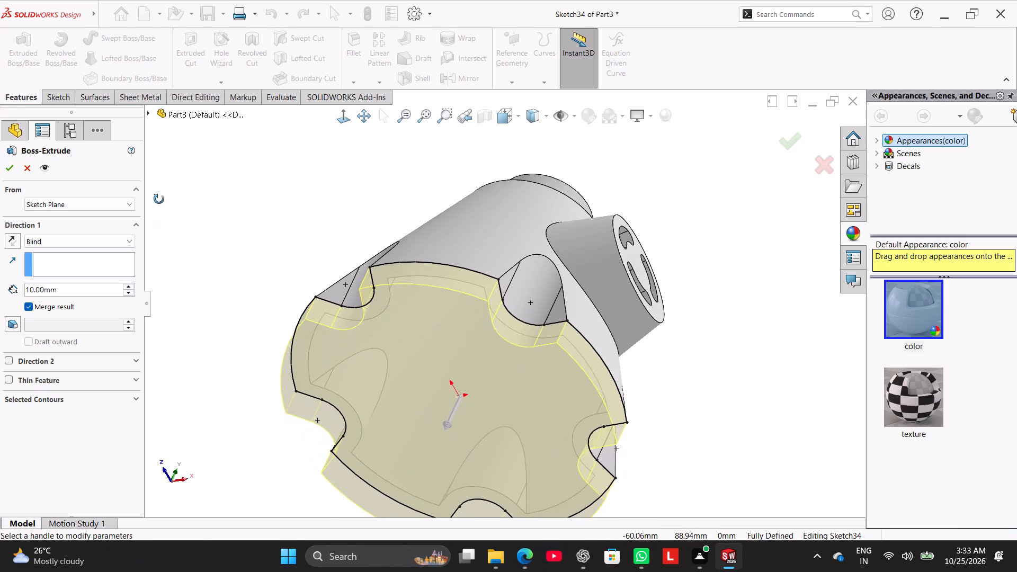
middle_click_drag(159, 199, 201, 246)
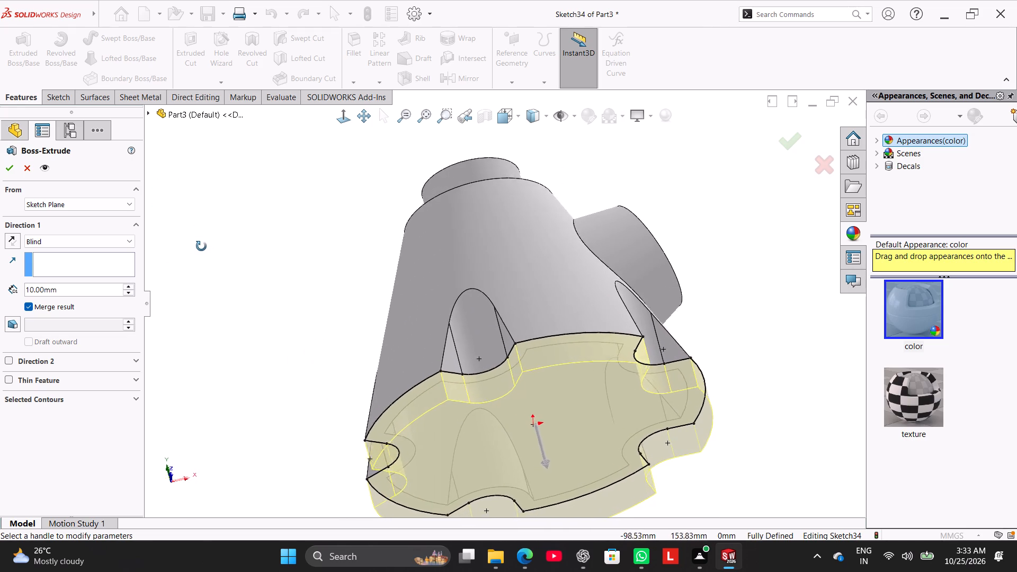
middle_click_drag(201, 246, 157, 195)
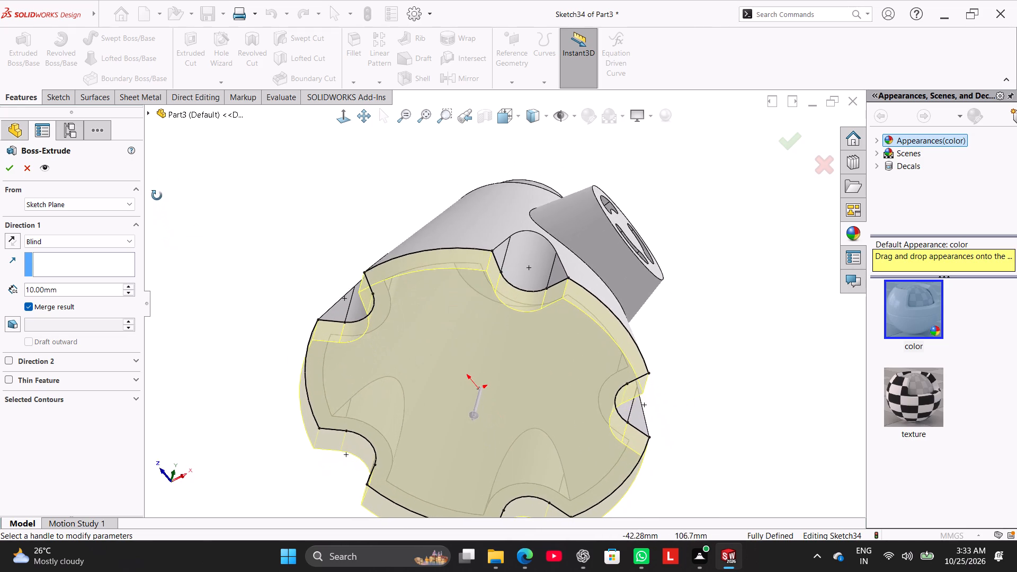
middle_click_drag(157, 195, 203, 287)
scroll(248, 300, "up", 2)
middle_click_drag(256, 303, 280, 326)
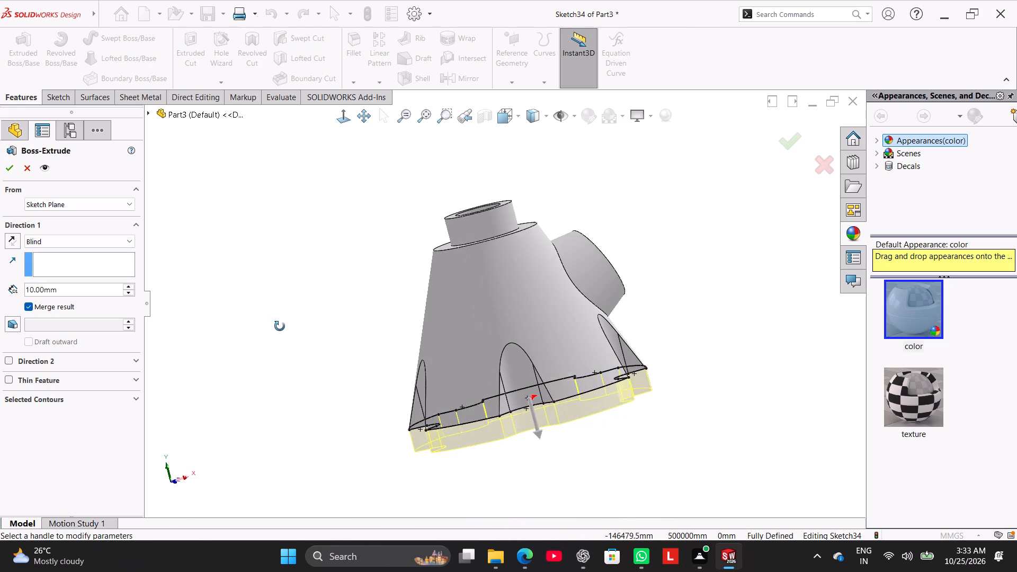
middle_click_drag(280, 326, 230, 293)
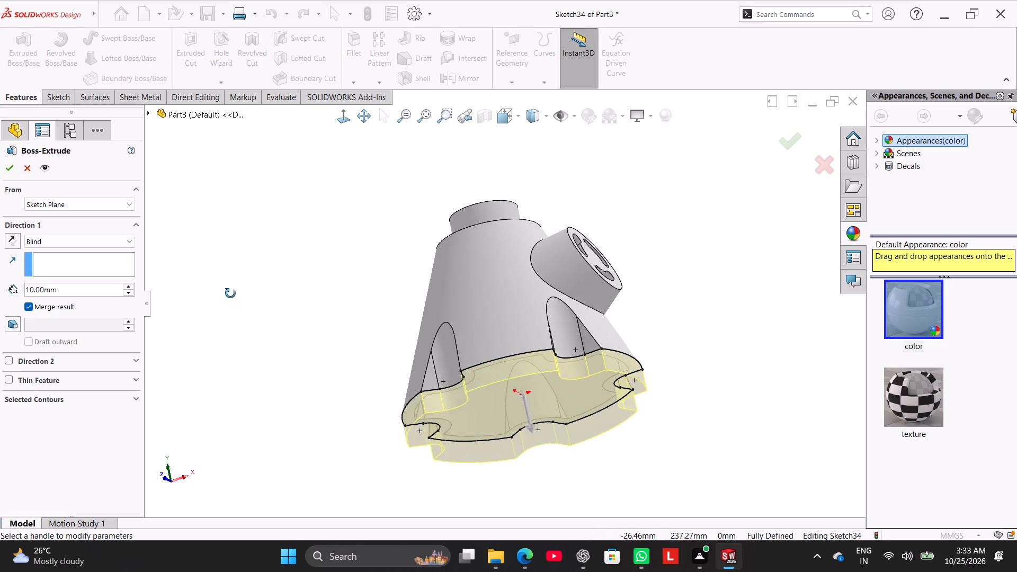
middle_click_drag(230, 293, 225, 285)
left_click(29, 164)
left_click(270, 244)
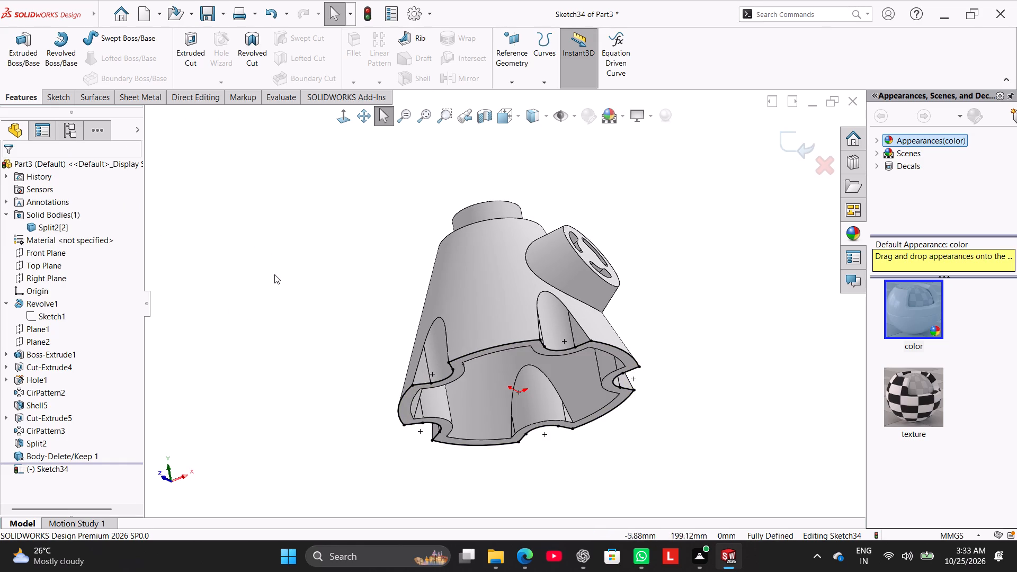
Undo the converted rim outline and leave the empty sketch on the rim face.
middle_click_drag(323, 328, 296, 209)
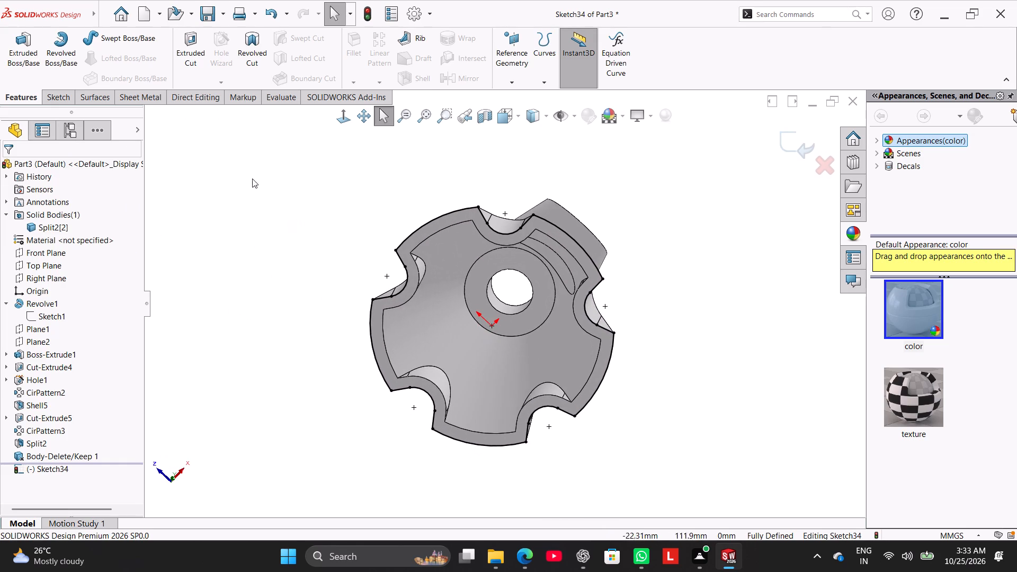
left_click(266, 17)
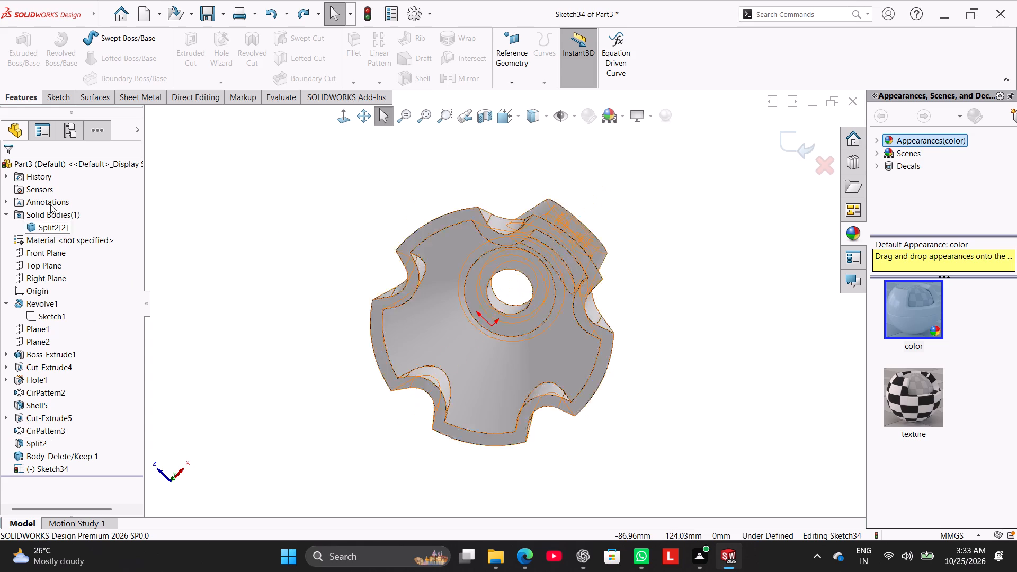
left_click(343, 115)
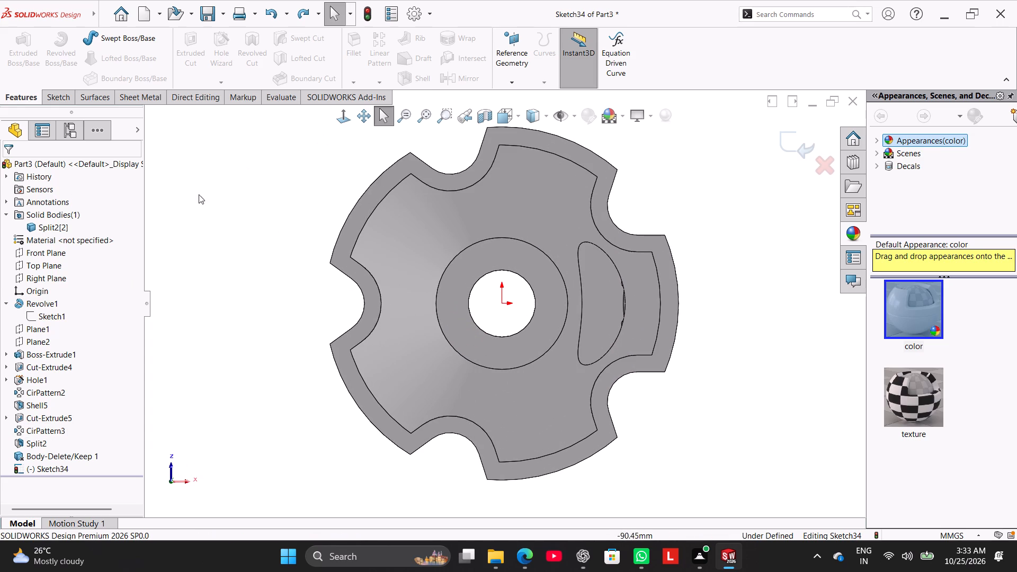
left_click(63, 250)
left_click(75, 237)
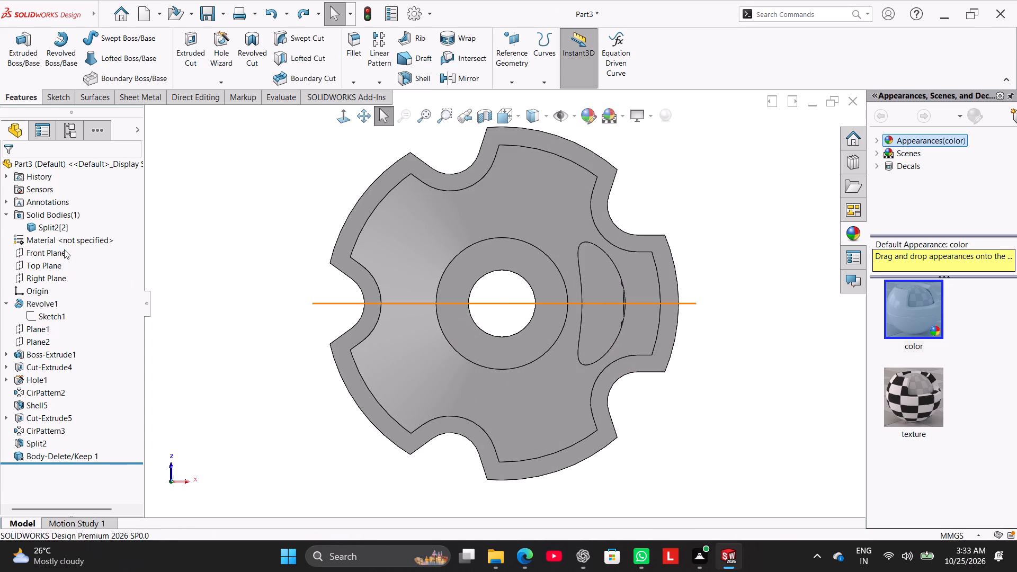
Start a Front Plane sketch and draw a horizontal line about 119 mm long through the origin, below the housing.
left_click(61, 249)
left_click(75, 235)
left_click(183, 264)
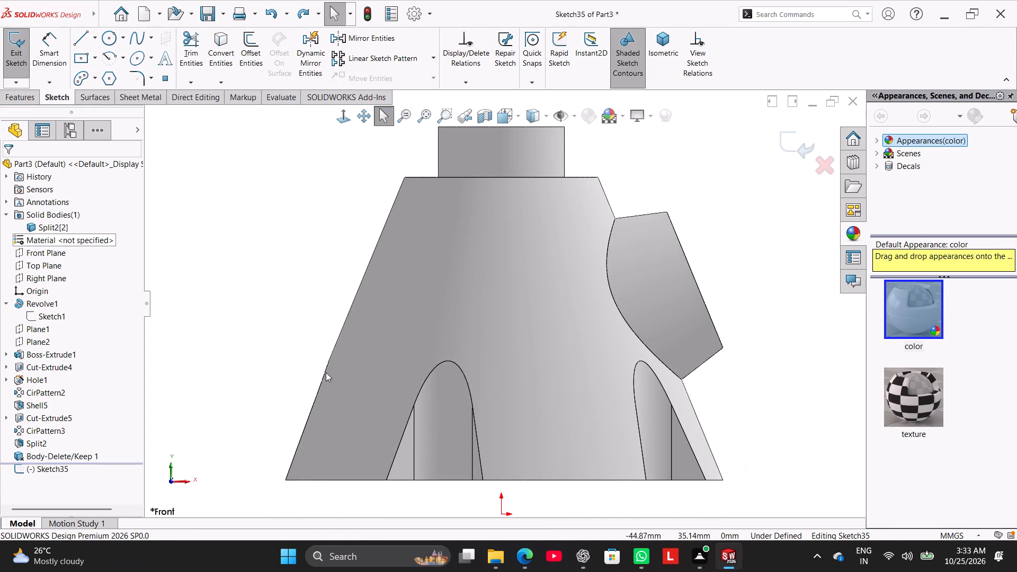
scroll(335, 376, "up", 4)
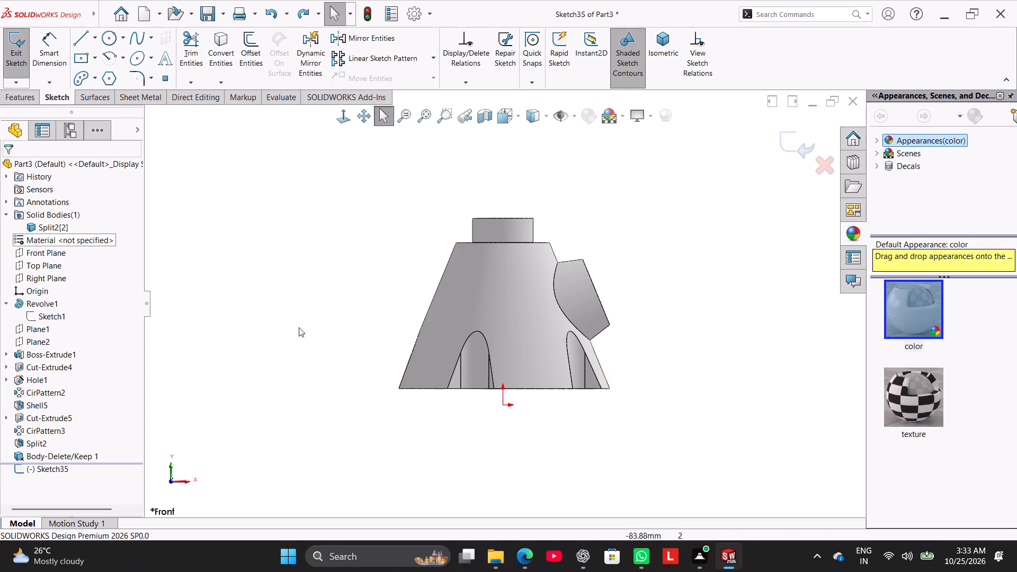
left_click(83, 40)
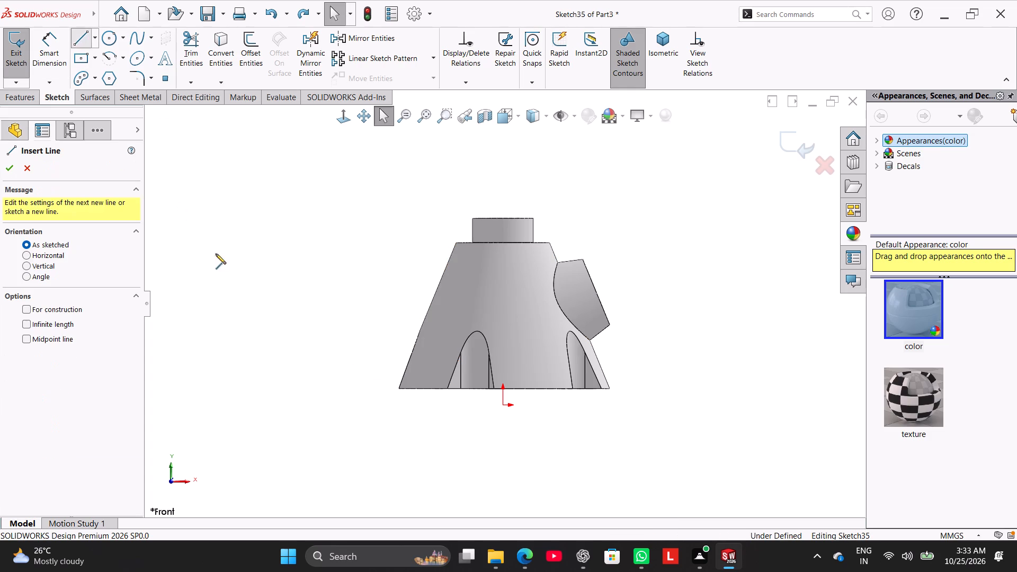
left_click(391, 404)
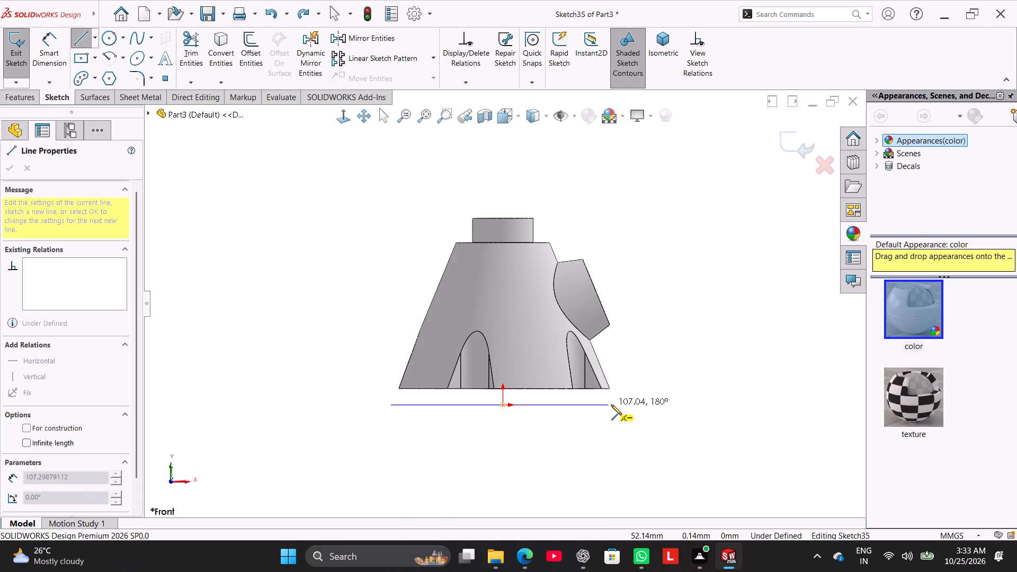
left_click(632, 403)
right_click(651, 340)
left_click(665, 343)
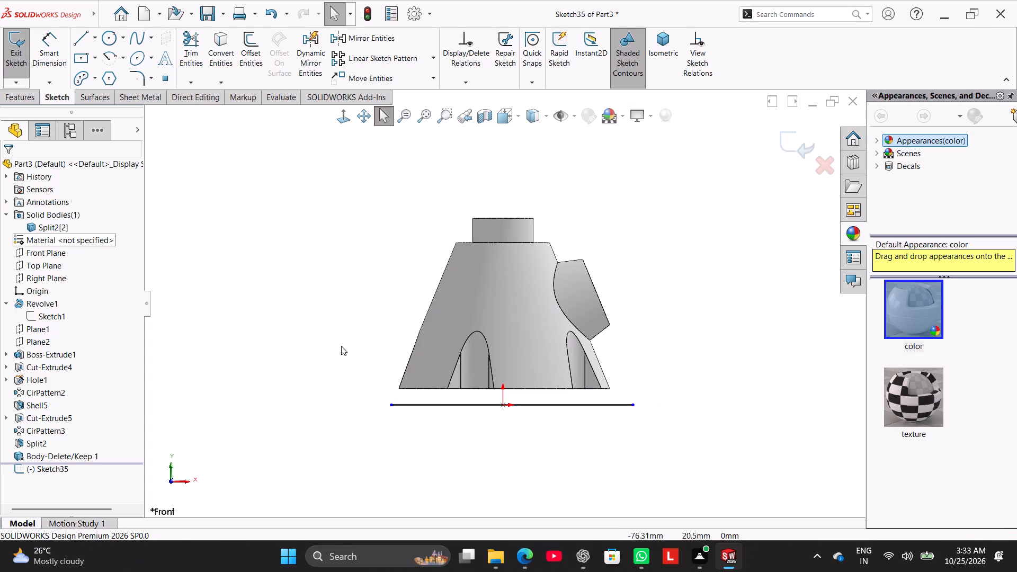
Draw a slanted line about 10 mm long from the base line's left end to the housing's lower left corner.
scroll(334, 321, "down", 2)
left_click(77, 44)
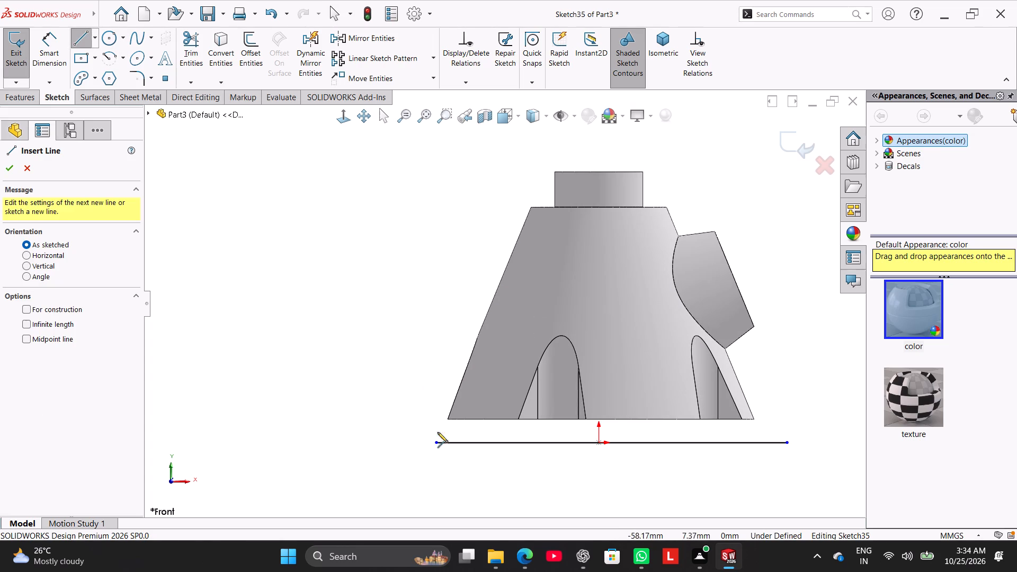
scroll(450, 455, "down", 3)
left_click(433, 402)
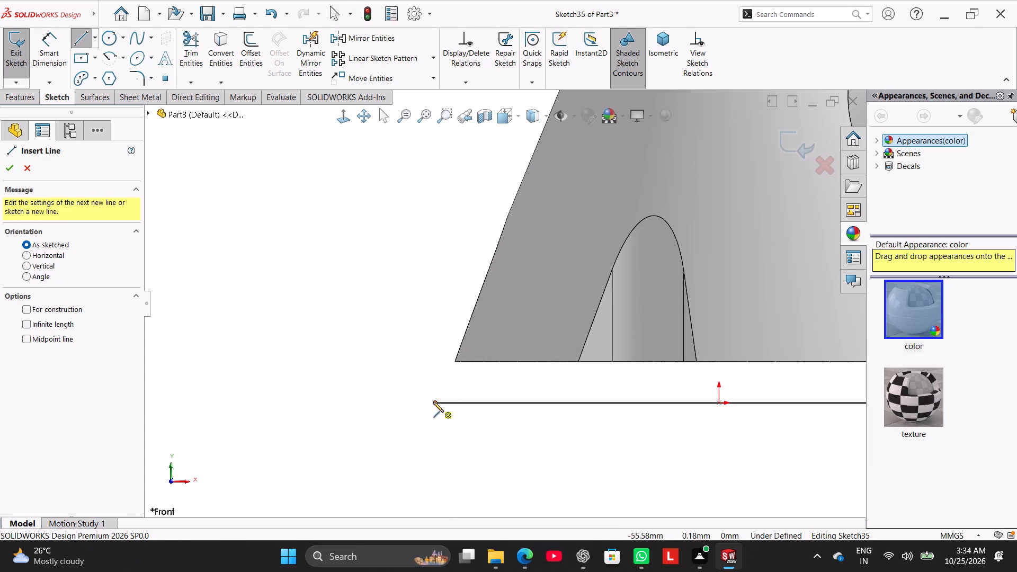
left_click(458, 360)
right_click(413, 332)
left_click(434, 342)
Draw a slanted line from the base line's right end to the housing's lower right corner.
scroll(641, 390, "up", 2)
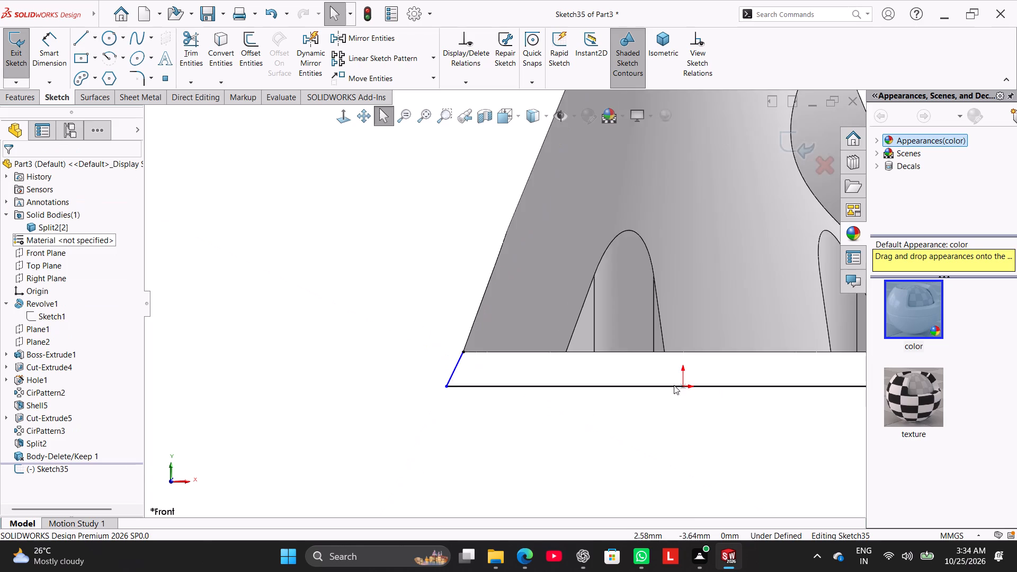
scroll(733, 378, "down", 3)
scroll(755, 361, "up", 3)
left_click(80, 39)
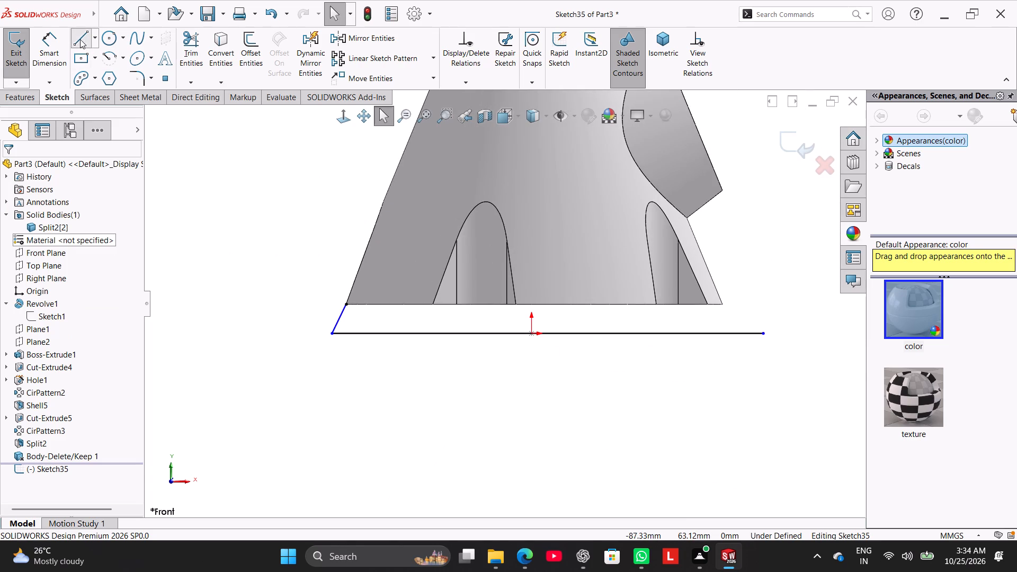
scroll(677, 350, "down", 2)
left_click(781, 319)
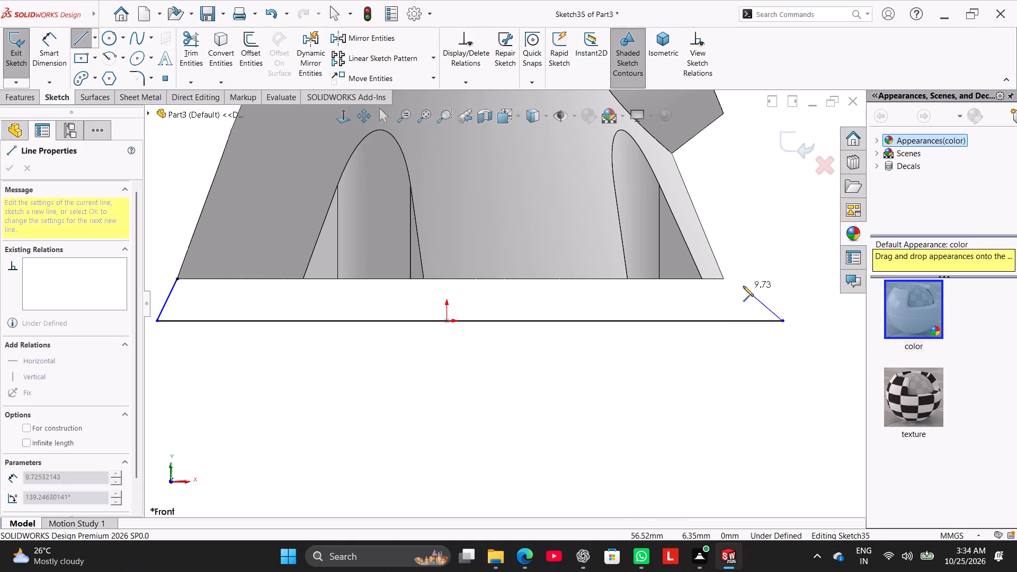
left_click(722, 279)
right_click(733, 256)
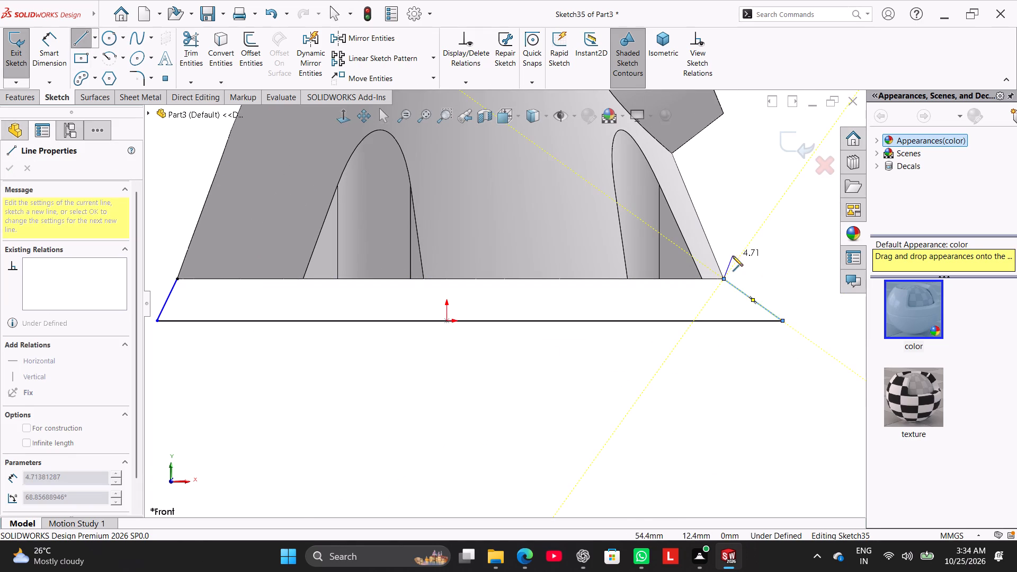
left_click(750, 263)
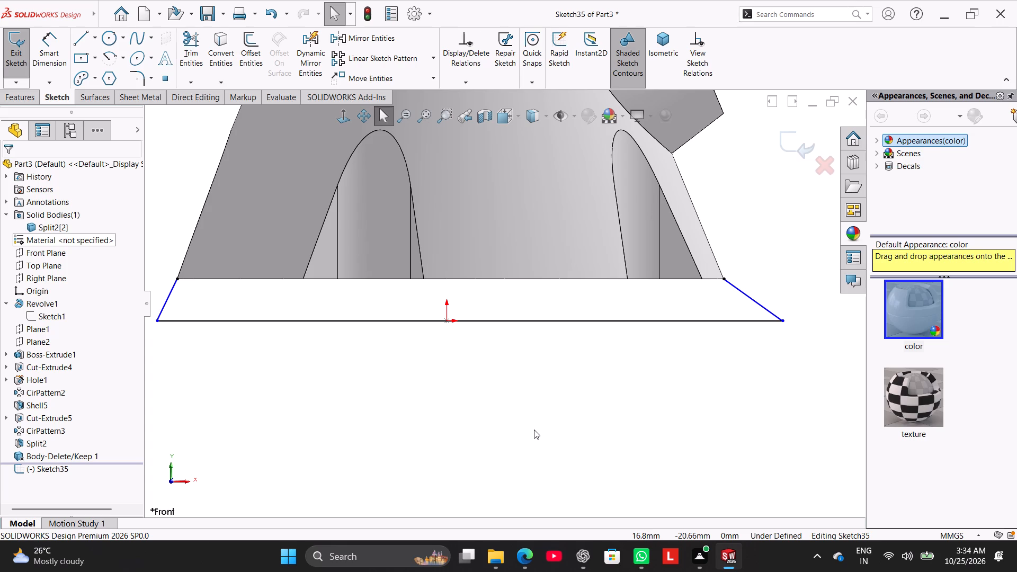
Dimension the horizontal base line to 112 mm.
scroll(515, 426, "up", 4)
left_click(47, 64)
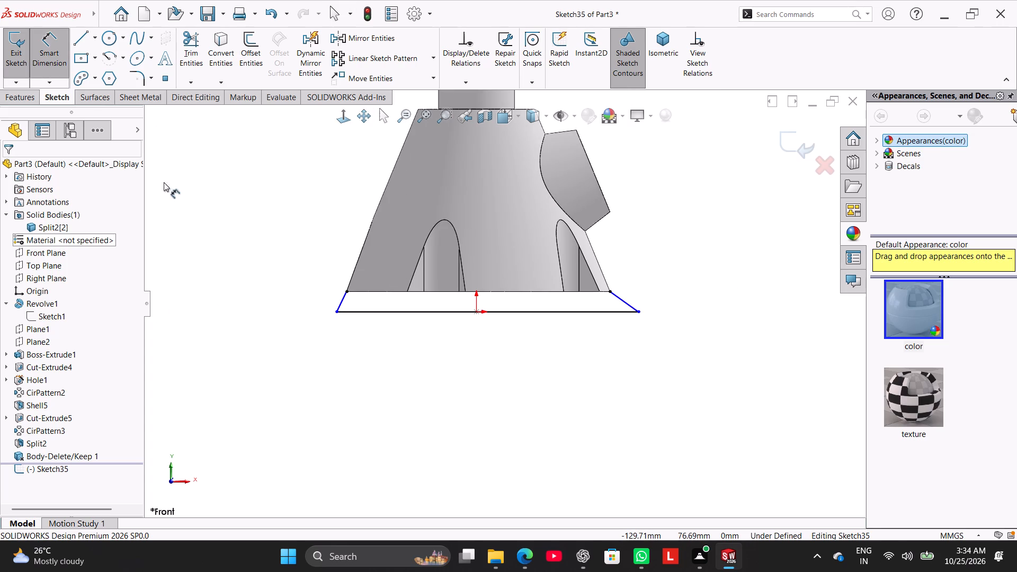
left_click(506, 313)
left_click(481, 358)
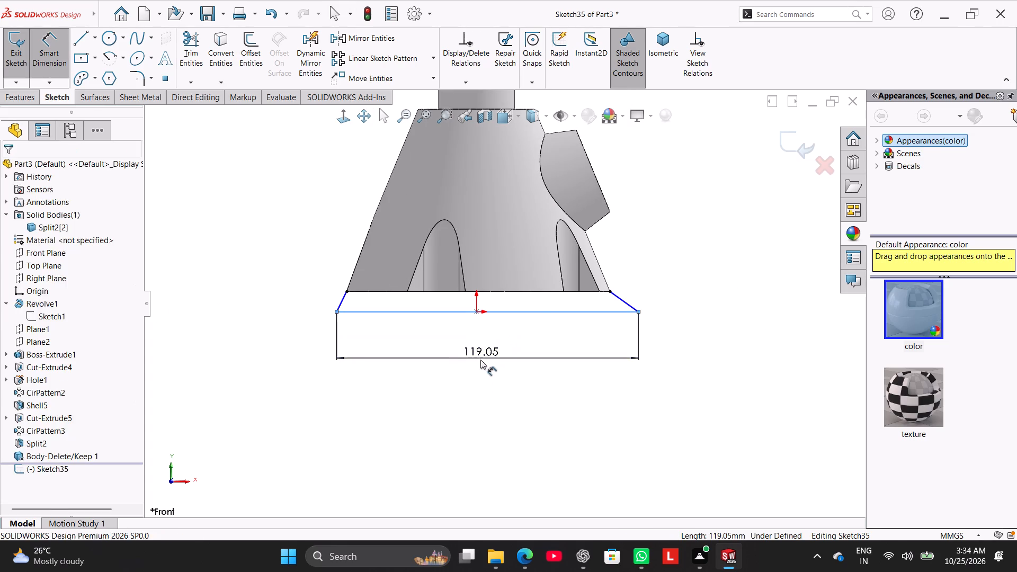
type("112")
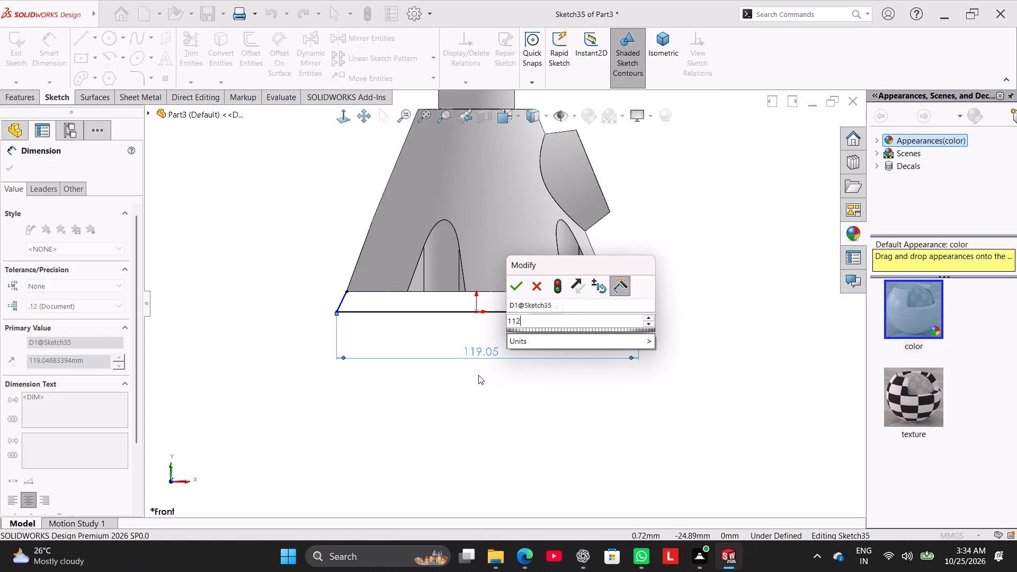
key("Return")
right_click(729, 289)
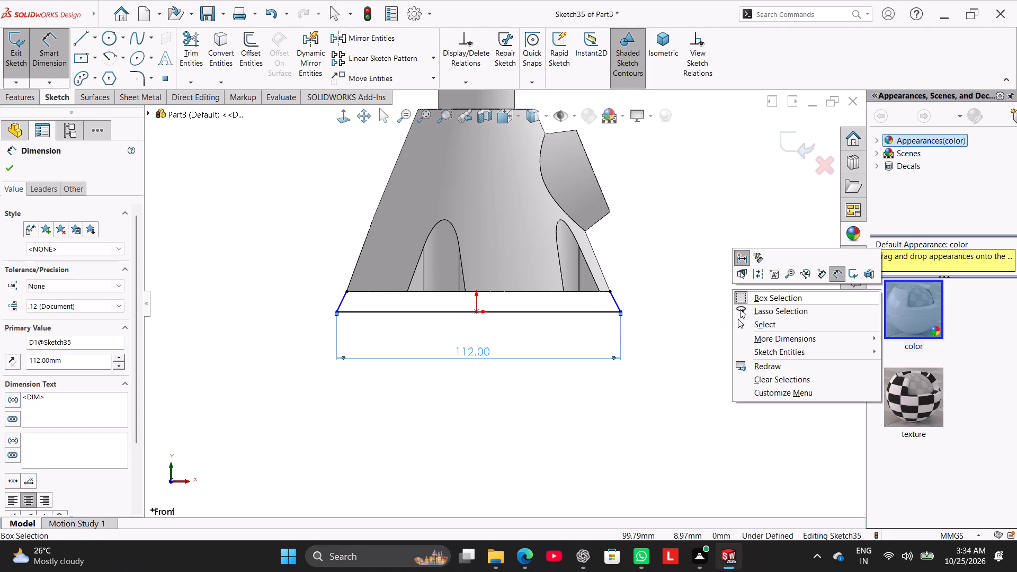
Centre the 112 mm base line on the origin with a Midpoint relation.
left_click(748, 325)
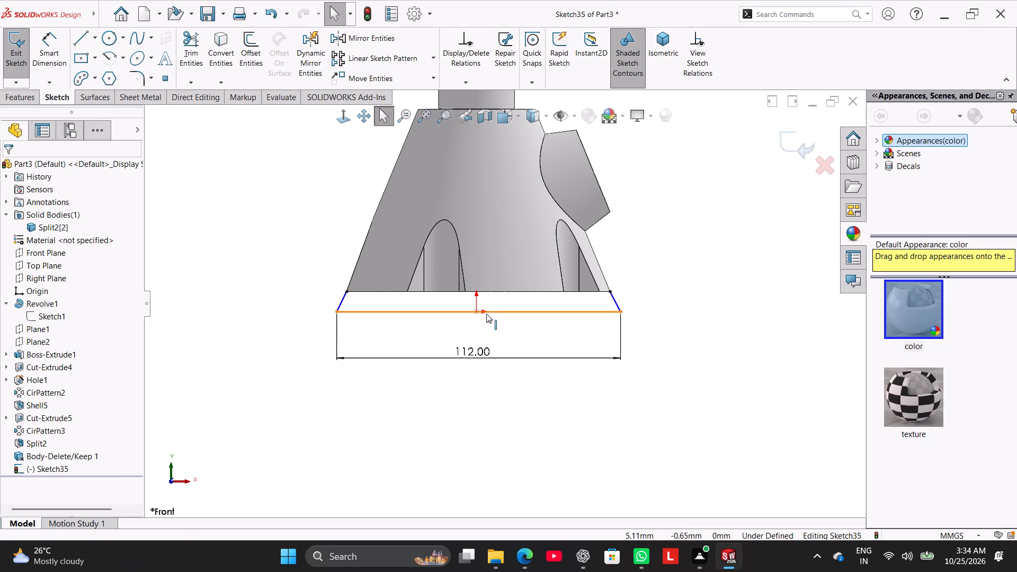
left_click(708, 65)
left_click(704, 63)
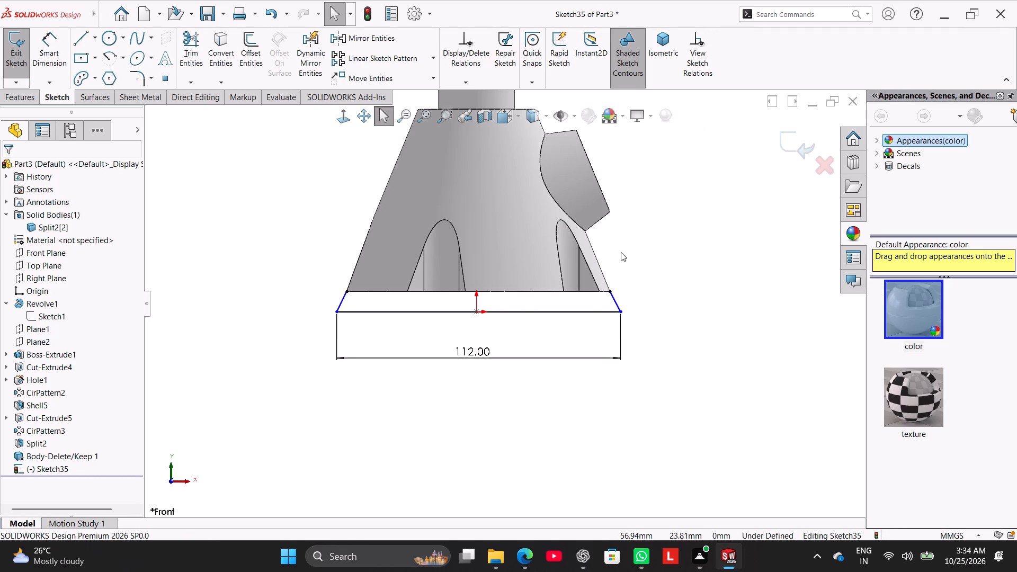
scroll(583, 314, "down", 1)
left_click_drag(623, 313, 623, 313)
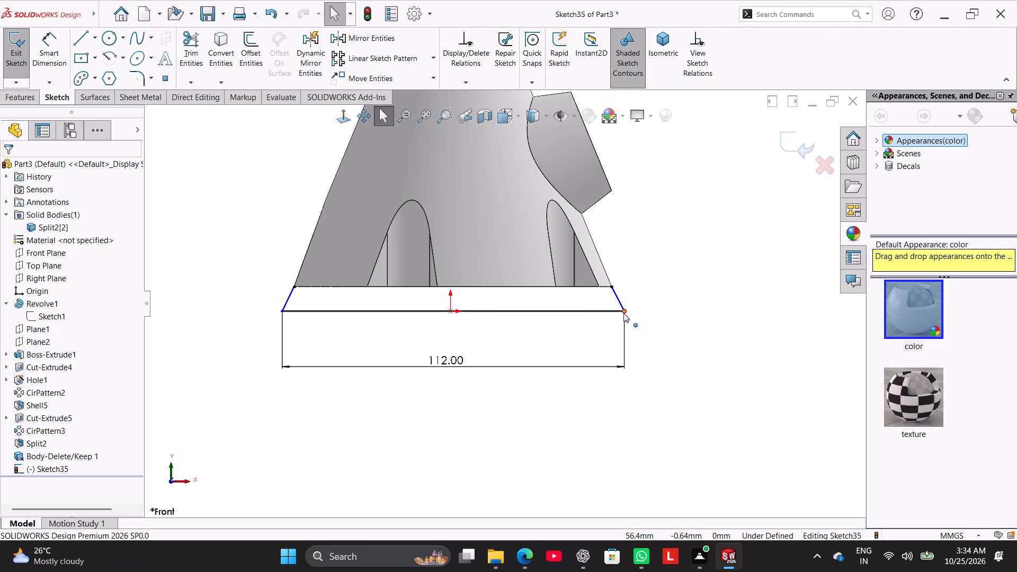
left_click_drag(623, 313, 661, 313)
left_click(596, 414)
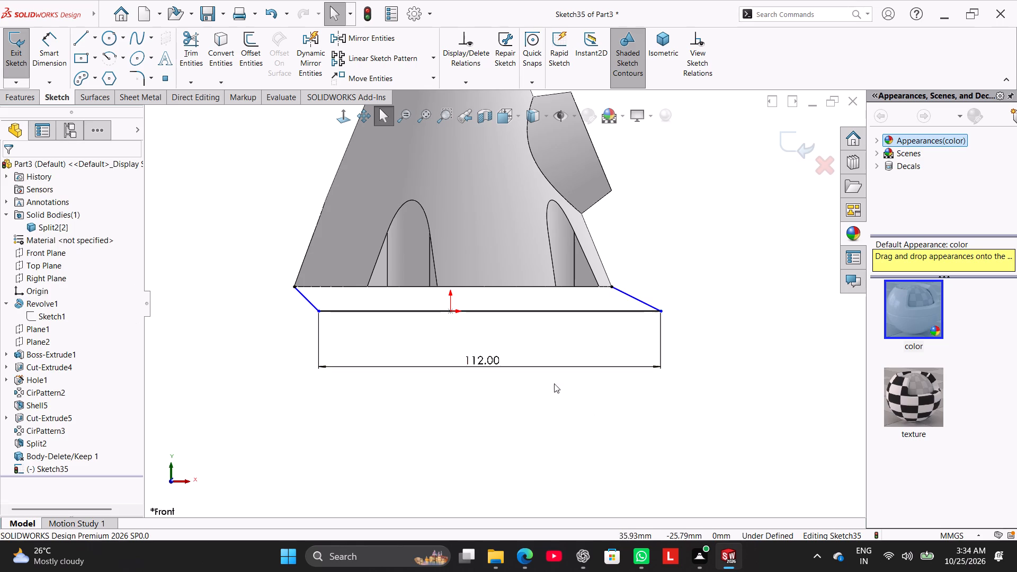
left_click(488, 312, "ctrl")
left_click(451, 310, "ctrl")
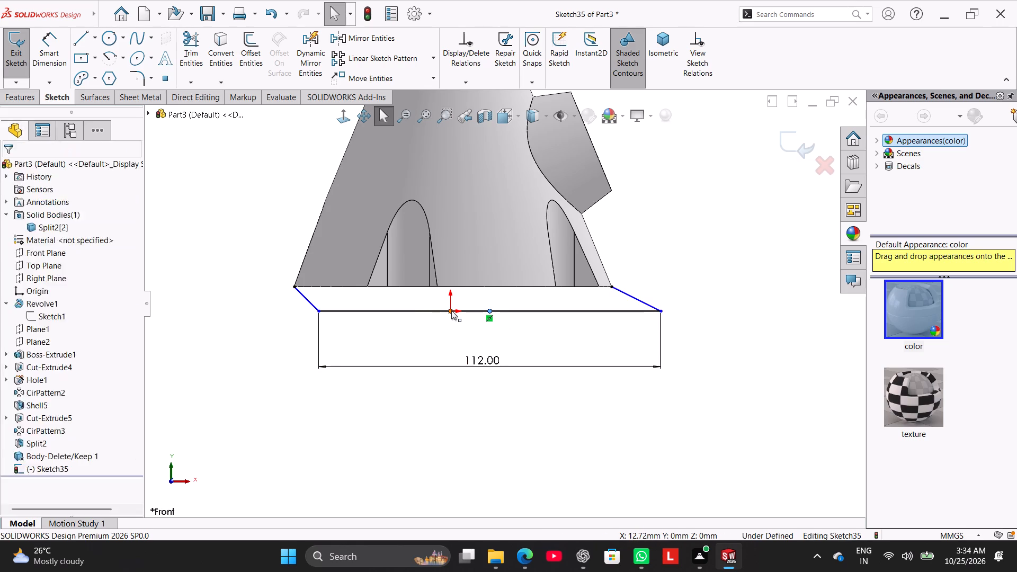
left_click(41, 389)
left_click(218, 448)
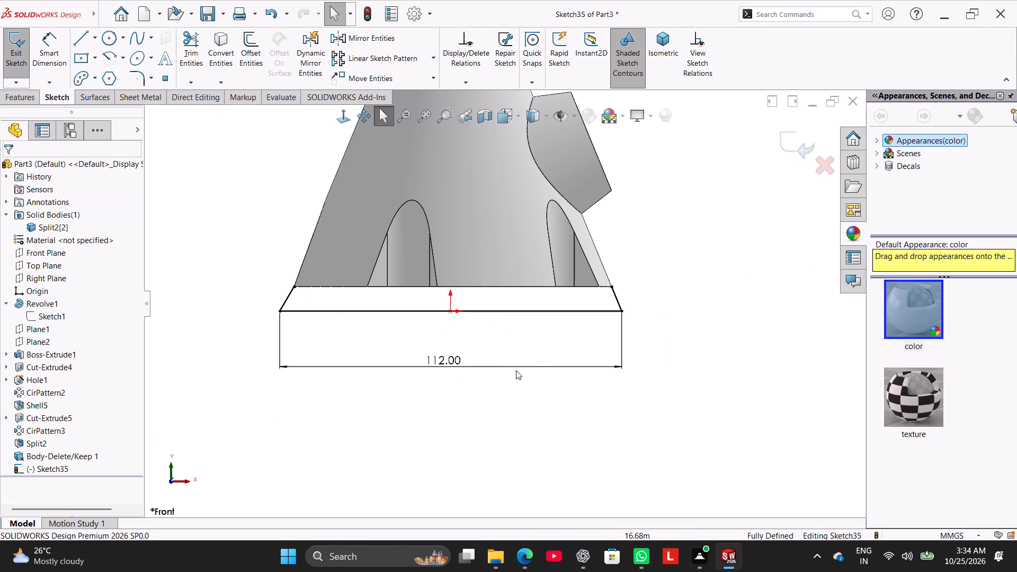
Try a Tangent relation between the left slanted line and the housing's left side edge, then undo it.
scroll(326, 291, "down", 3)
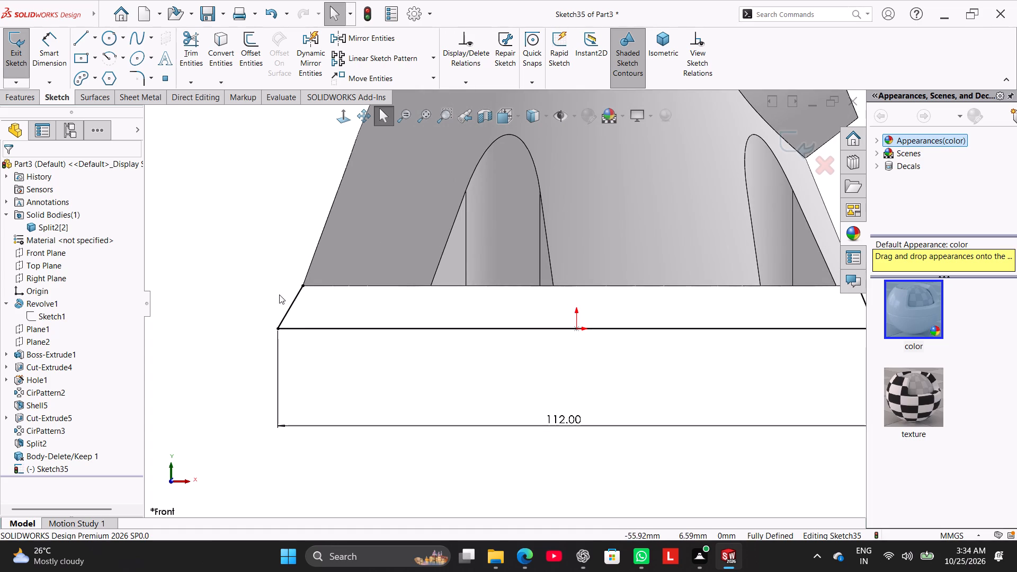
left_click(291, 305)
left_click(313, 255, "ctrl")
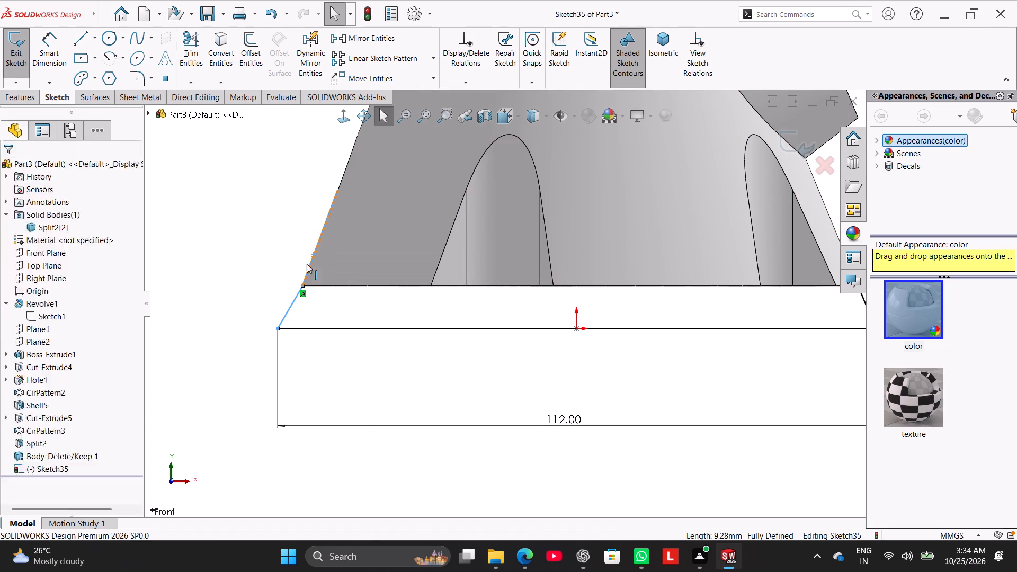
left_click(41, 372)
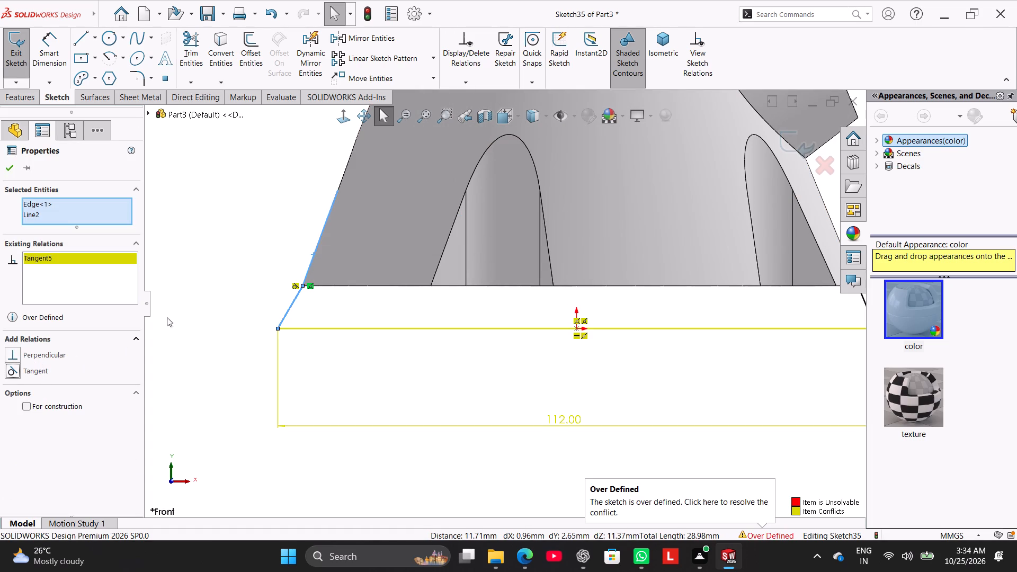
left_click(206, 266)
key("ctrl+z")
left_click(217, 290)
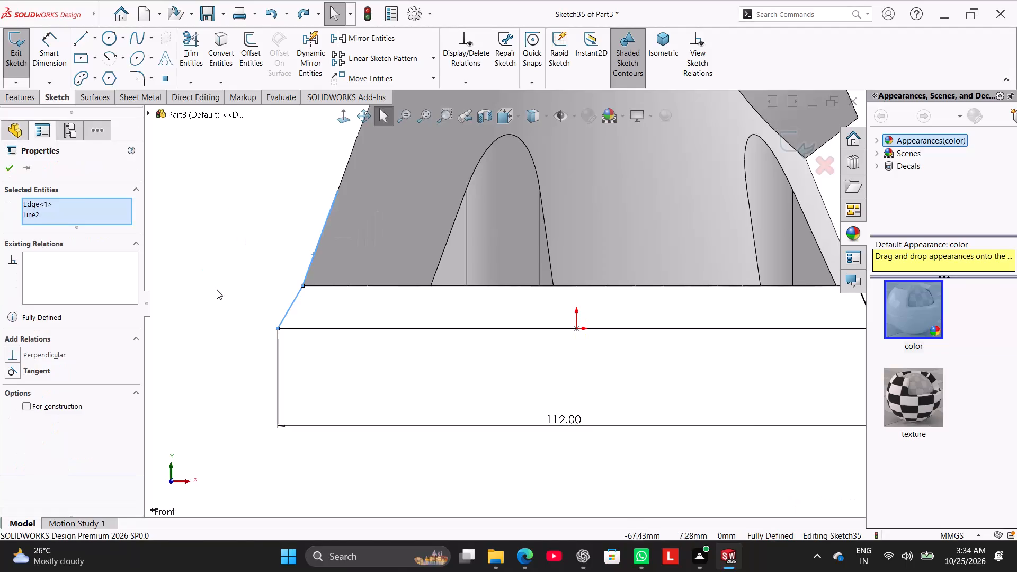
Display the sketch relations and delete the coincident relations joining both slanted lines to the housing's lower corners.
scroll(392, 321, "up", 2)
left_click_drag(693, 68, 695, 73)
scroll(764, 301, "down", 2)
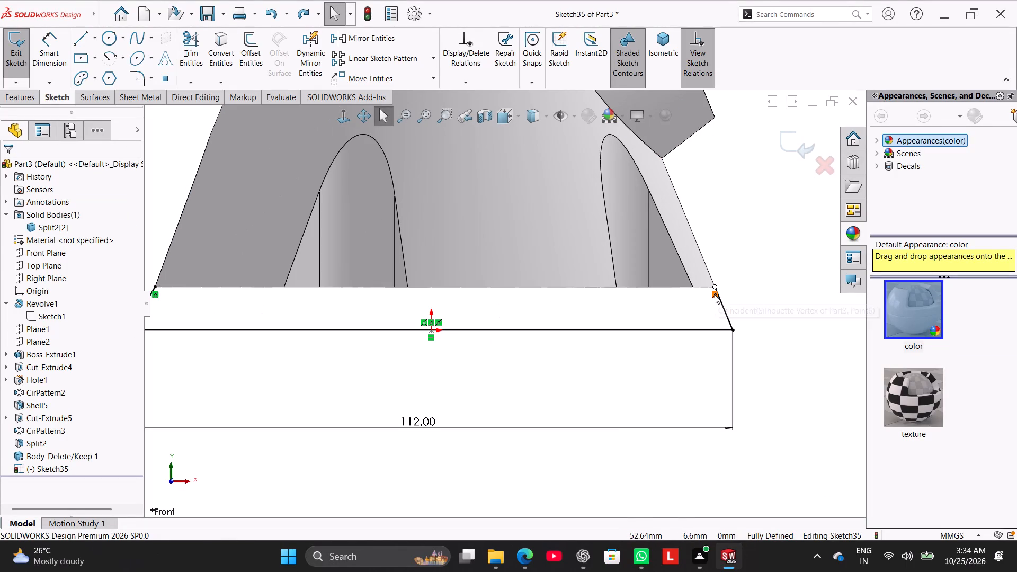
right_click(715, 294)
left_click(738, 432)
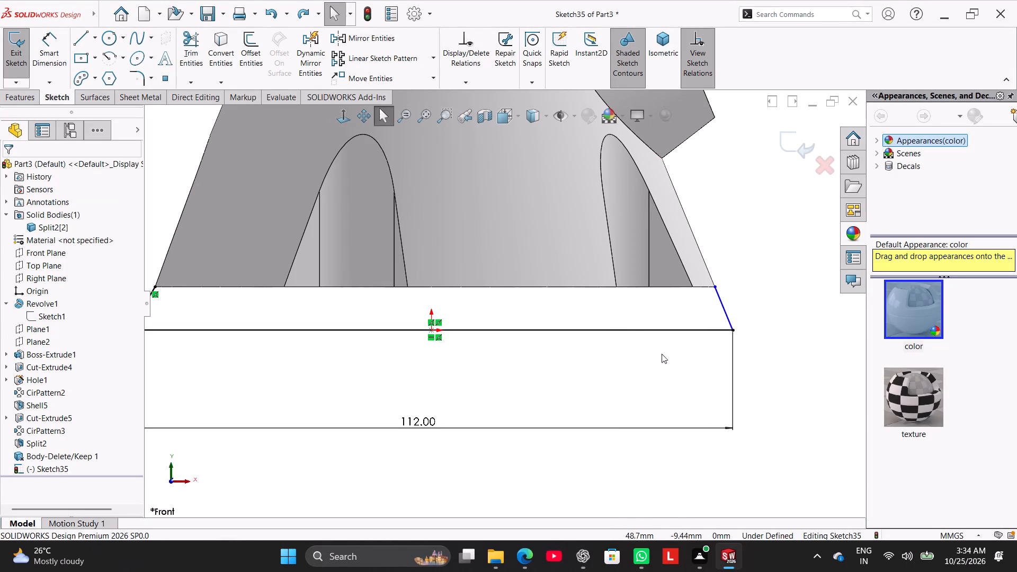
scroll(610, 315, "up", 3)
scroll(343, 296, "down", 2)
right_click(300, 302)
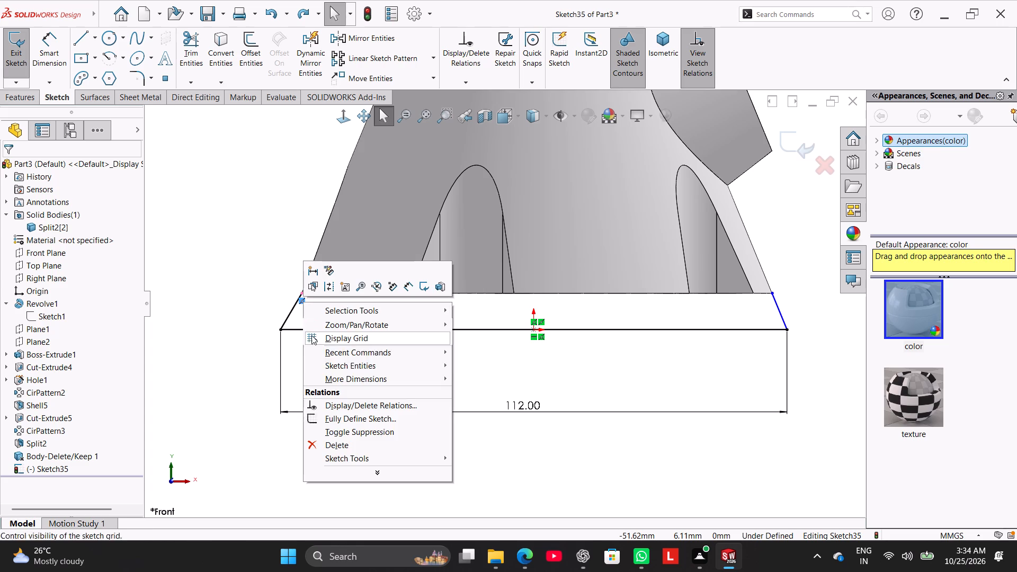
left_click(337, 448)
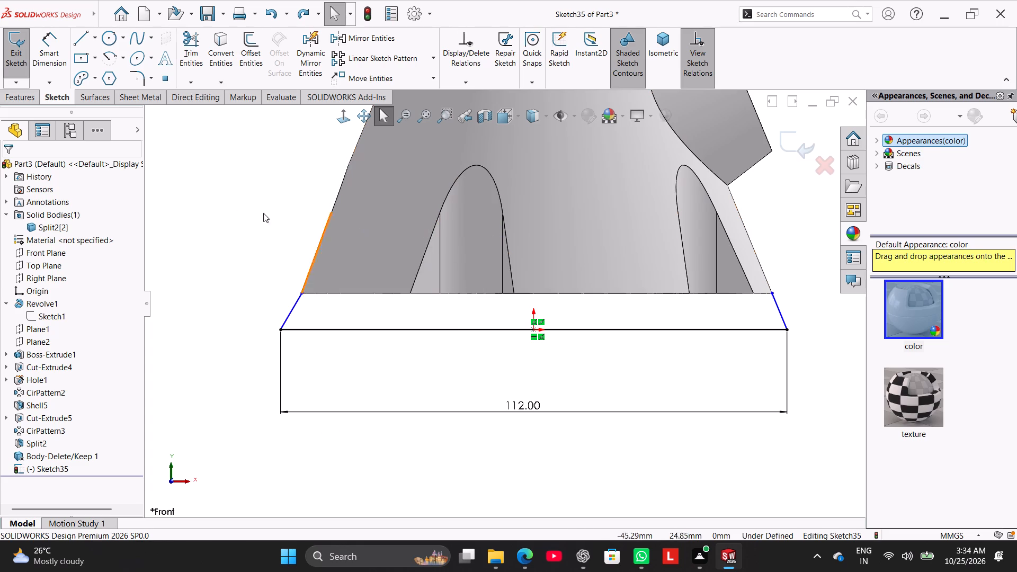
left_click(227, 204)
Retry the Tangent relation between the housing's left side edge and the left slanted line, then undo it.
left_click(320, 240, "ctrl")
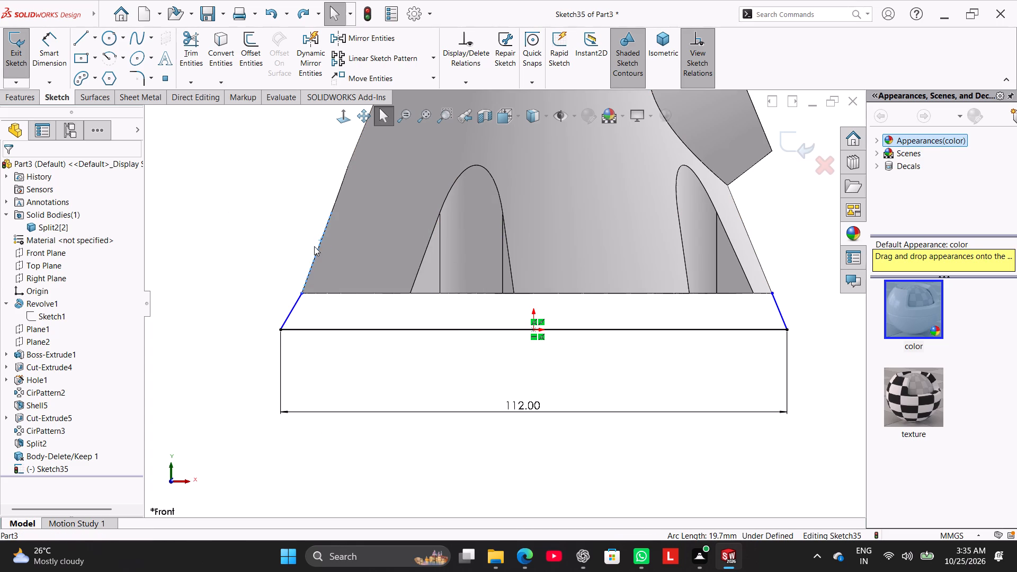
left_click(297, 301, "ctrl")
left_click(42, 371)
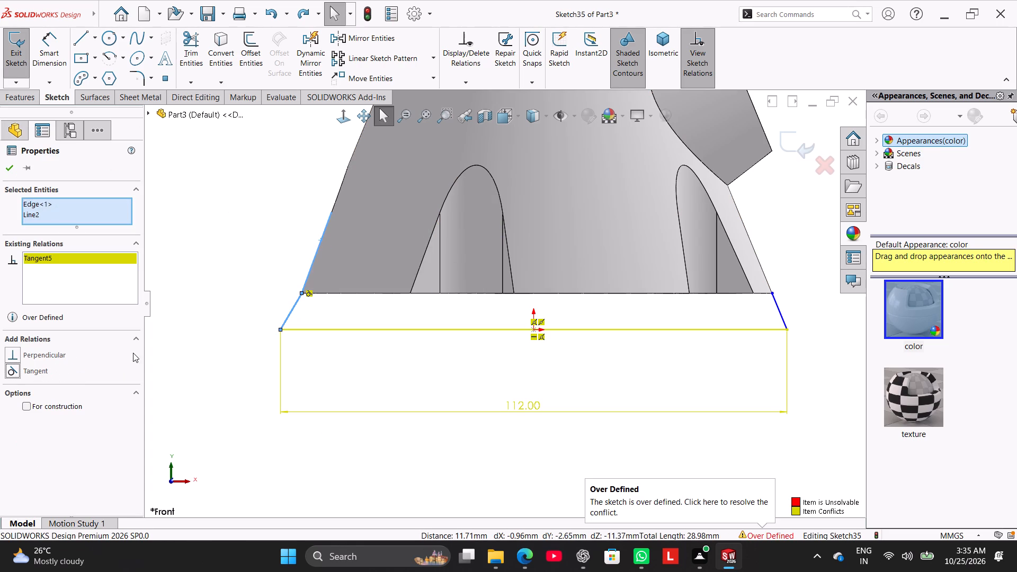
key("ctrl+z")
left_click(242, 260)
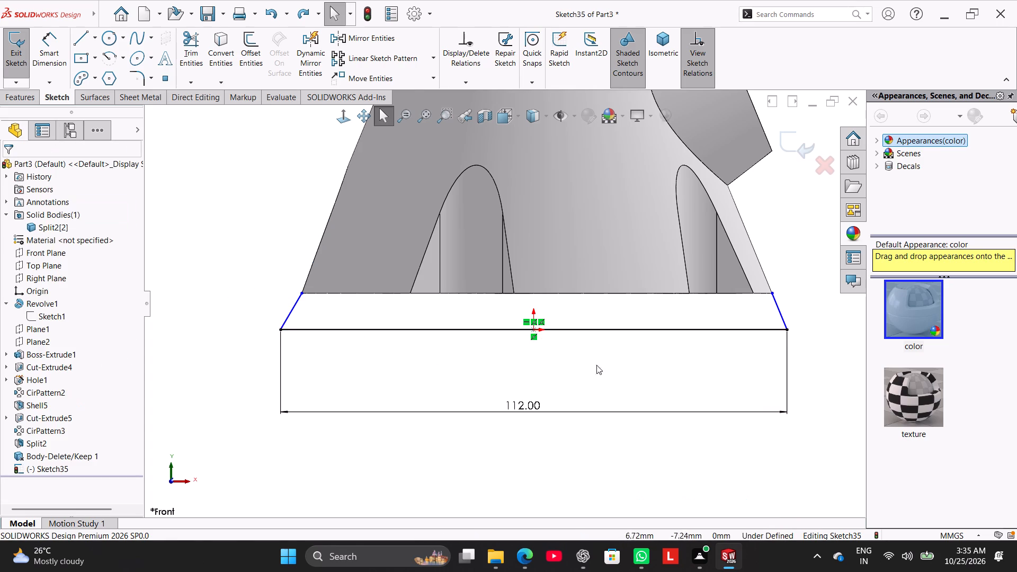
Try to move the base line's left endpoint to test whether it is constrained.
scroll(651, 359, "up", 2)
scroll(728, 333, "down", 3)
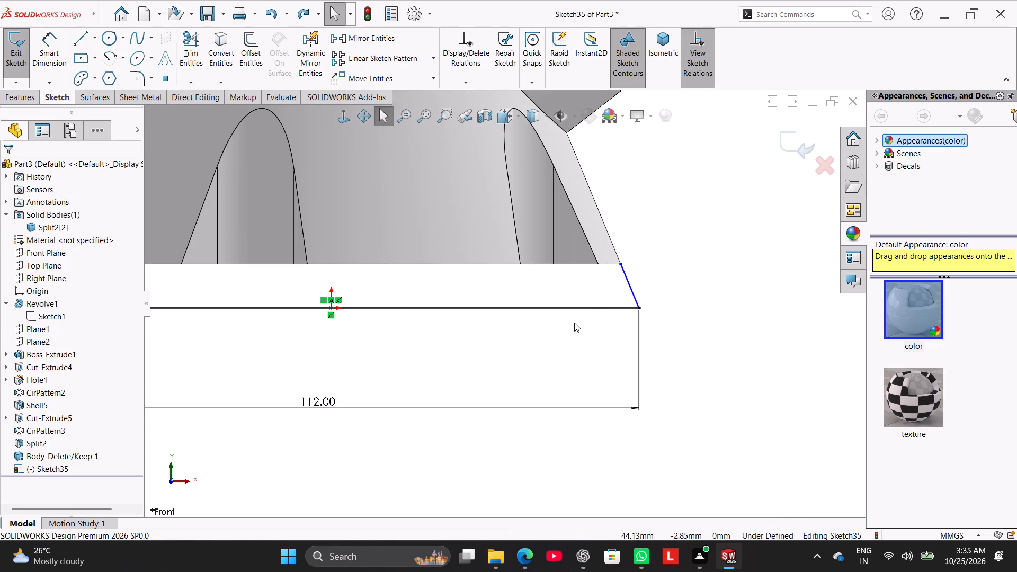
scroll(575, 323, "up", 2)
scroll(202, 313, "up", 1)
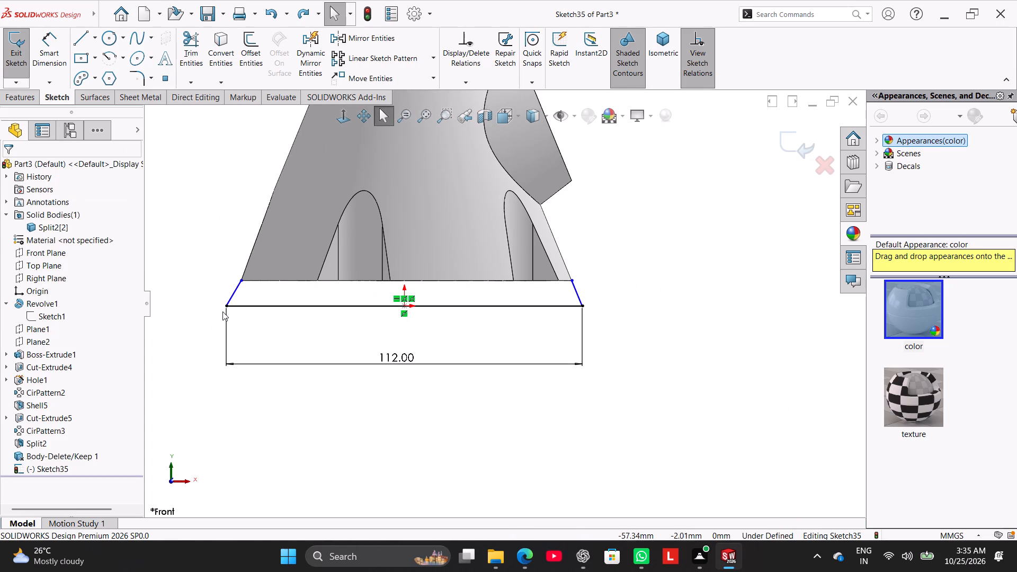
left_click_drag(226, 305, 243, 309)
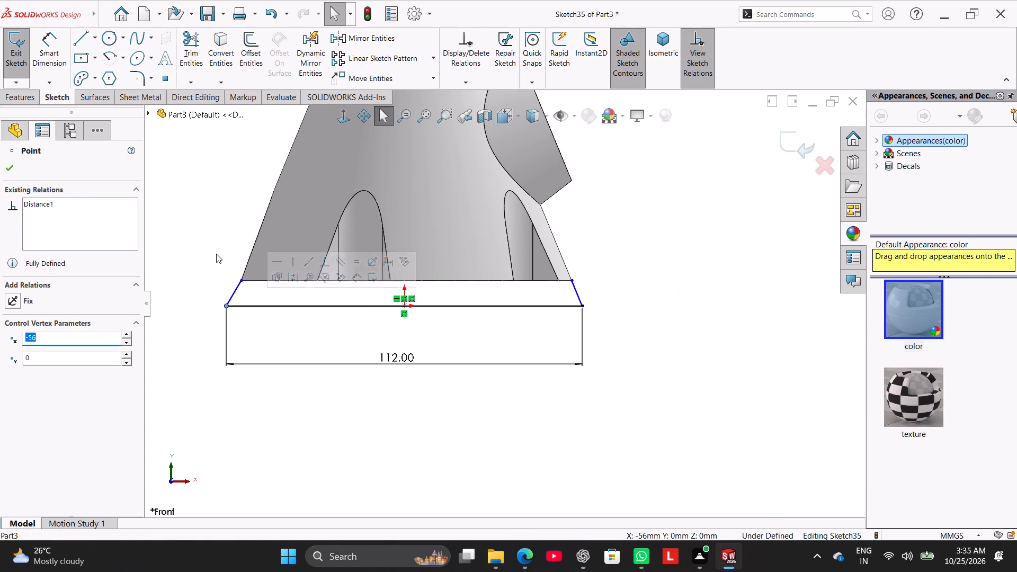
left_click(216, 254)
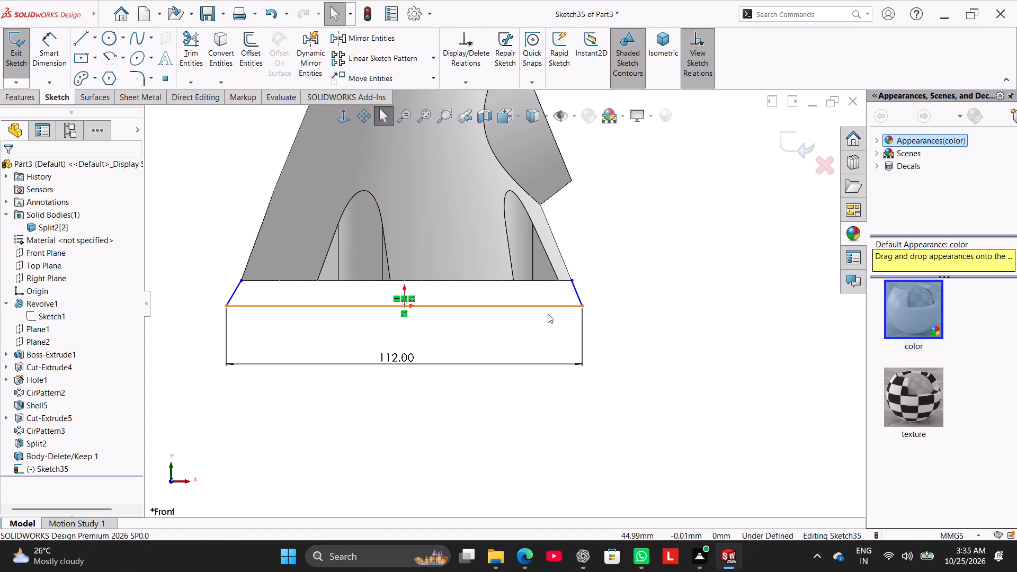
Delete the slanted lines at both ends of the 112 mm base line.
right_click(576, 296)
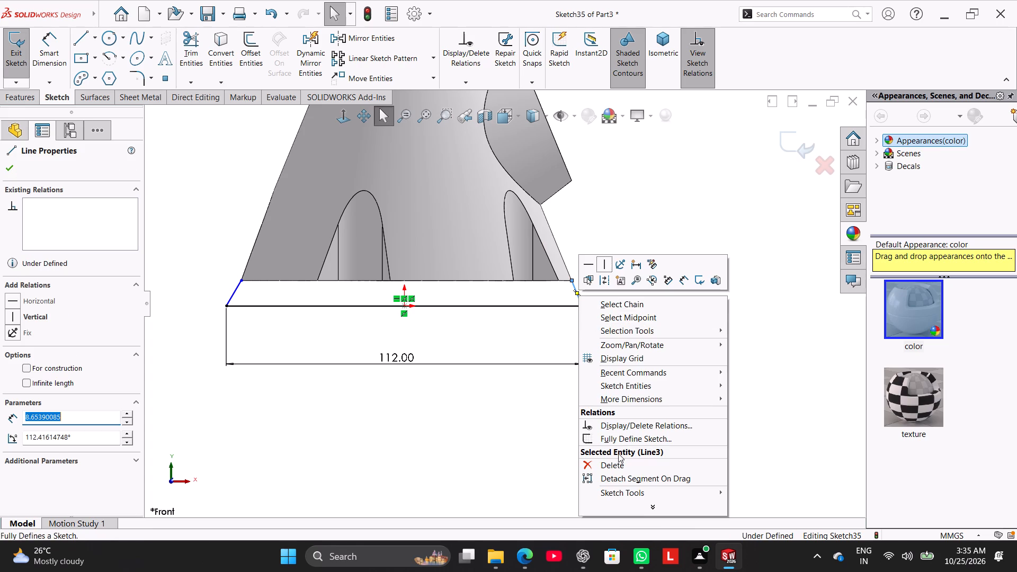
left_click(621, 464)
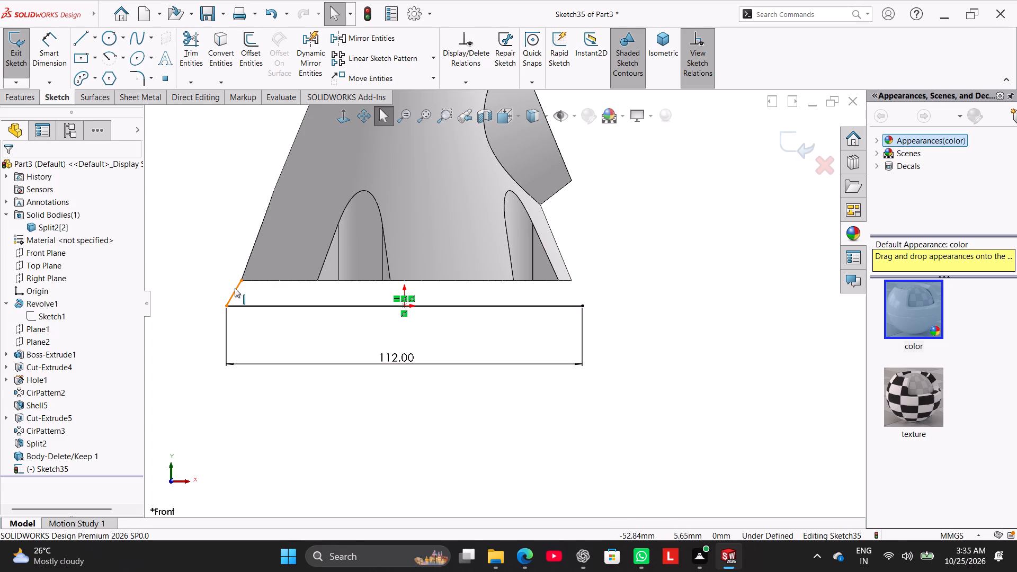
right_click(235, 288)
left_click(313, 457)
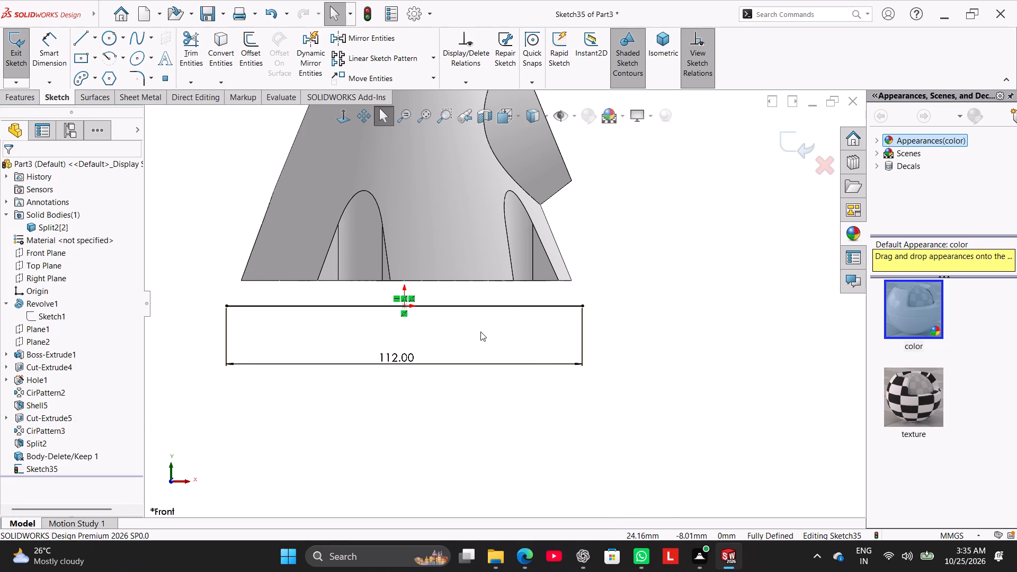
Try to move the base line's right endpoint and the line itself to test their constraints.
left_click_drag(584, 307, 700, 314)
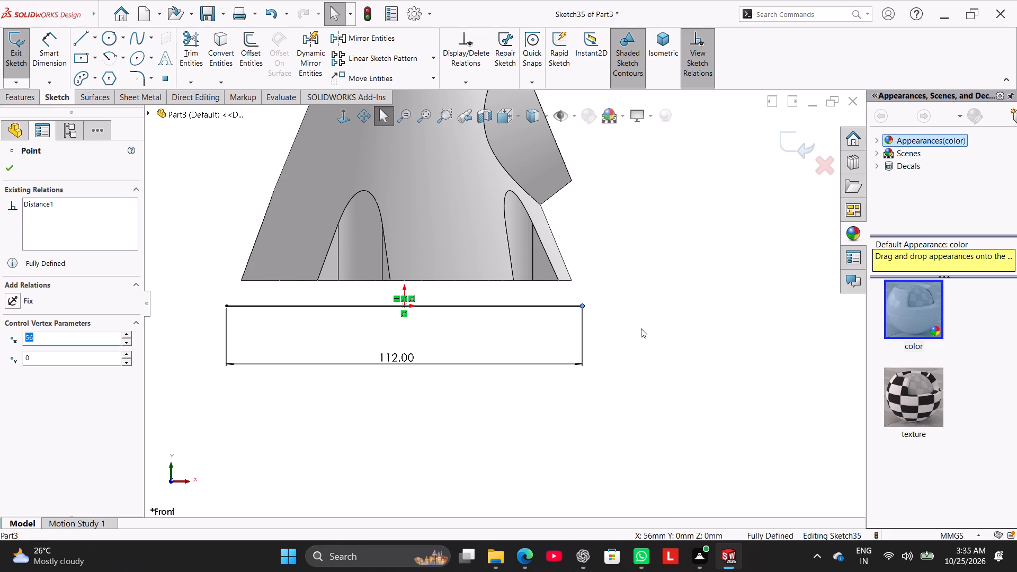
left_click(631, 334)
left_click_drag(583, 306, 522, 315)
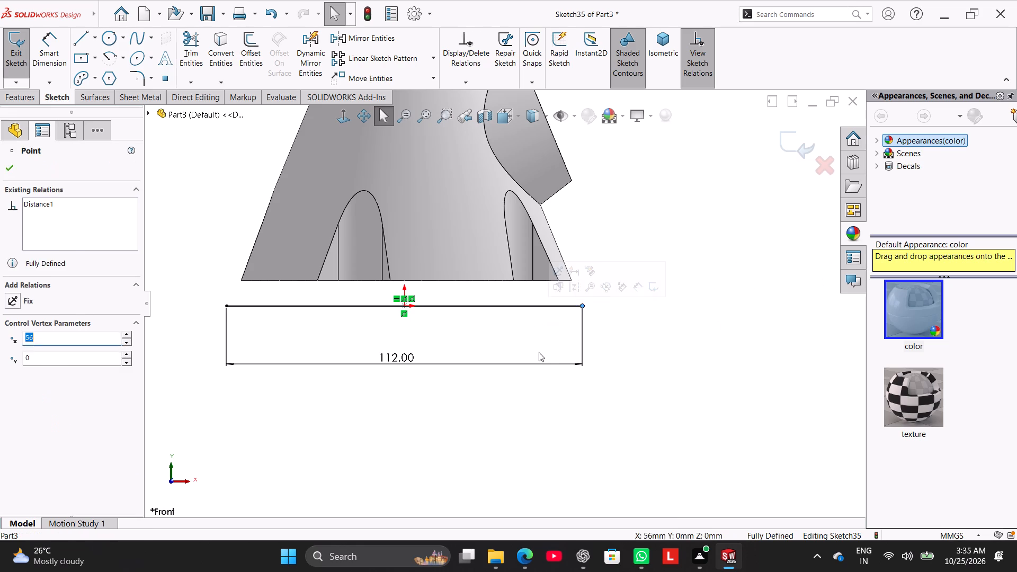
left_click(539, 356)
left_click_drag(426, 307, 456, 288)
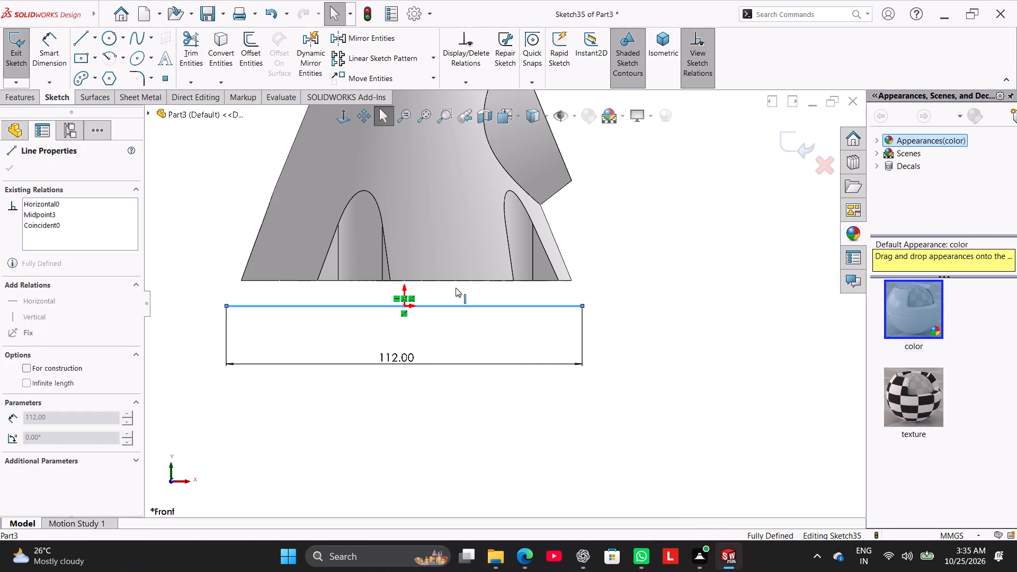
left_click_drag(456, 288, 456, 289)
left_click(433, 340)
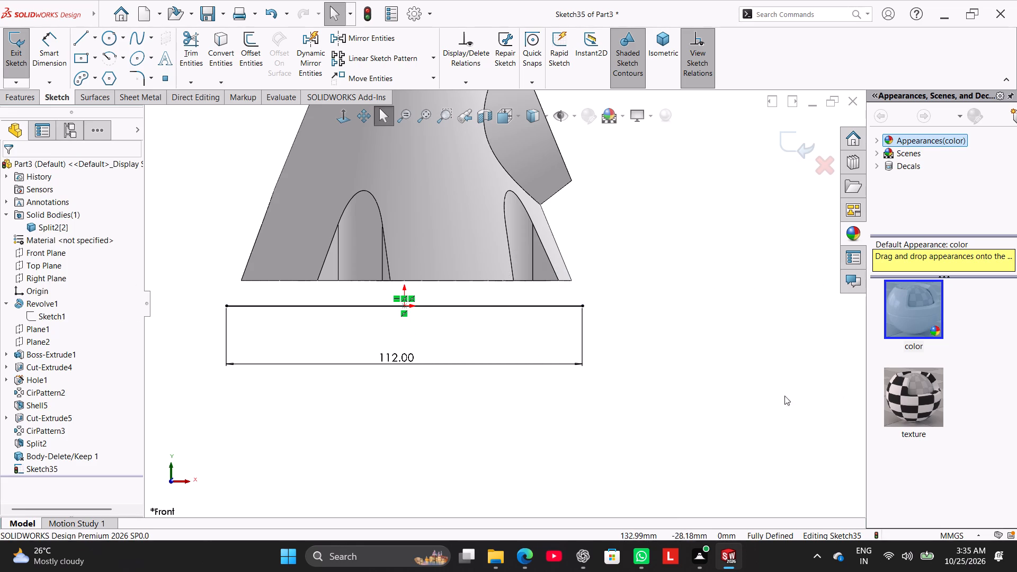
Exit the Front Plane sketch with only the 112 mm base line in it.
scroll(581, 361, "up", 2)
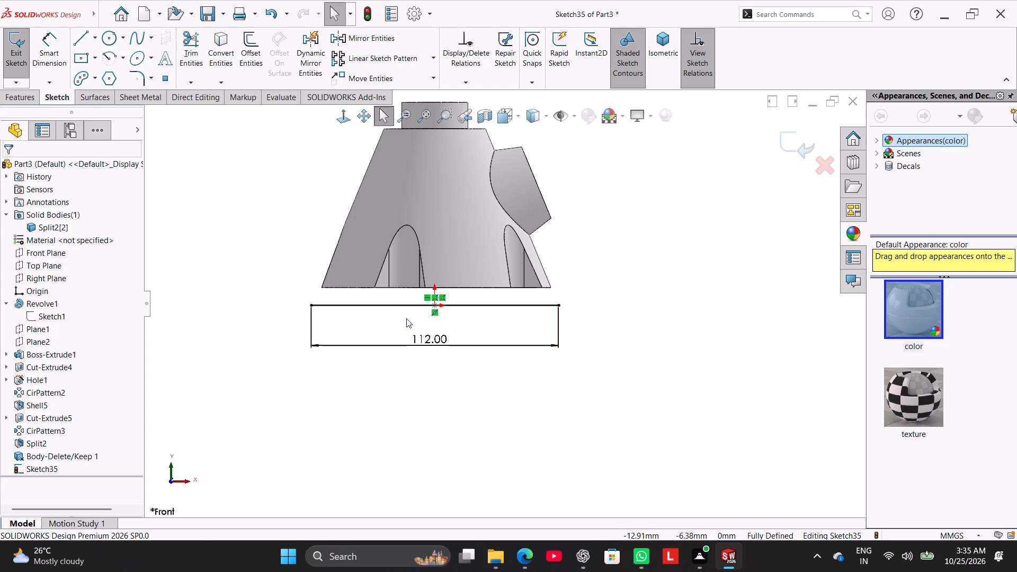
scroll(406, 328, "down", 1)
scroll(408, 327, "up", 2)
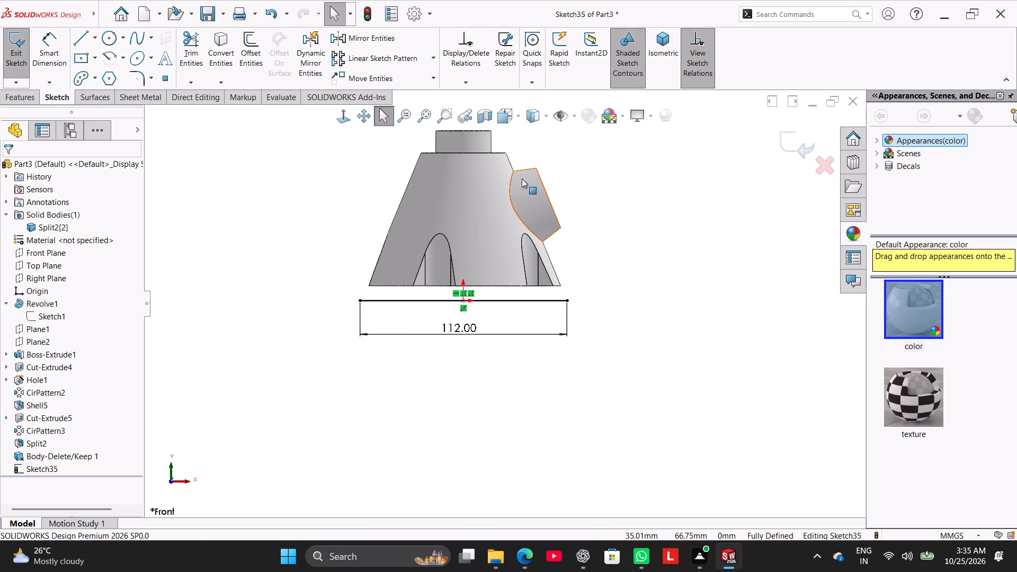
scroll(448, 275, "down", 1)
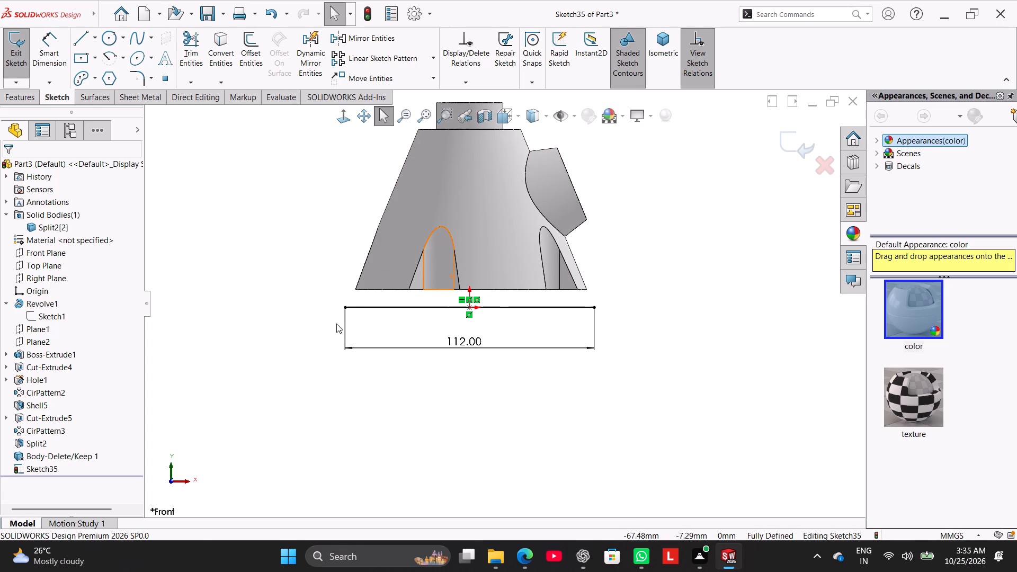
scroll(506, 300, "down", 2)
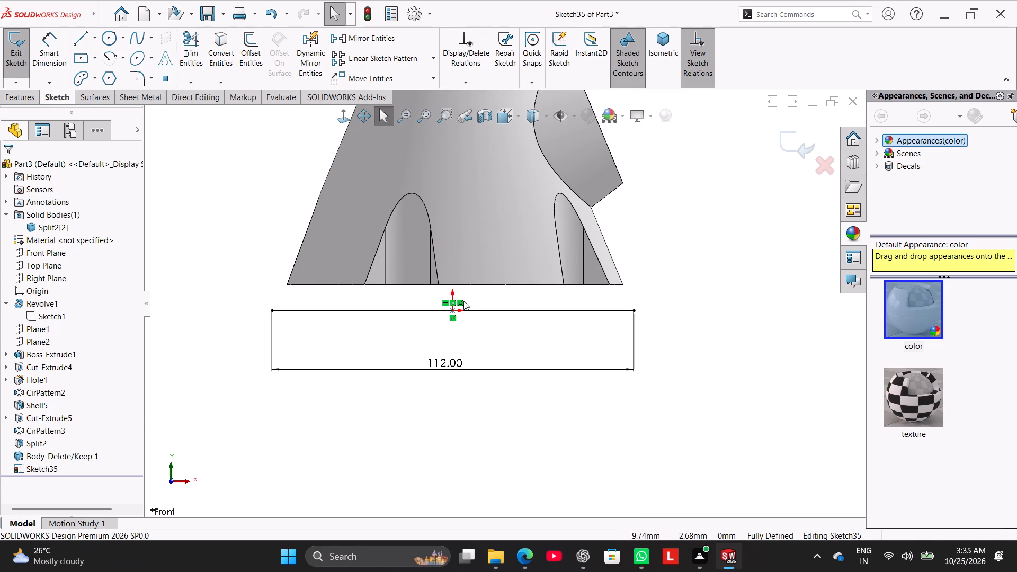
left_click(10, 50)
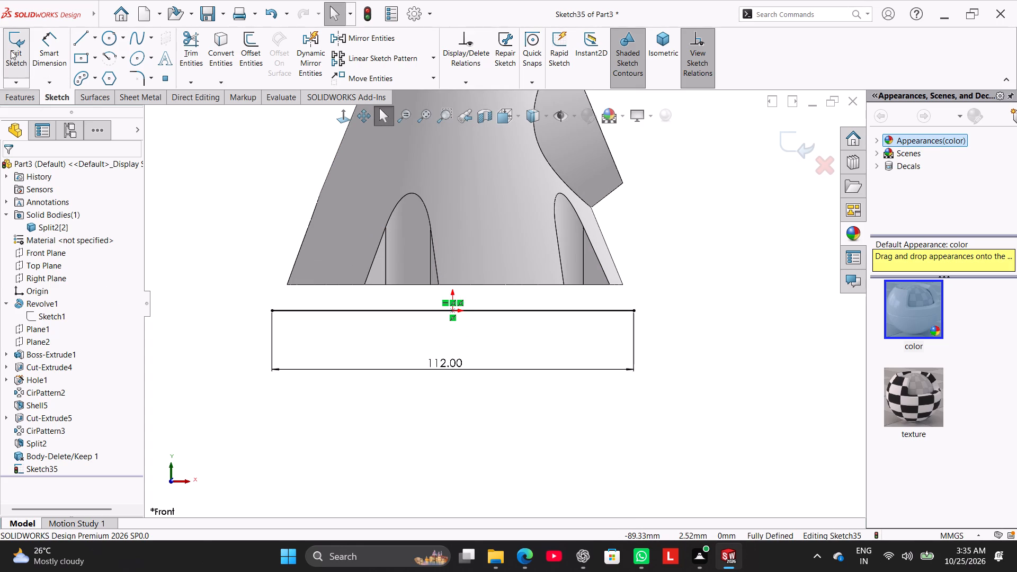
Open Sketch1, the profile sketch of Revolve1, for editing.
right_click(43, 306)
left_click(33, 314)
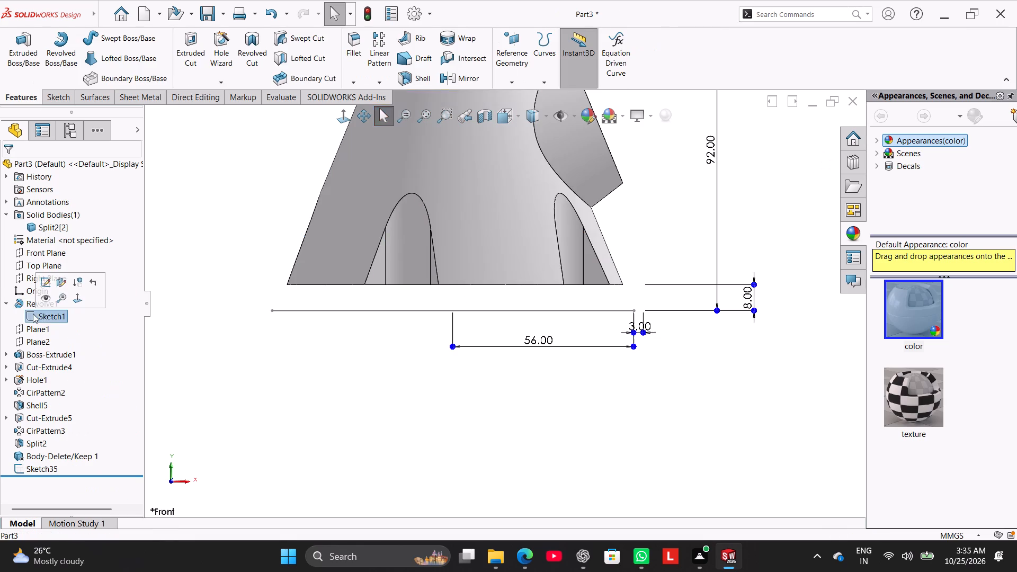
left_click(40, 280)
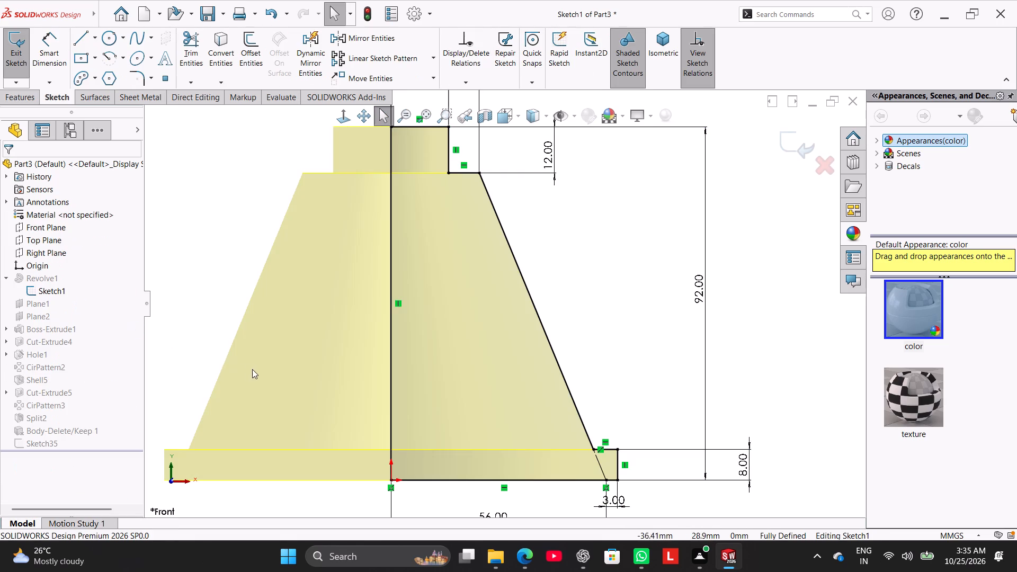
Exit the Revolve1 profile sketch without changing it and collapse the feature.
scroll(269, 374, "up", 2)
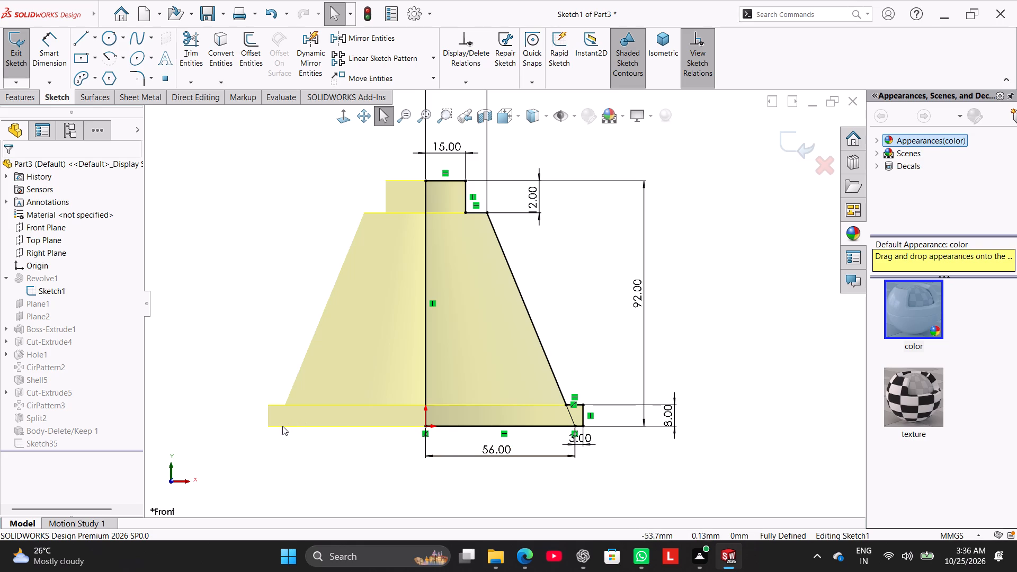
left_click(13, 55)
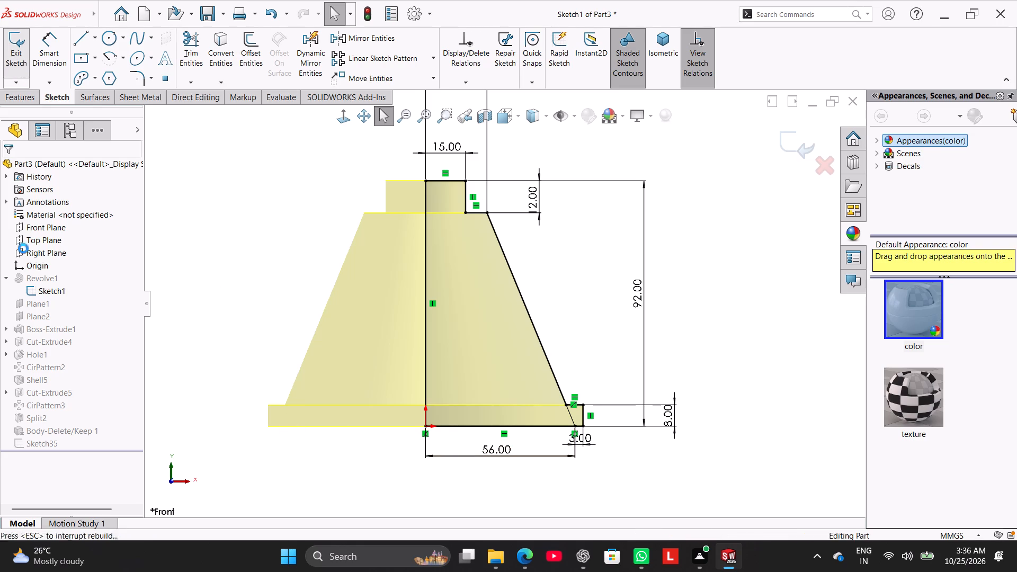
left_click(8, 302)
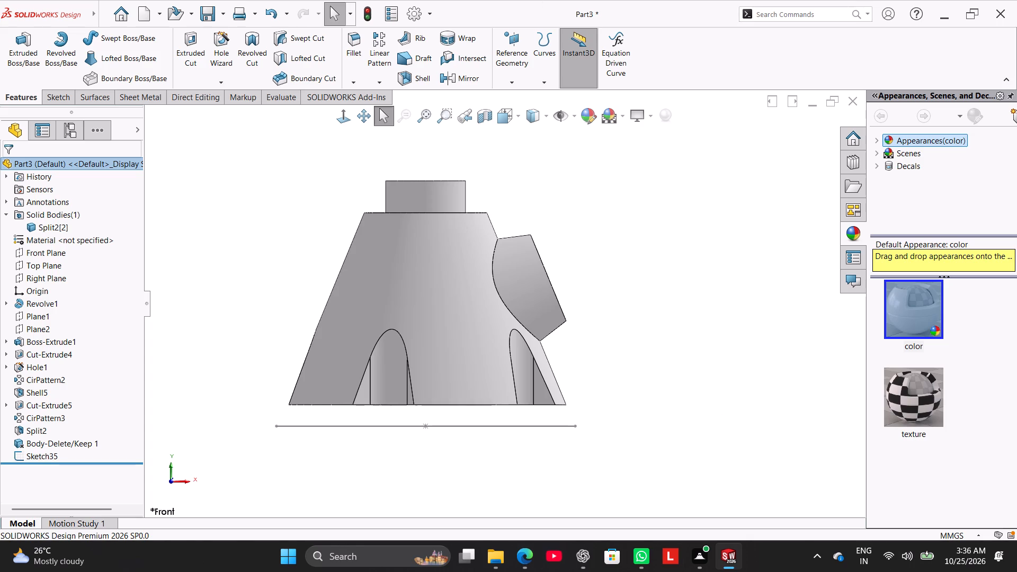
Open the 112 mm base line's sketch for editing.
double_click(352, 425)
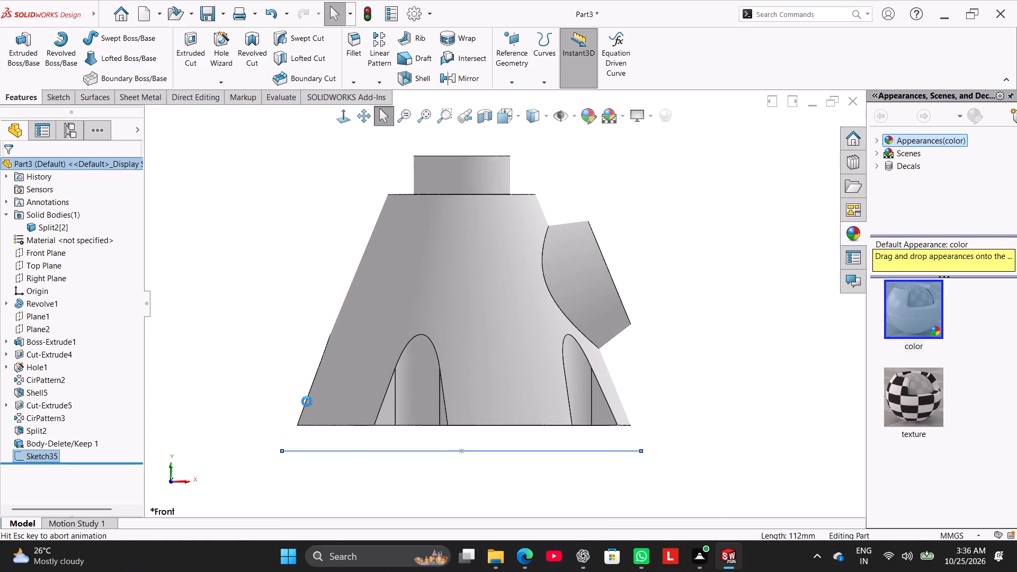
scroll(284, 266, "up", 2)
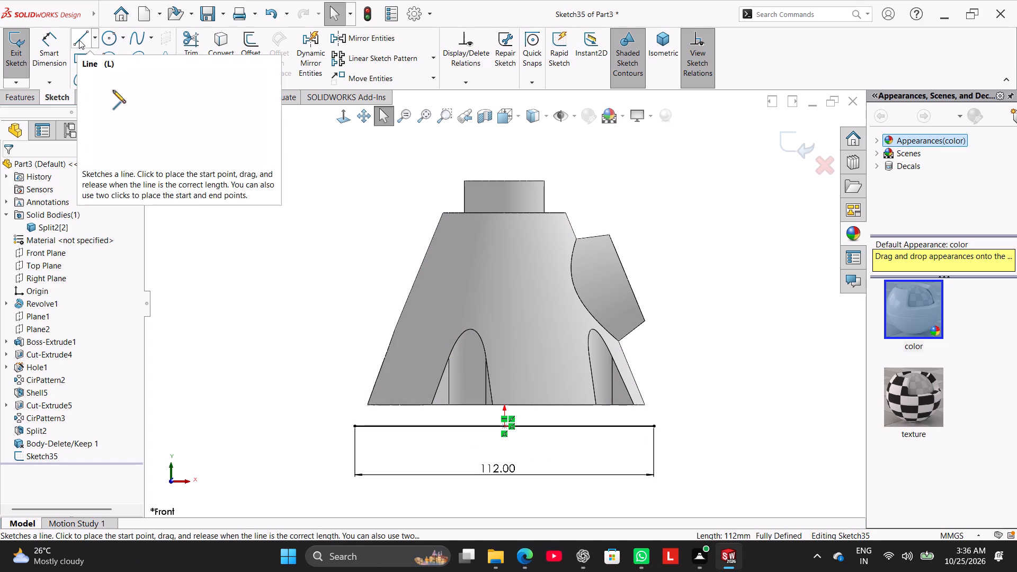
Use Smart Dimension to check the distance from each base line endpoint to the housing's nearest lower corner, without placing a dimension.
left_click(51, 46)
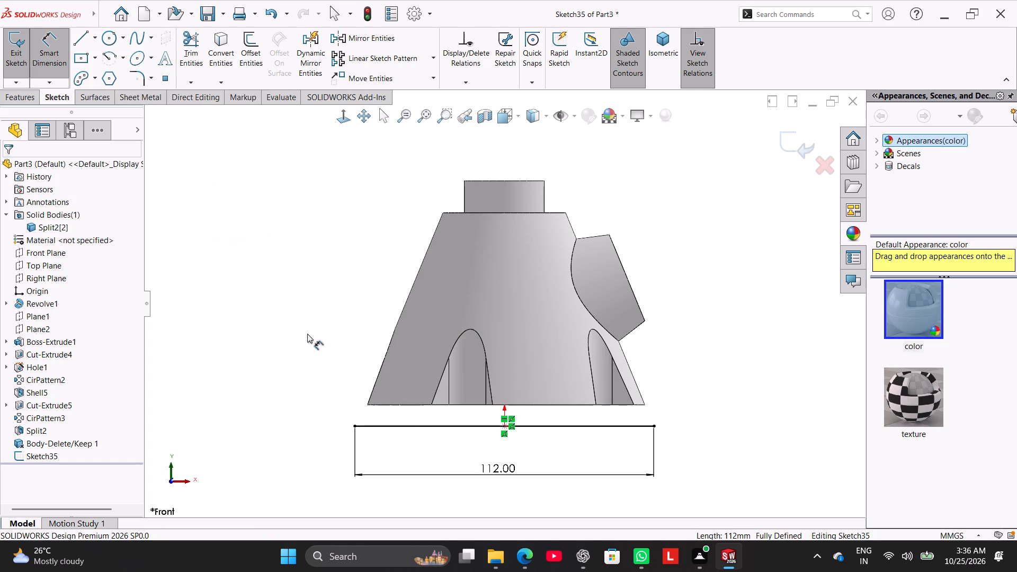
left_click(368, 404)
left_click(356, 425)
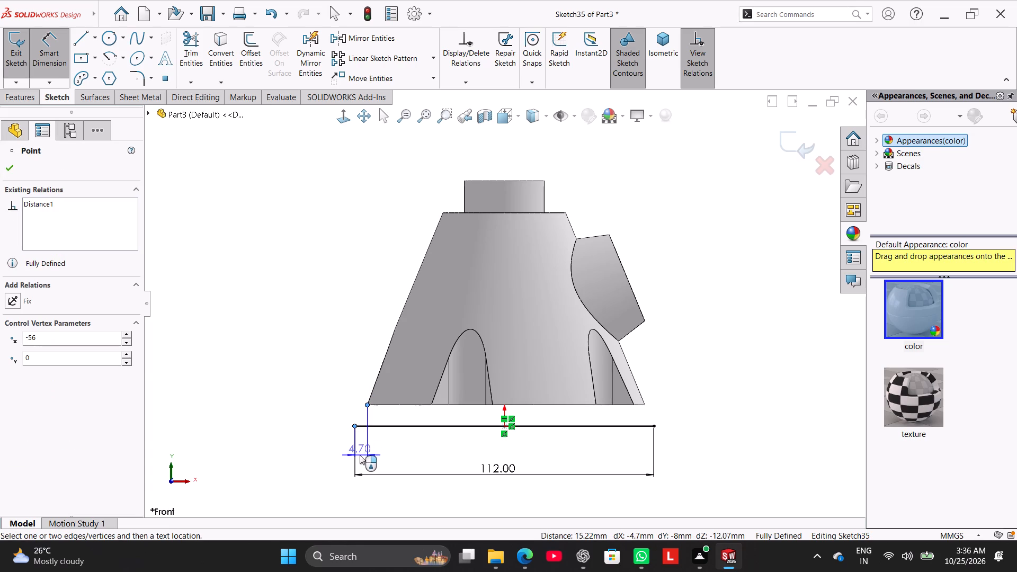
left_click(60, 62)
left_click(57, 62)
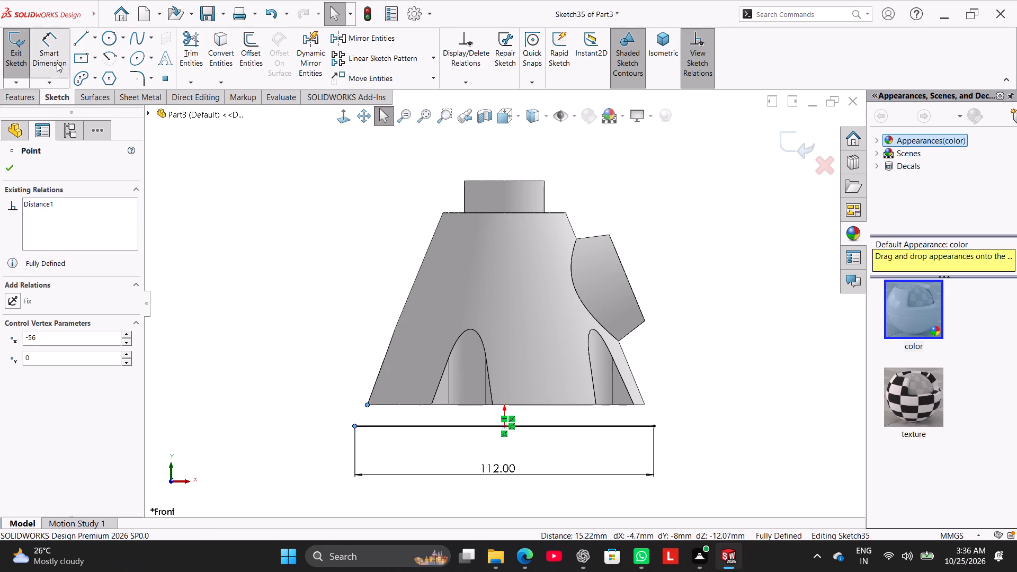
left_click(645, 405)
left_click(655, 428)
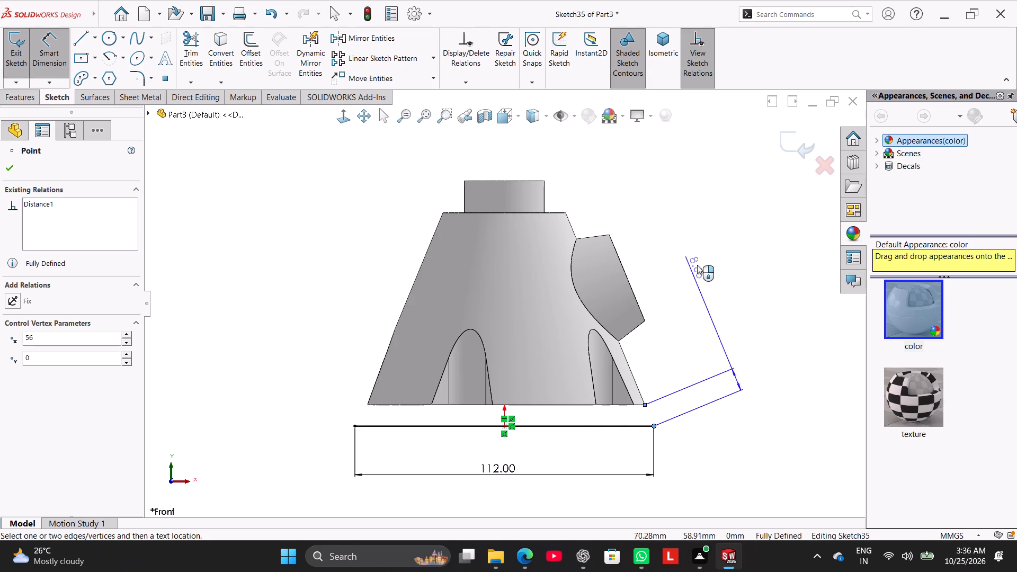
left_click(51, 53)
left_click(273, 238)
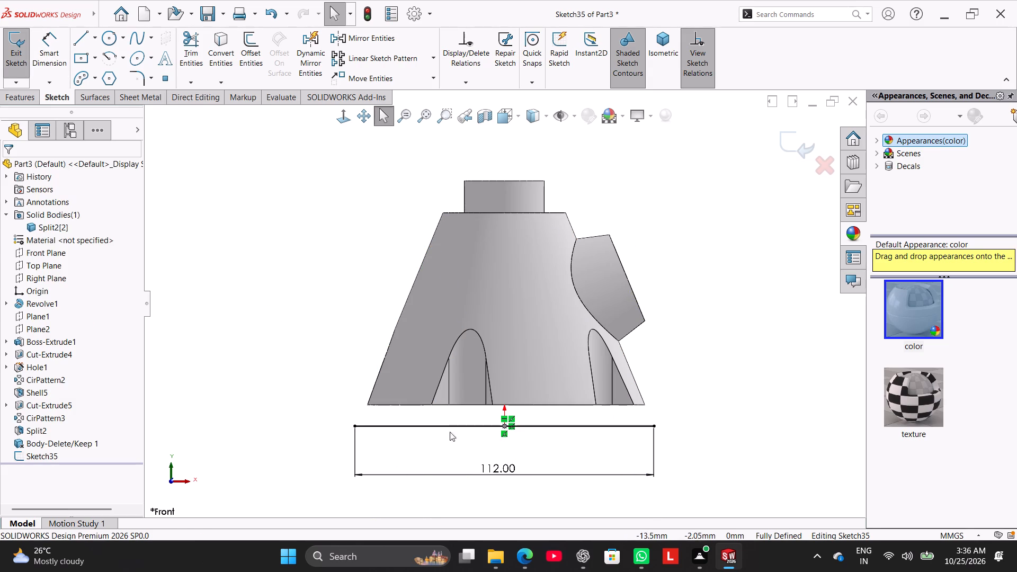
Delete the three relations tying the base line to the origin, keeping its horizontal relation.
right_click(512, 428)
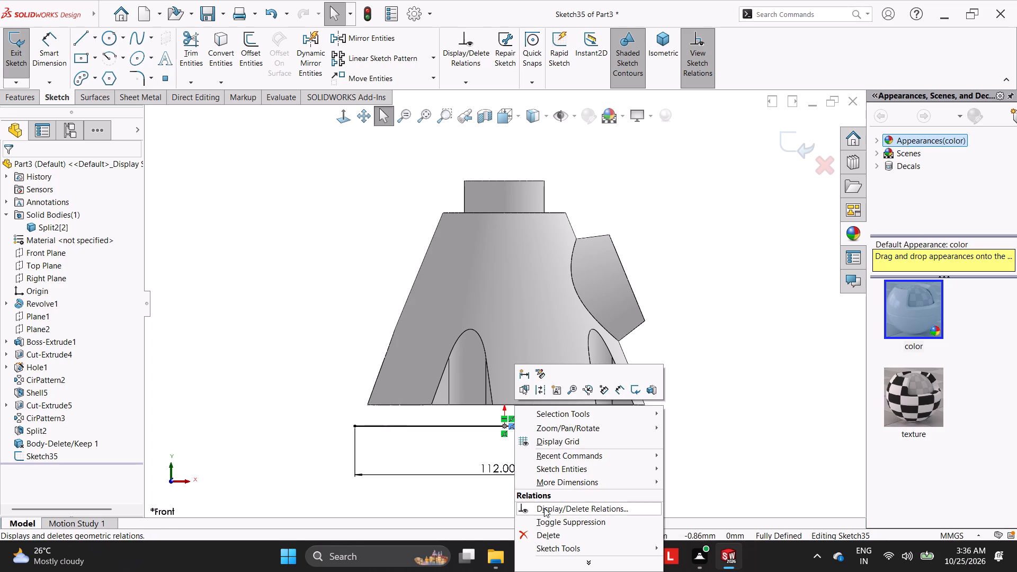
left_click(555, 537)
right_click(512, 418)
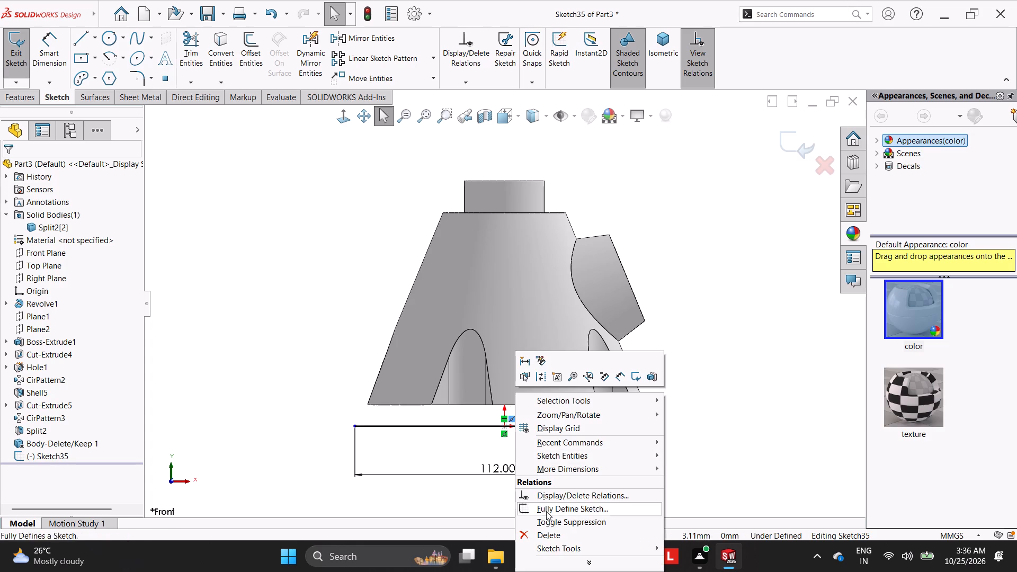
left_click(553, 536)
right_click(504, 436)
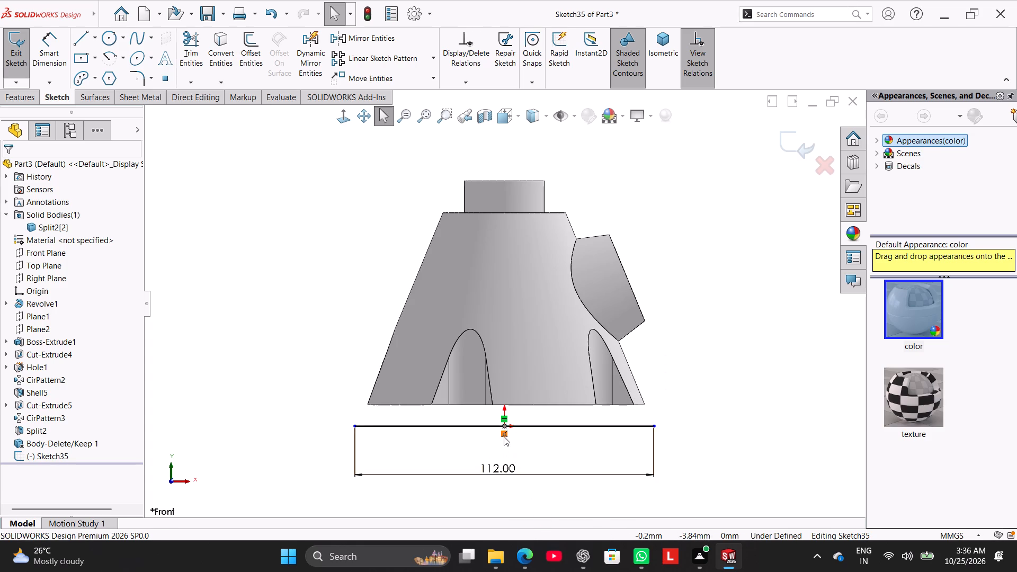
left_click(545, 533)
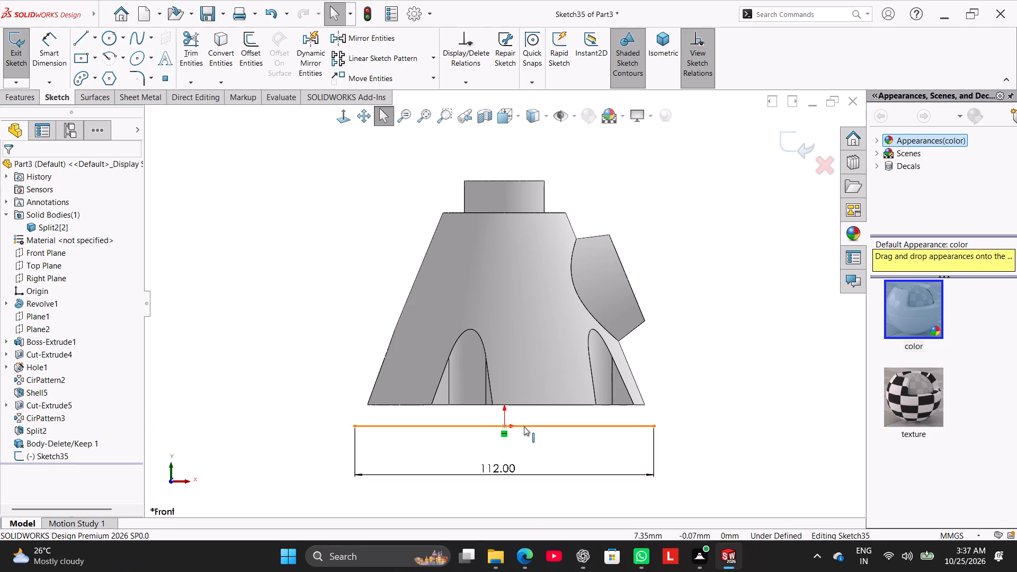
Move the base line about 8 mm below the origin, then recentre it on the origin with a Midpoint relation.
left_click_drag(524, 426, 588, 447)
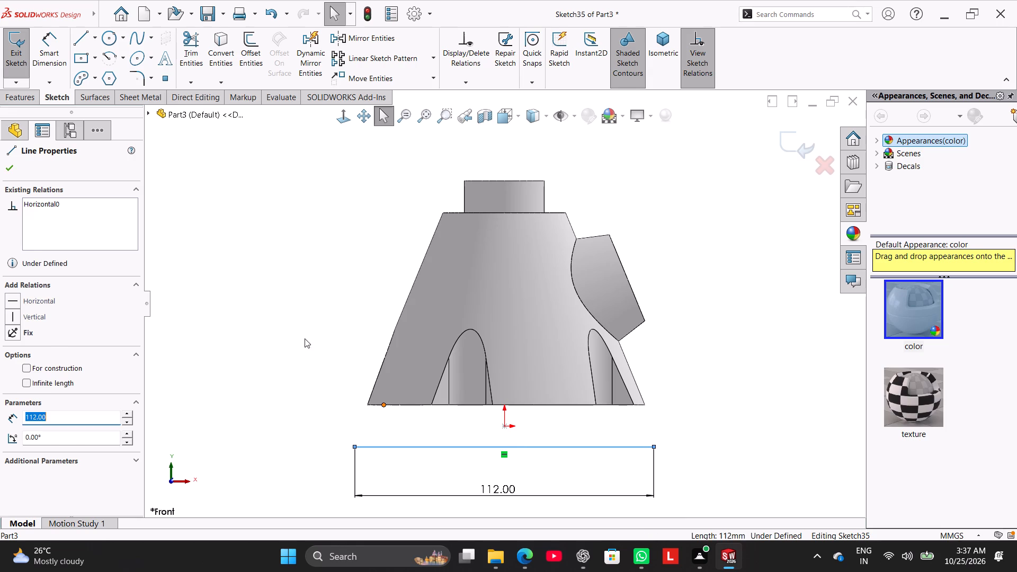
left_click(305, 338)
left_click(483, 449, "ctrl")
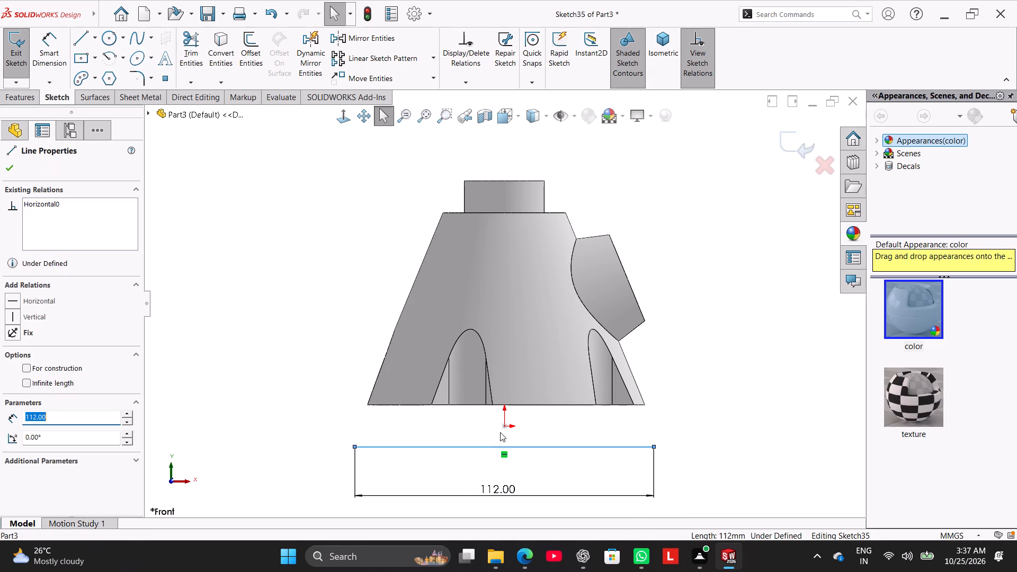
left_click(502, 427, "ctrl")
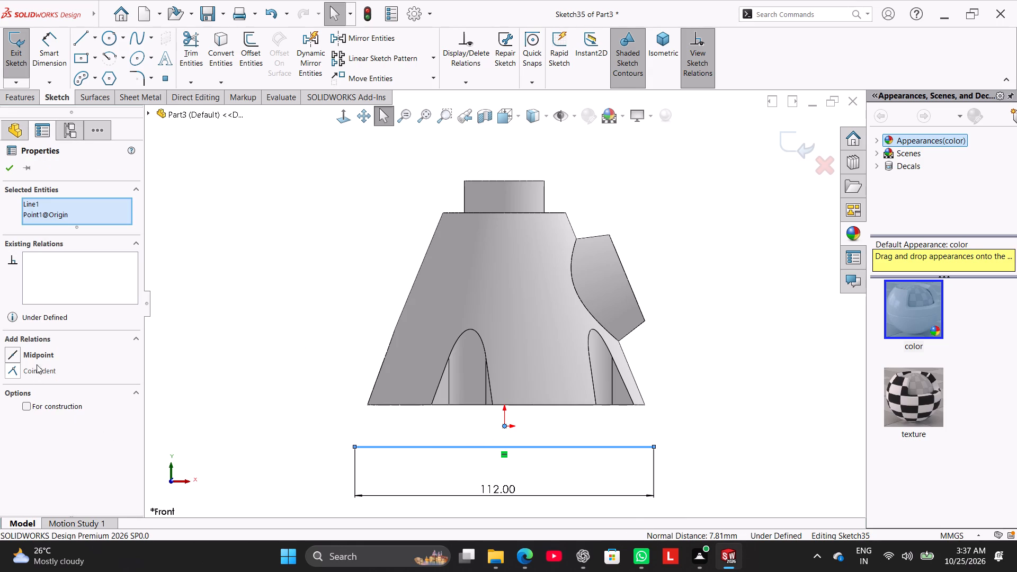
left_click(37, 356)
left_click(209, 320)
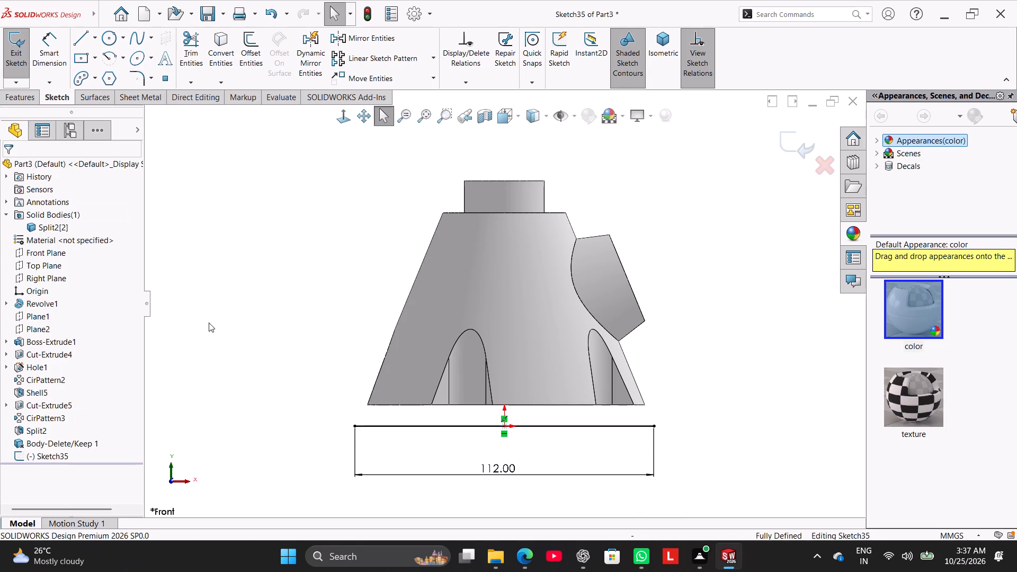
Recheck the distances from both base line endpoints to the housing's lower corners with Smart Dimension, without placing a dimension.
left_click_drag(55, 47, 73, 59)
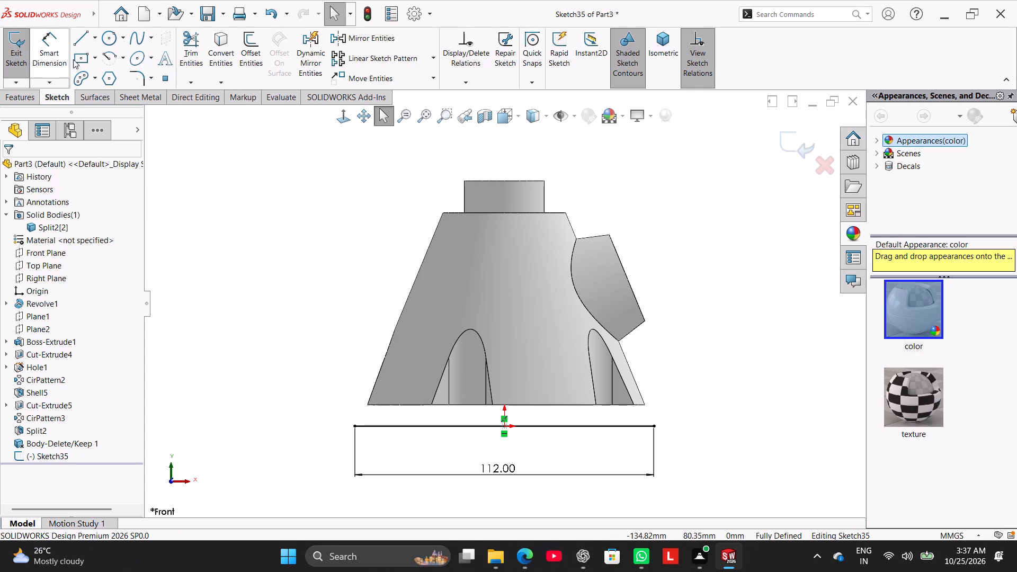
left_click_drag(73, 59, 63, 52)
left_click(367, 404)
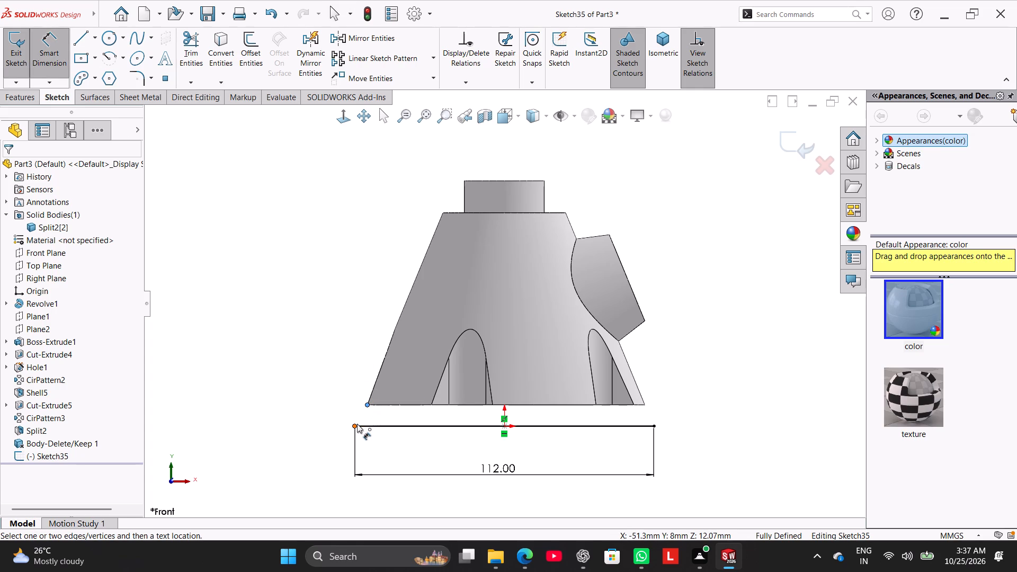
left_click(356, 425)
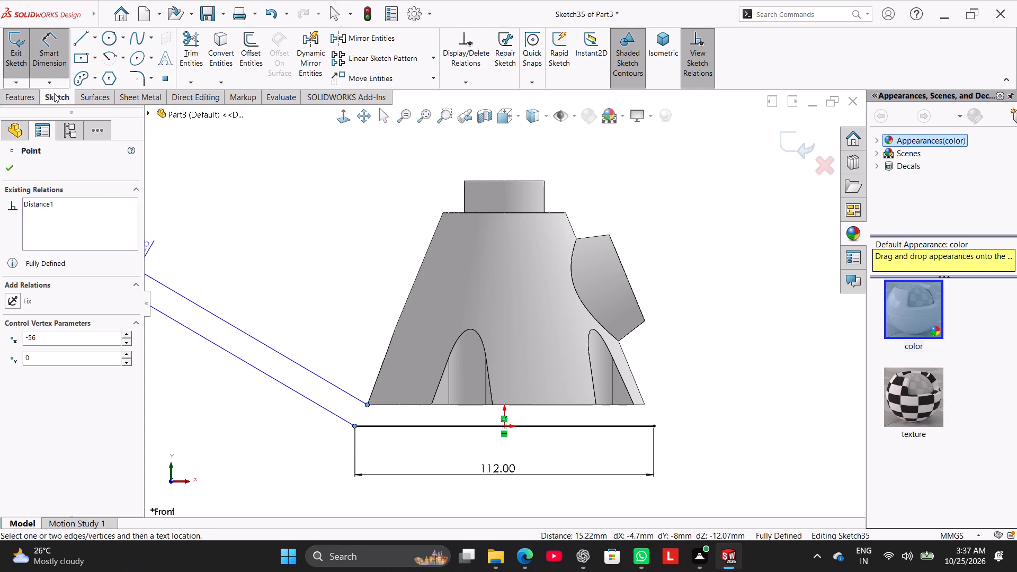
left_click(50, 65)
left_click_drag(56, 60, 61, 65)
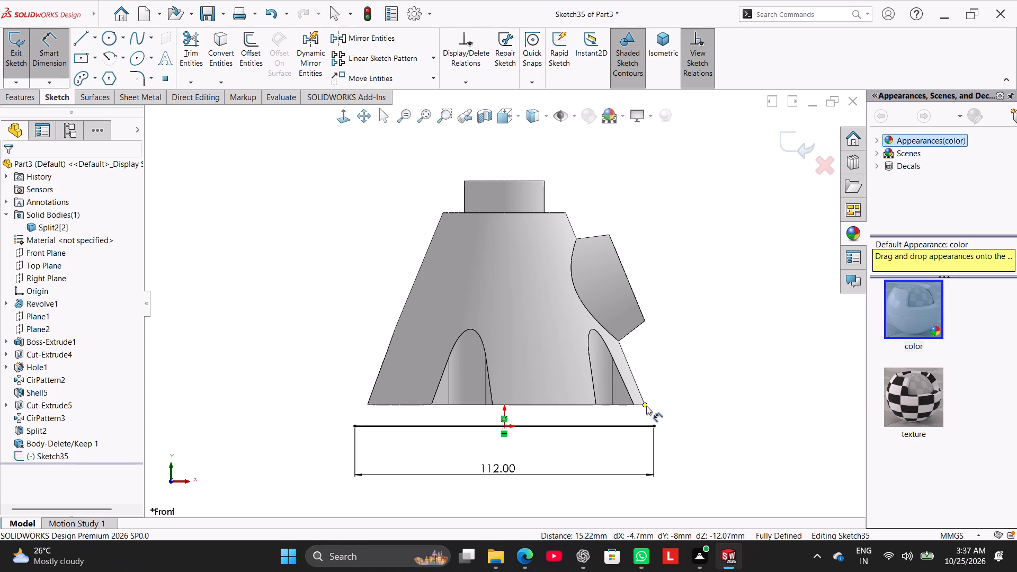
left_click(644, 406)
left_click(654, 425)
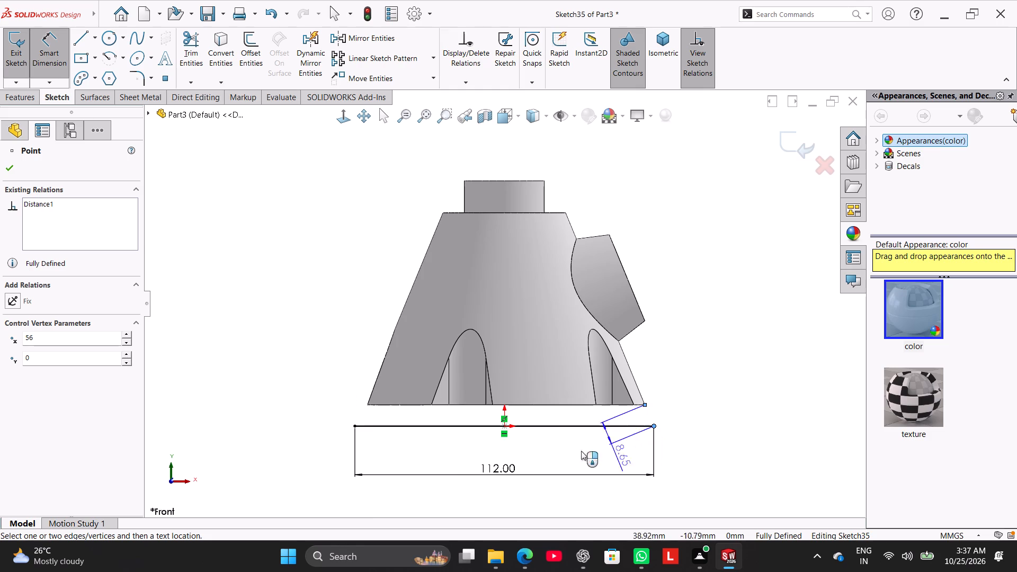
left_click(61, 64)
left_click(219, 212)
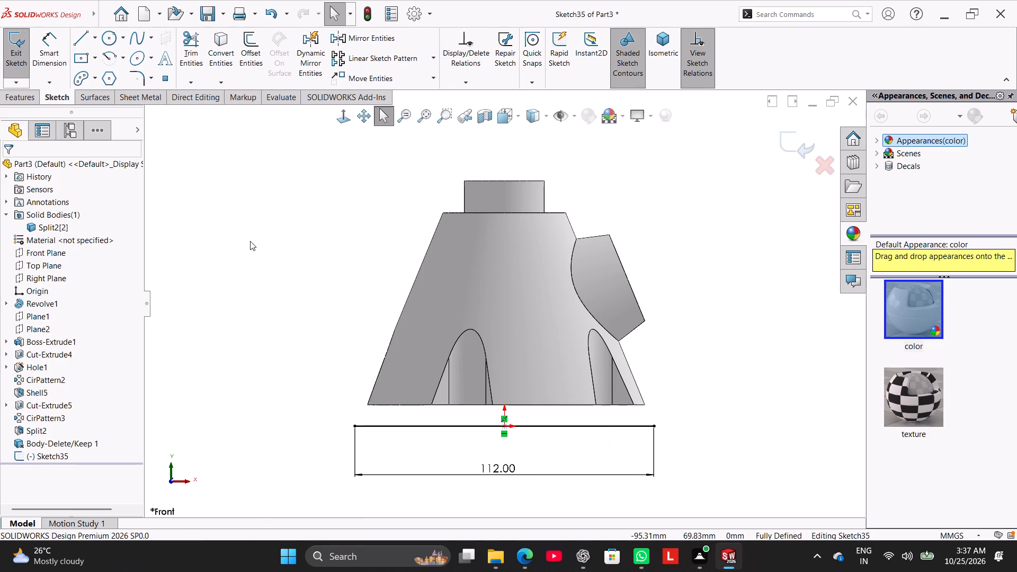
Use Smart Dimension to check the distance from the origin to each end of the base line, without placing a dimension.
left_click_drag(47, 50, 55, 58)
left_click(505, 426)
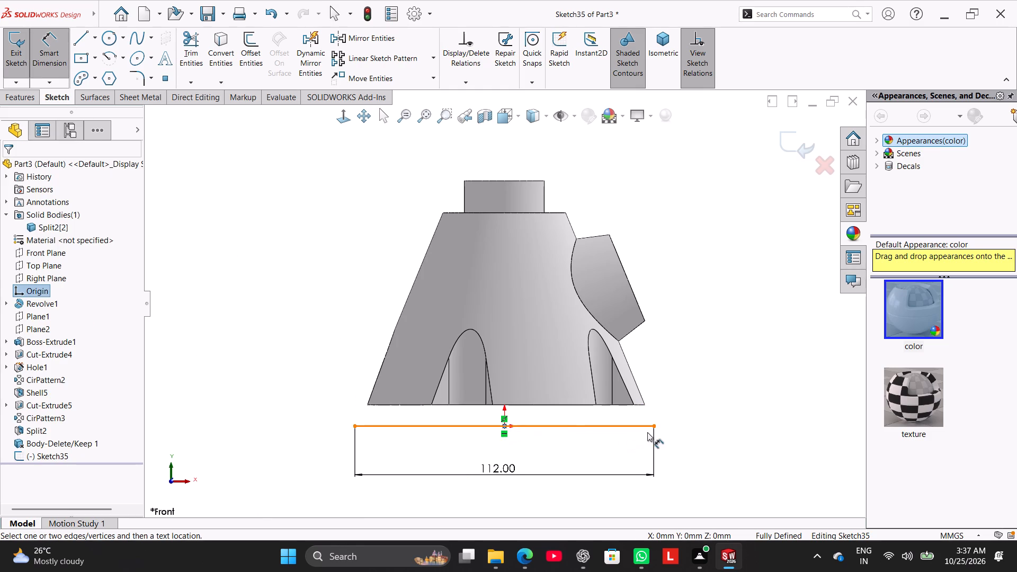
left_click_drag(654, 428, 648, 433)
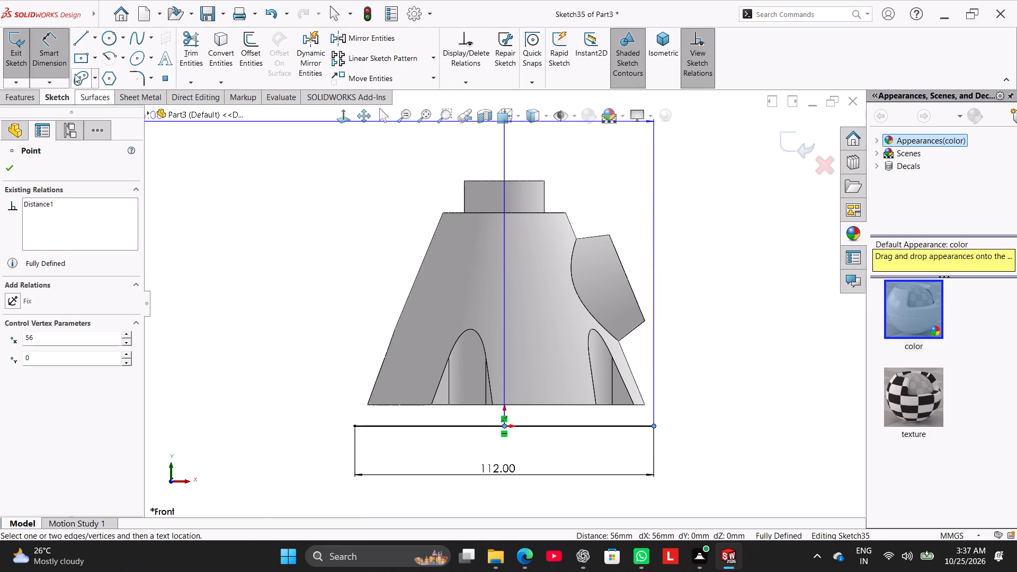
left_click(52, 51)
left_click(174, 212)
left_click(37, 43)
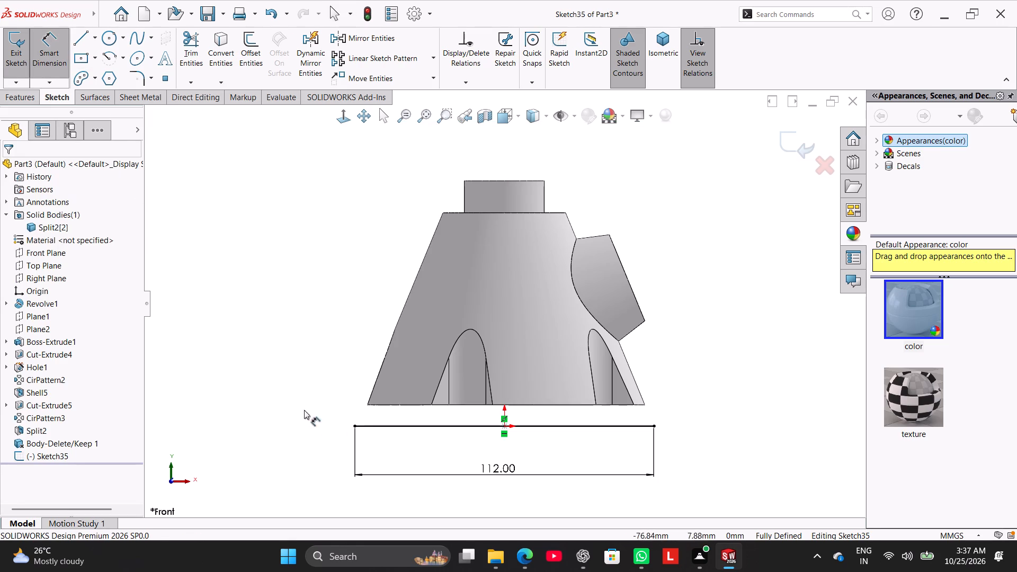
left_click(354, 425)
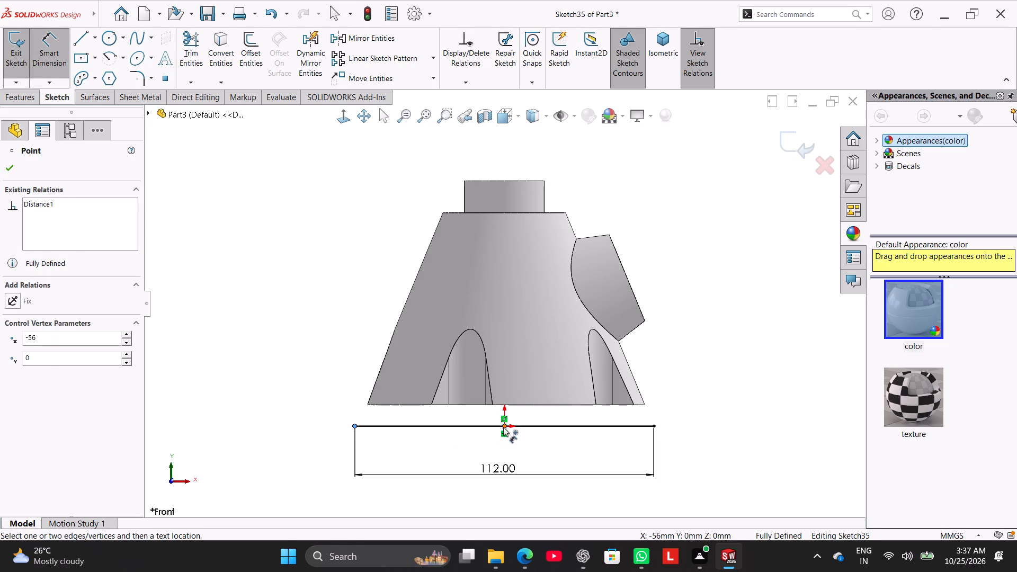
left_click(506, 426)
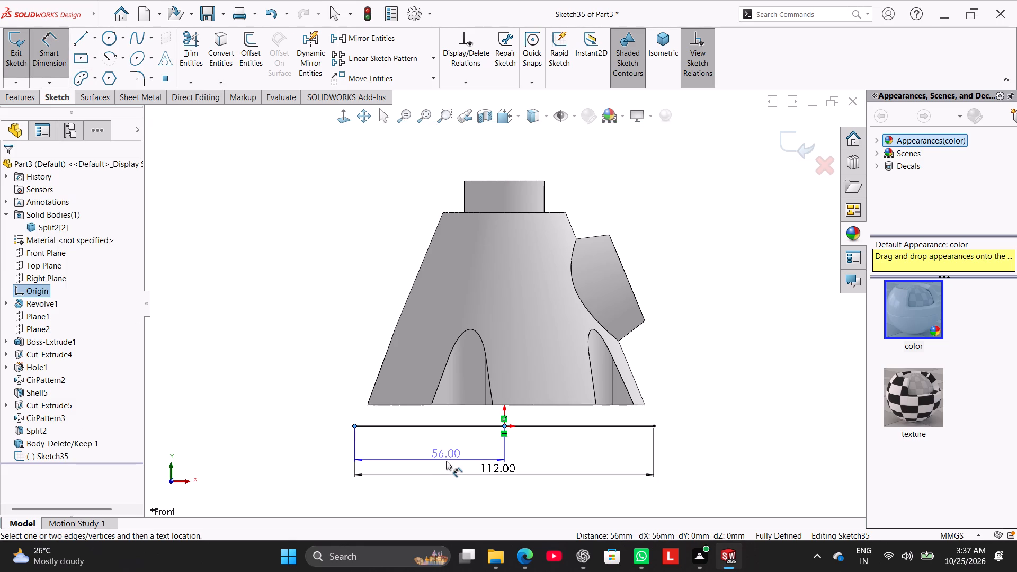
left_click(49, 56)
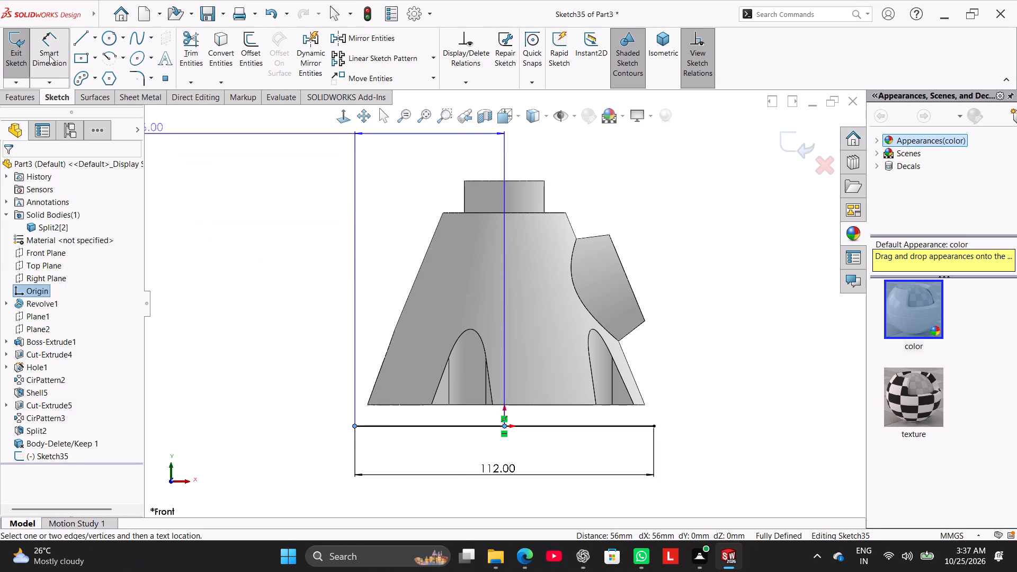
left_click(205, 244)
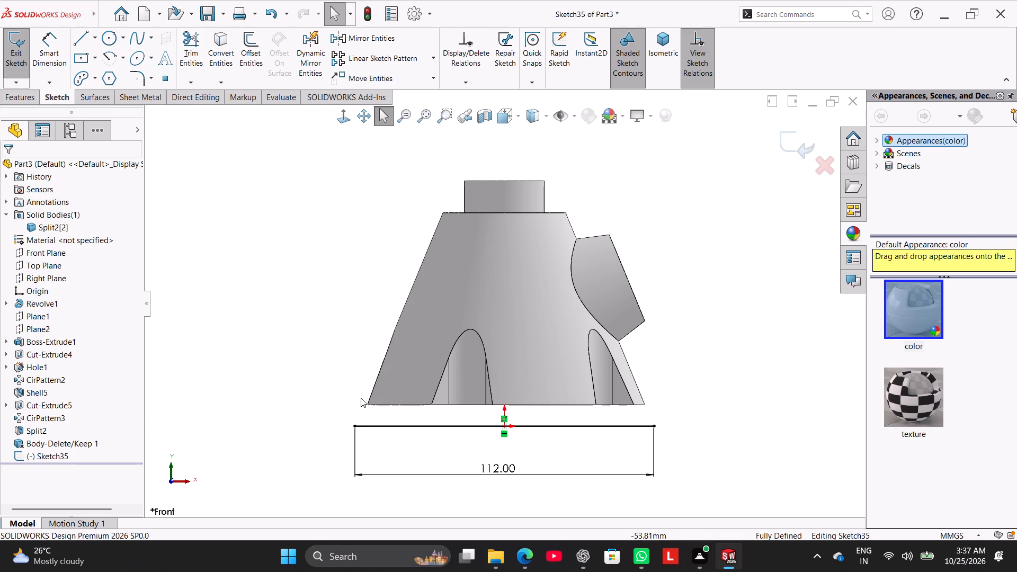
Examine the housing's open lower end and the base line from several angles, and return to the view normal to the sketch.
middle_click_drag(723, 318, 711, 329)
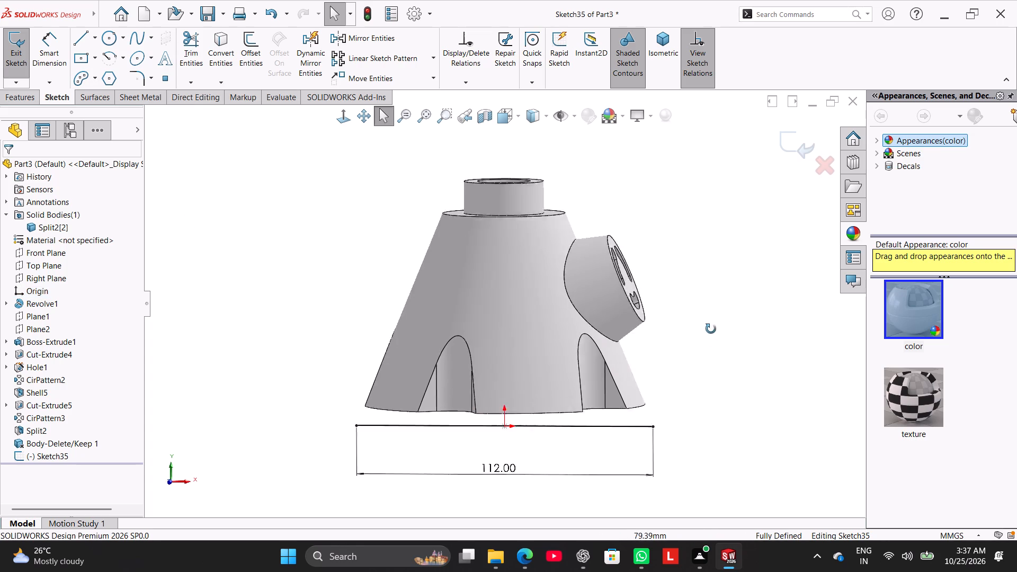
middle_click_drag(711, 329, 744, 333)
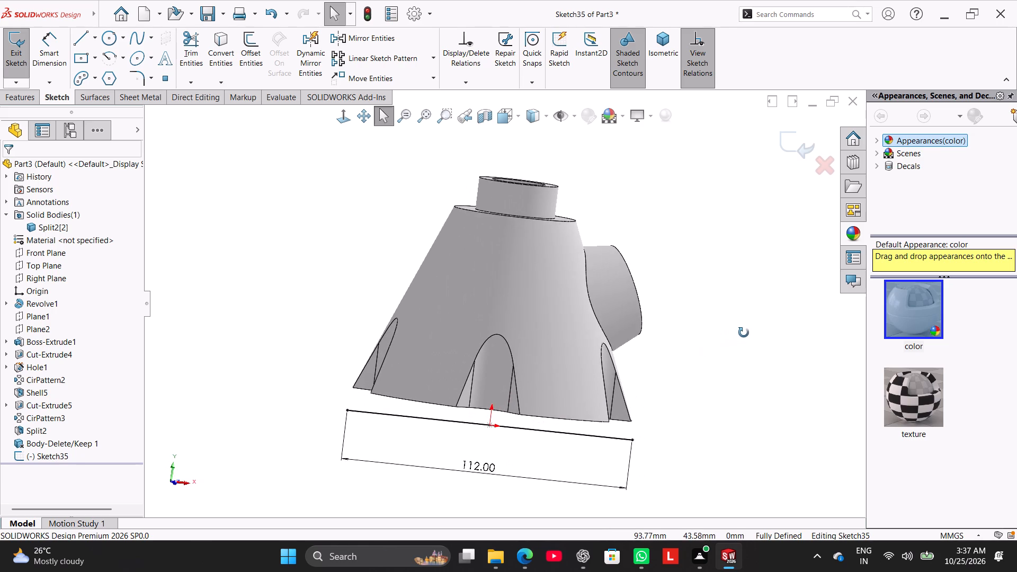
middle_click_drag(744, 333, 649, 280)
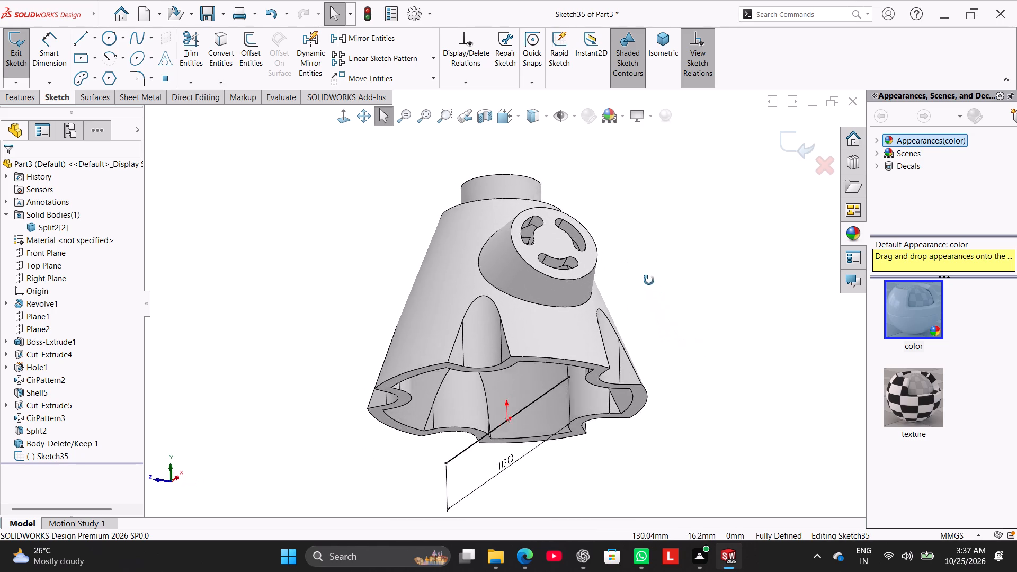
middle_click_drag(649, 280, 678, 302)
left_click(340, 120)
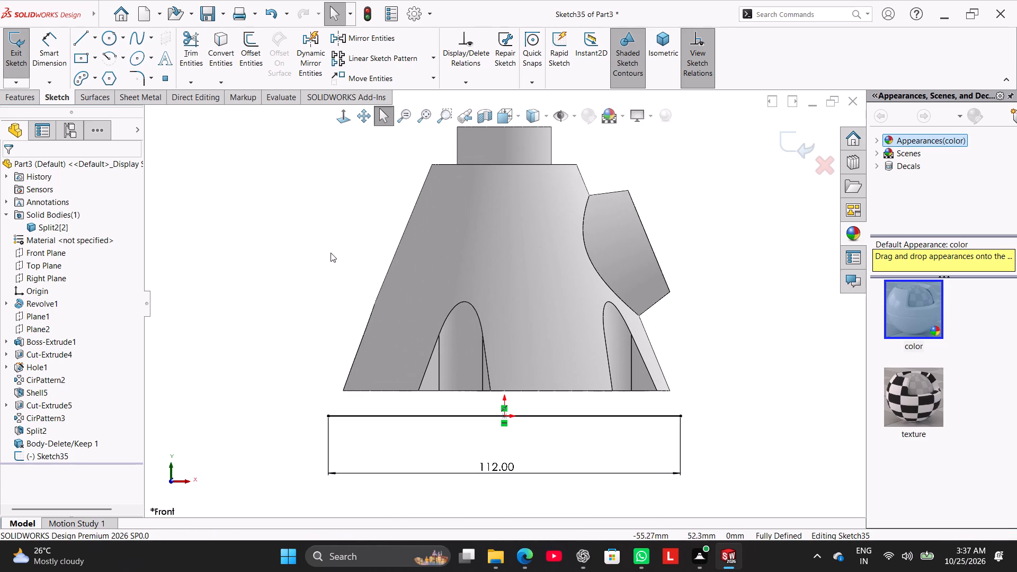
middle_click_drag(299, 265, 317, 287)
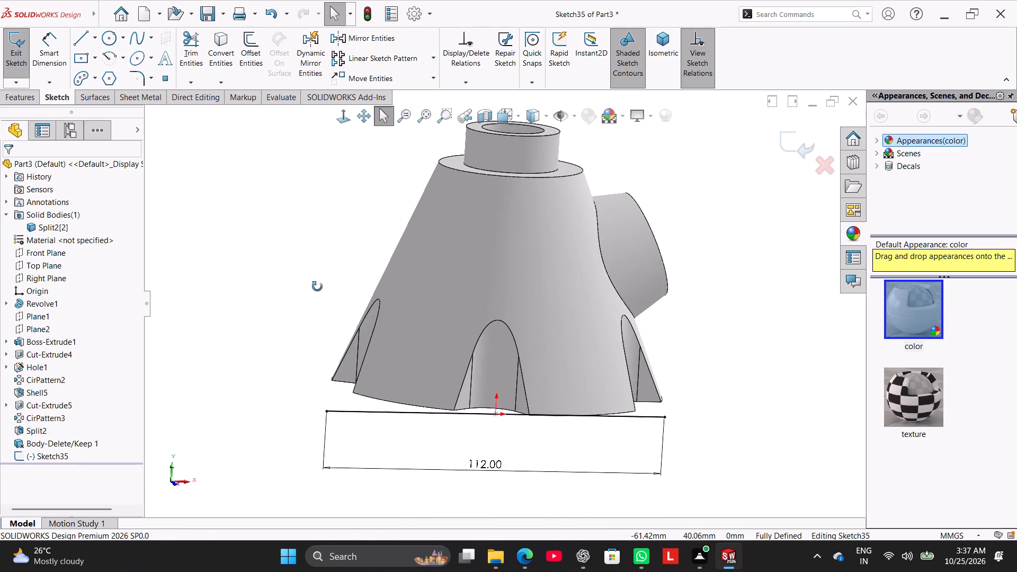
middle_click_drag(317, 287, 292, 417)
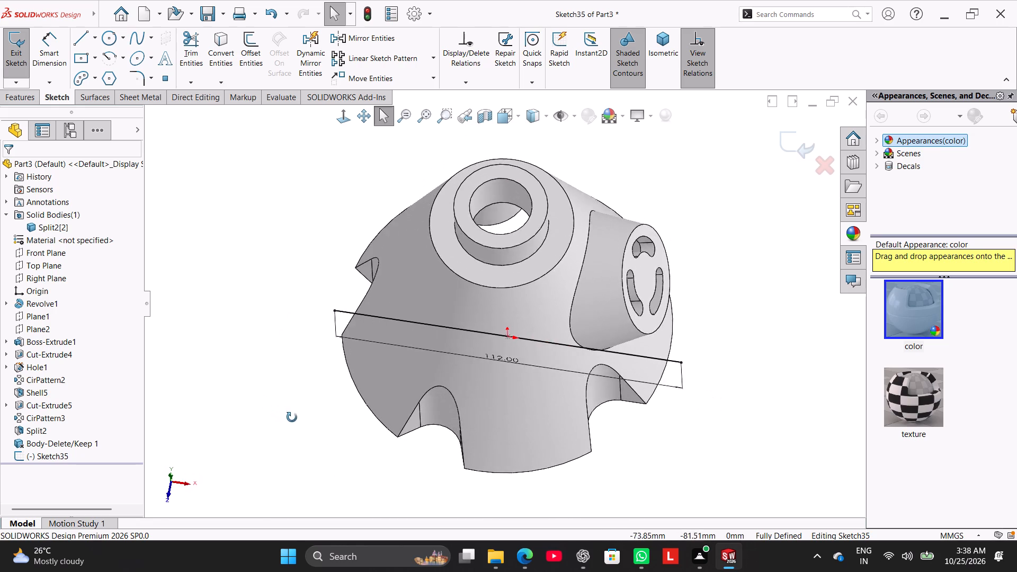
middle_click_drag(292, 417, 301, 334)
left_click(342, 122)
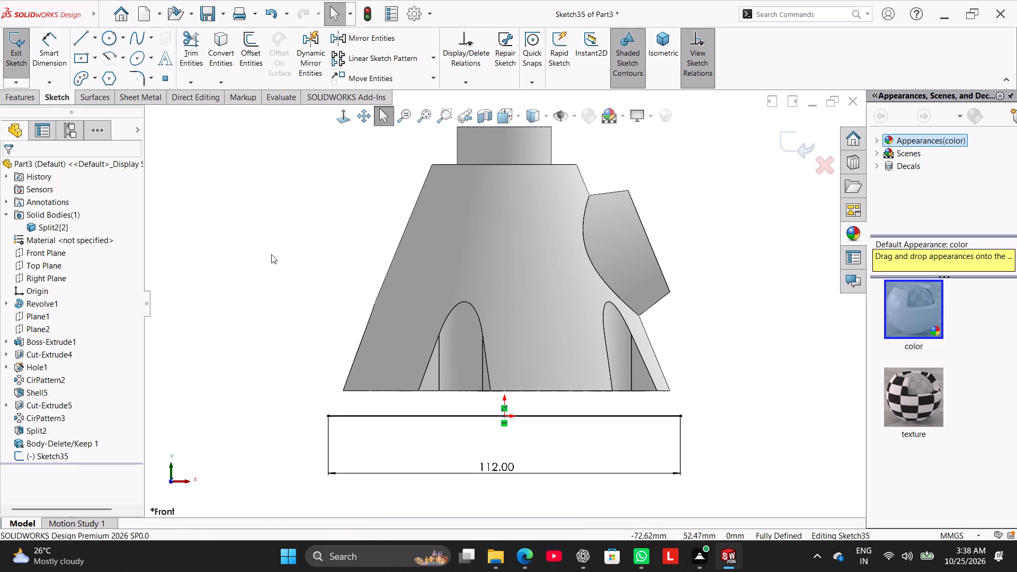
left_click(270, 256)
Leave the base line sketch and review the profile dimensions in Revolve1's sketch, without changing them.
left_click(14, 68)
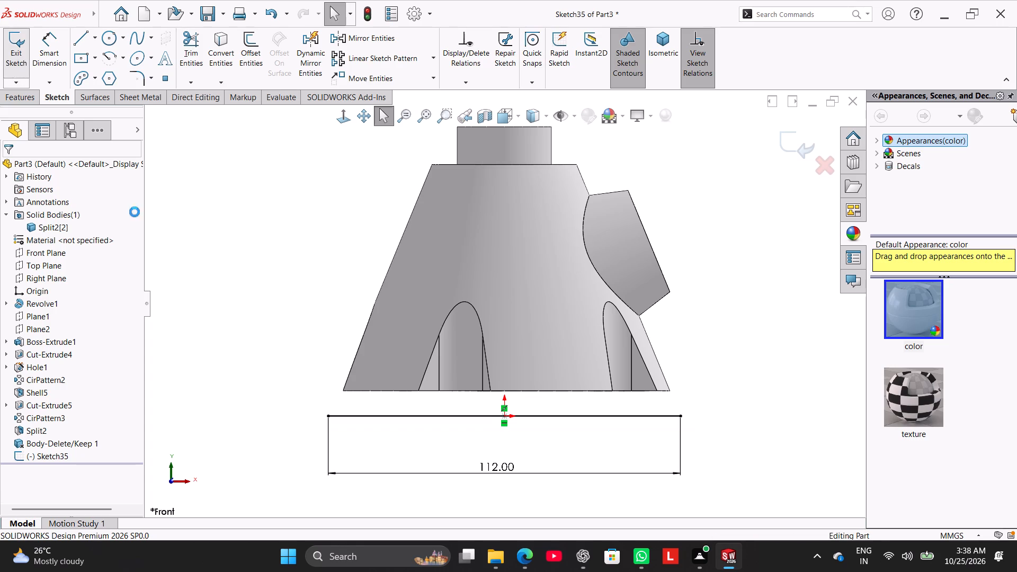
left_click(235, 262)
middle_click_drag(298, 308, 301, 298)
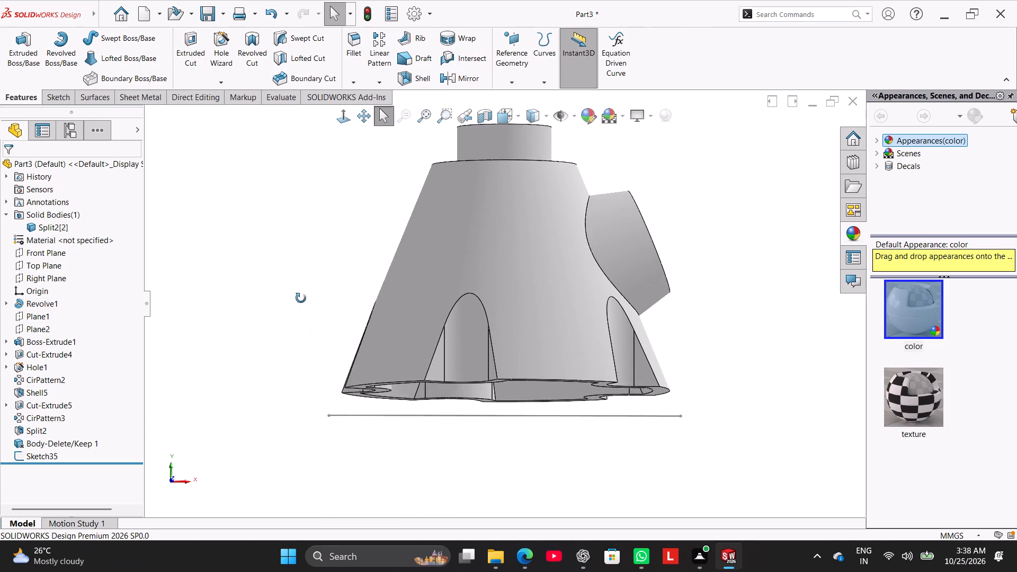
middle_click_drag(301, 298, 301, 297)
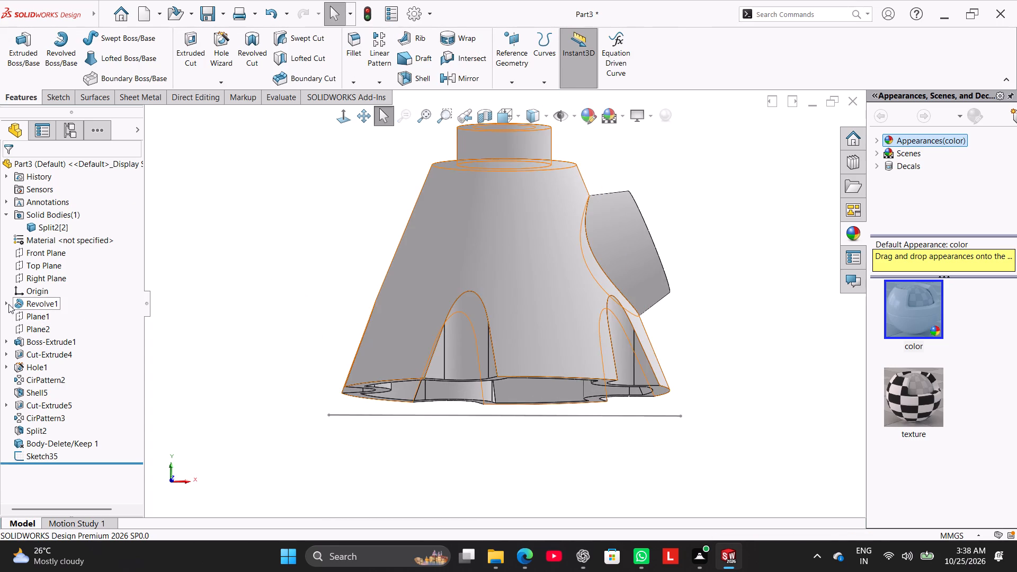
left_click(8, 304)
left_click(44, 319)
left_click(55, 290)
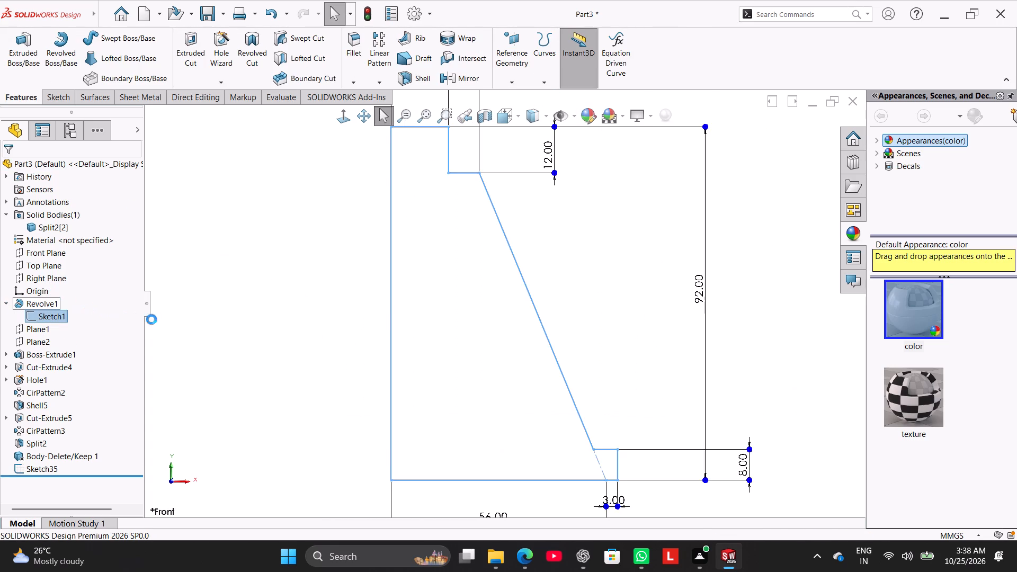
scroll(225, 308, "up", 2)
left_click(227, 305)
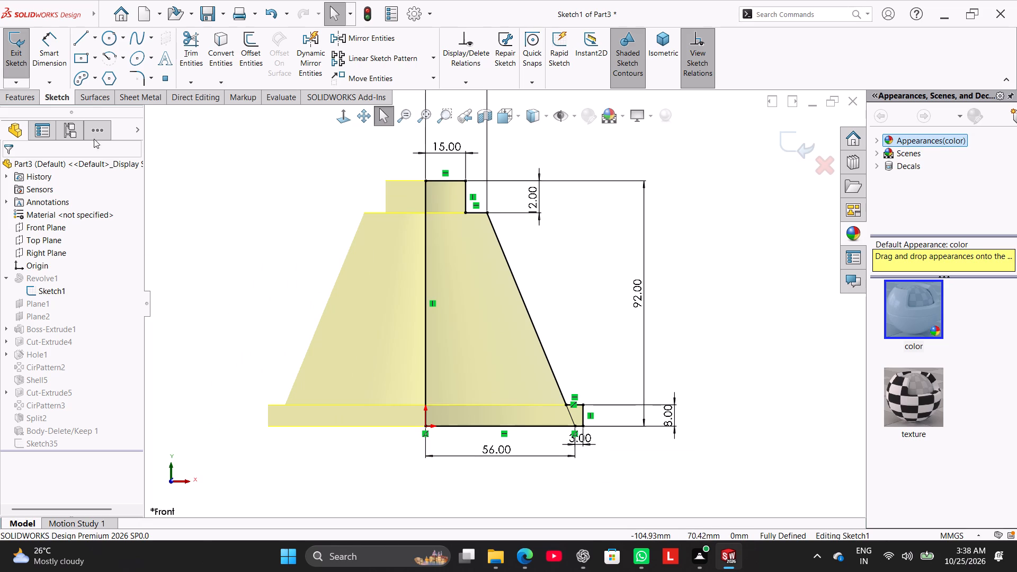
left_click(55, 57)
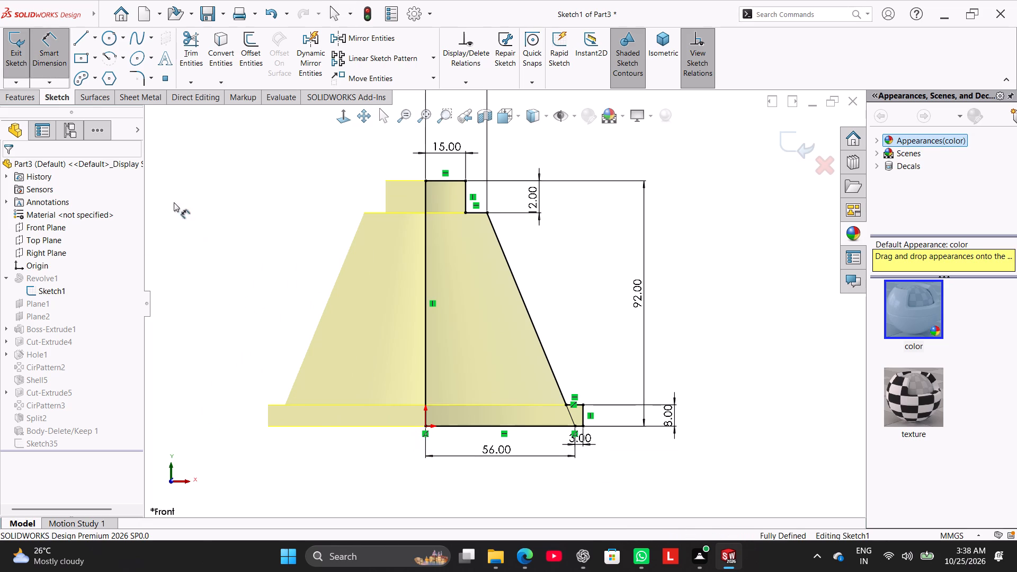
left_click(50, 60)
left_click(21, 44)
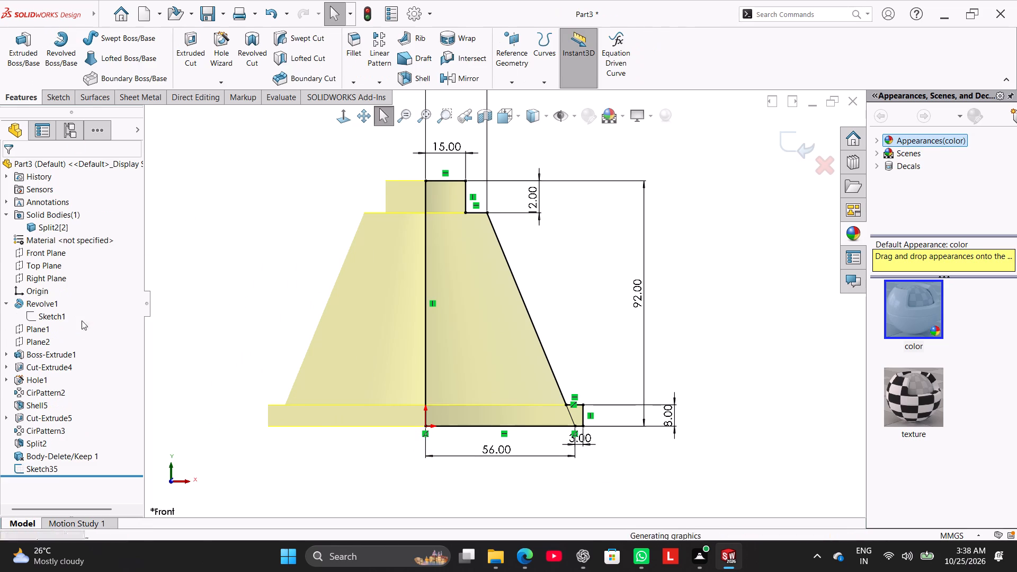
Reopen Sketch35 for editing and delete its 112 mm base line.
right_click(49, 466)
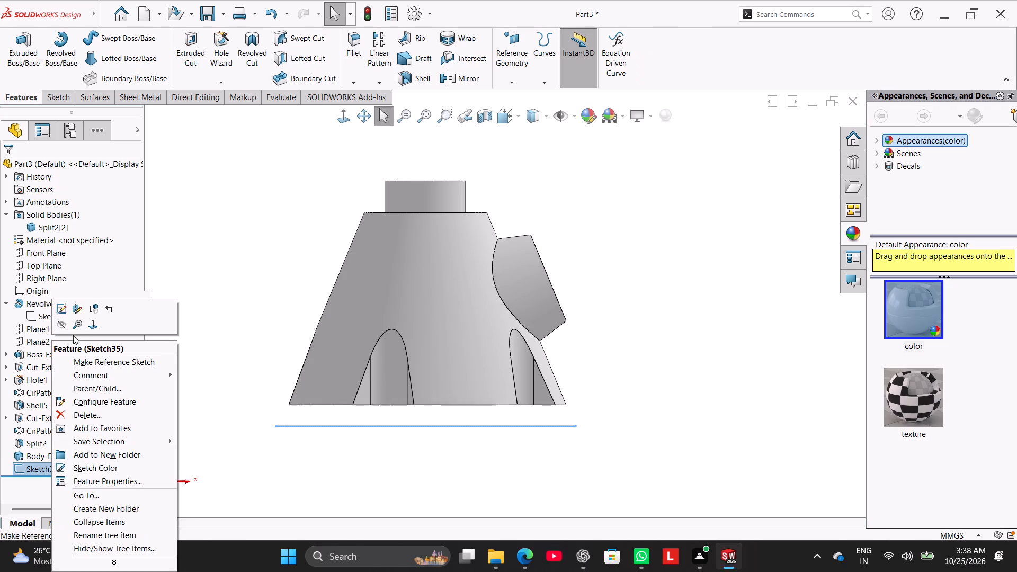
left_click(62, 306)
scroll(263, 395, "up", 2)
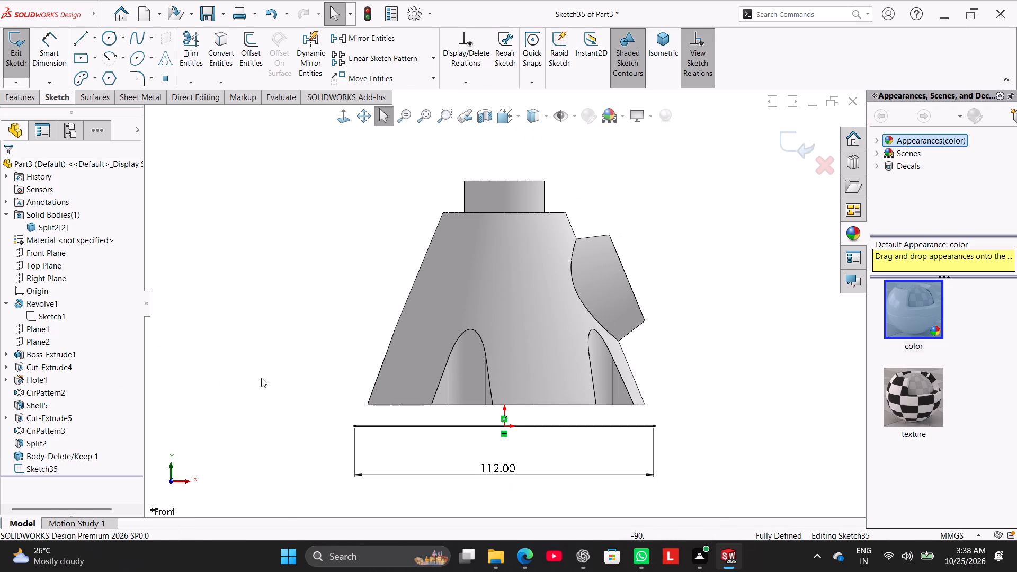
left_click(238, 358)
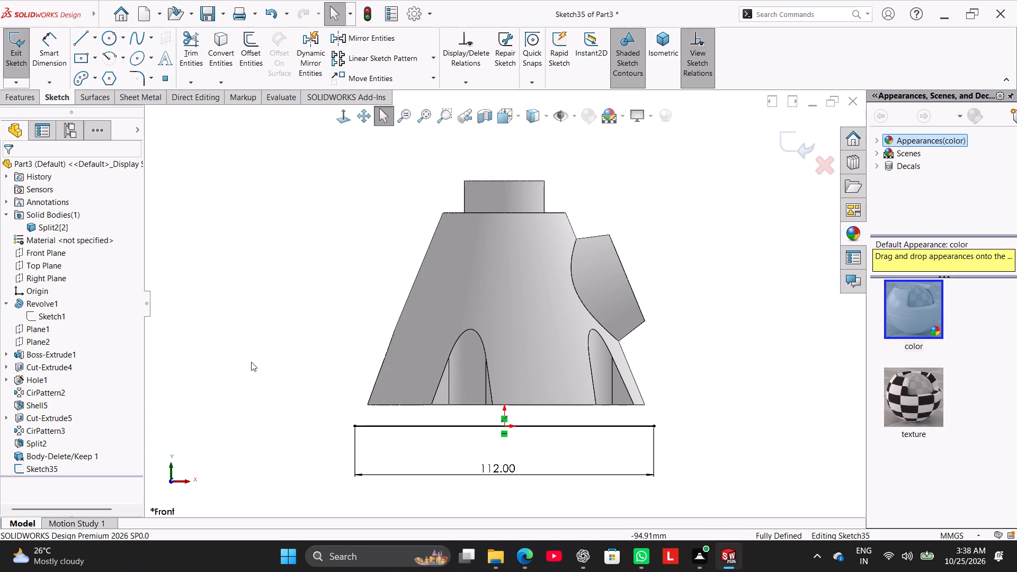
right_click(423, 426)
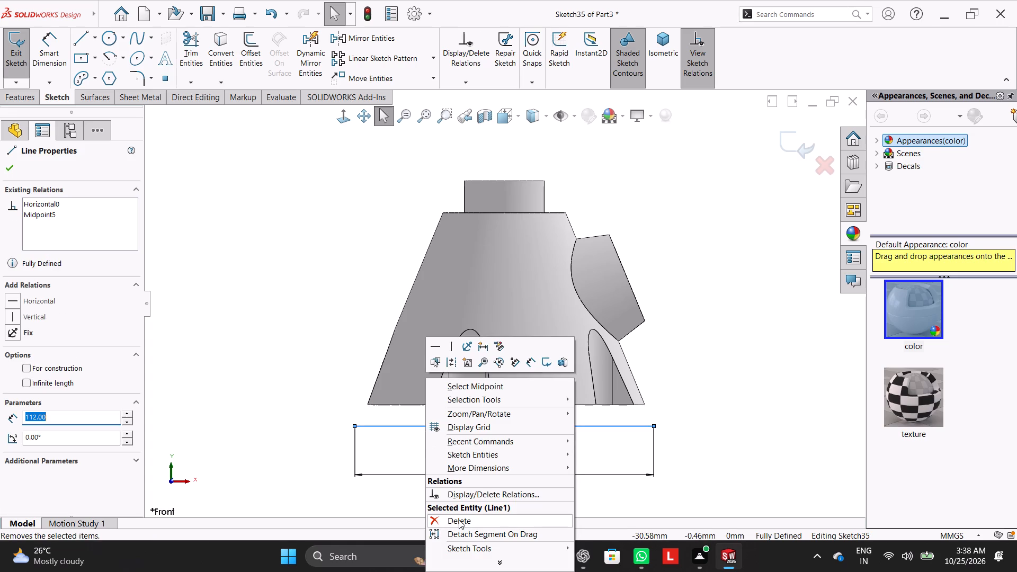
left_click(460, 522)
left_click(447, 278)
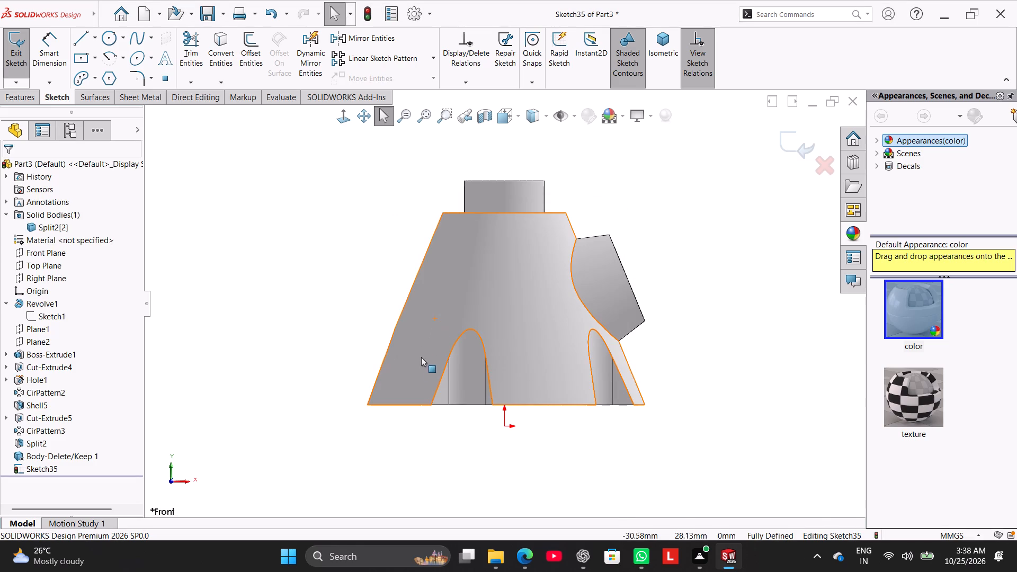
Sketch a horizontal line about 56 mm long from the origin, continuing with a slanted line upward outside the housing.
left_click(79, 39)
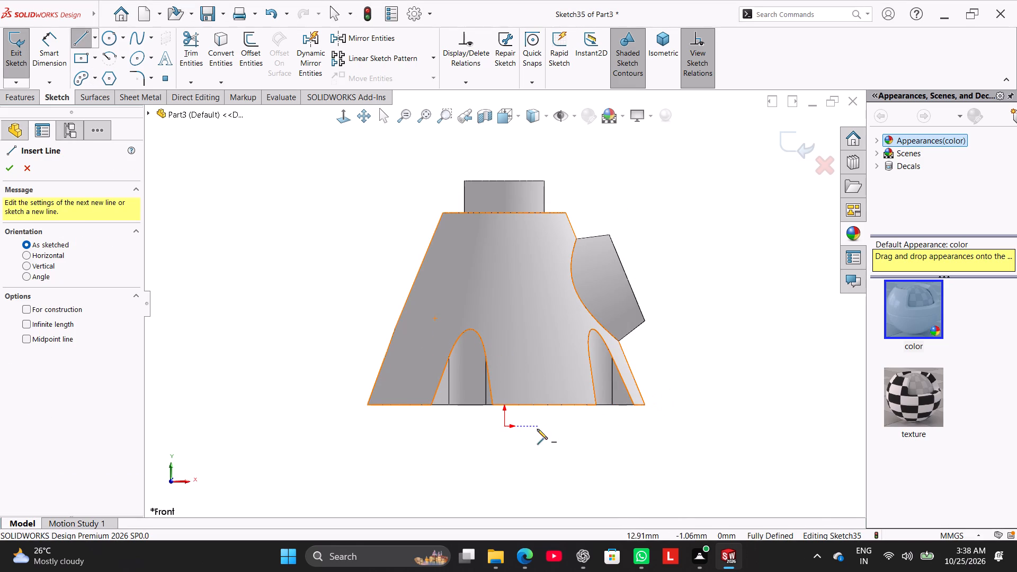
left_click(503, 424)
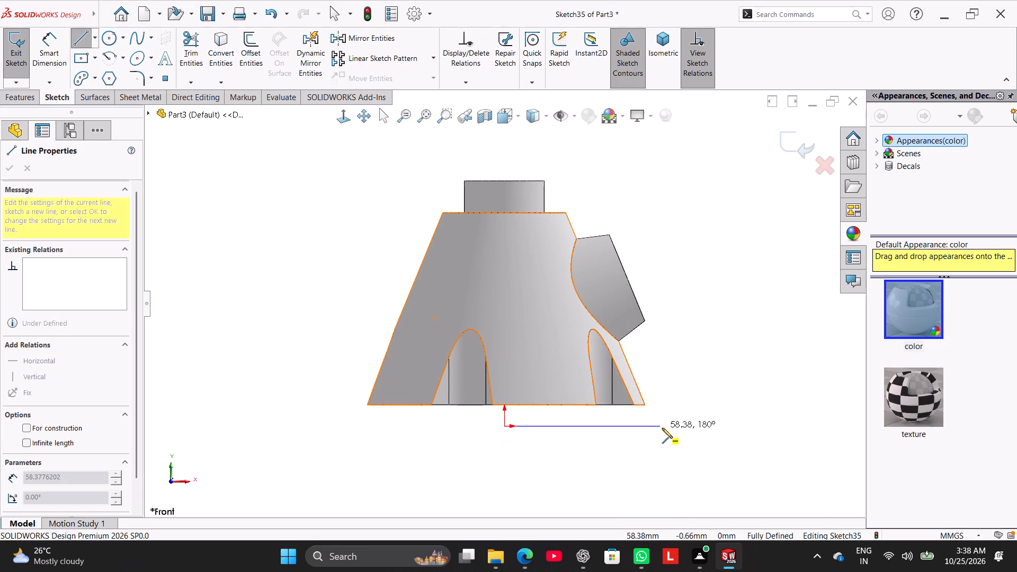
left_click(655, 423)
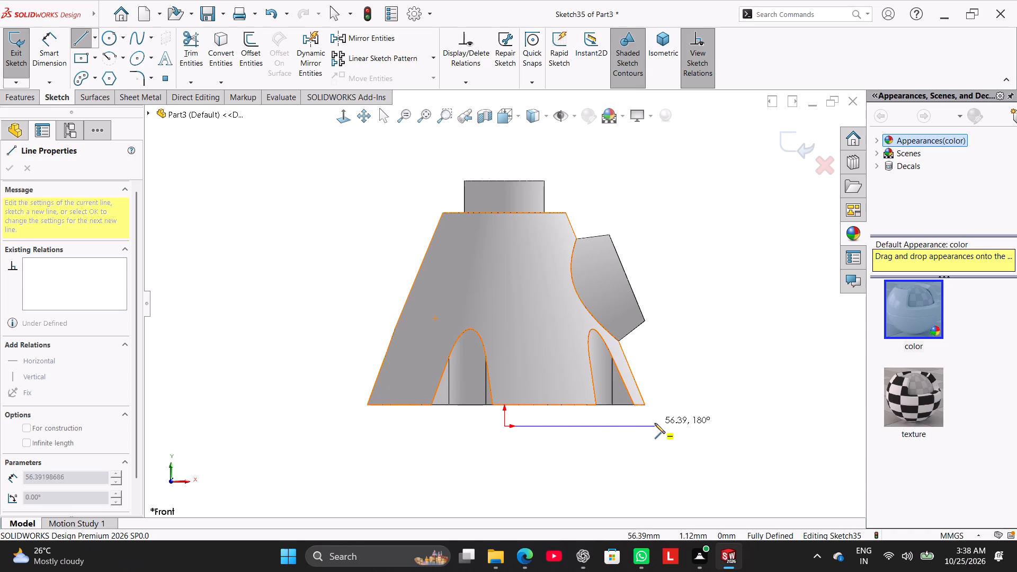
left_click(669, 353)
right_click(680, 347)
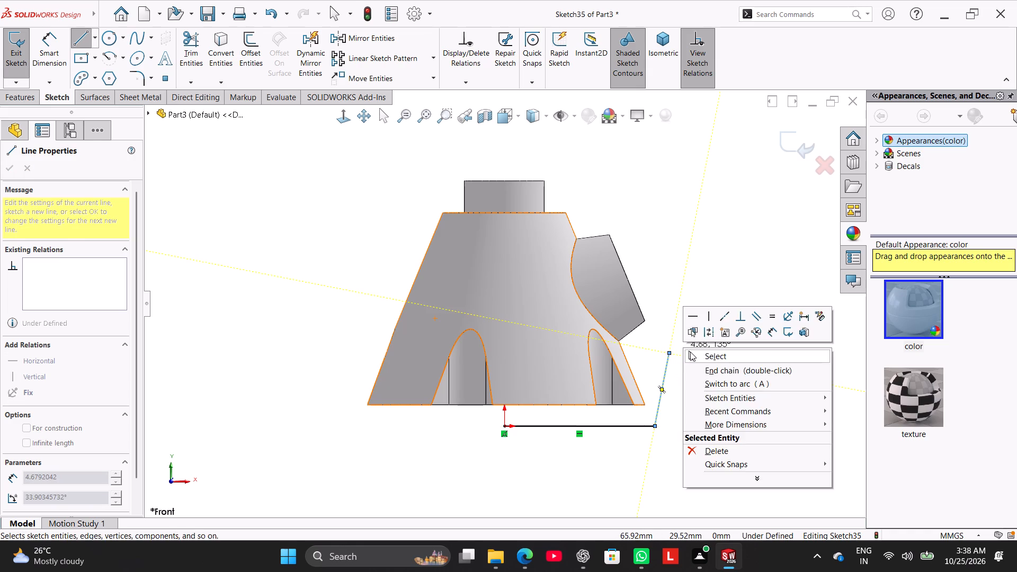
left_click(690, 352)
Make the slanted line's free upper endpoint coincident with the housing's sloping silhouette edge.
scroll(674, 348, "down", 3)
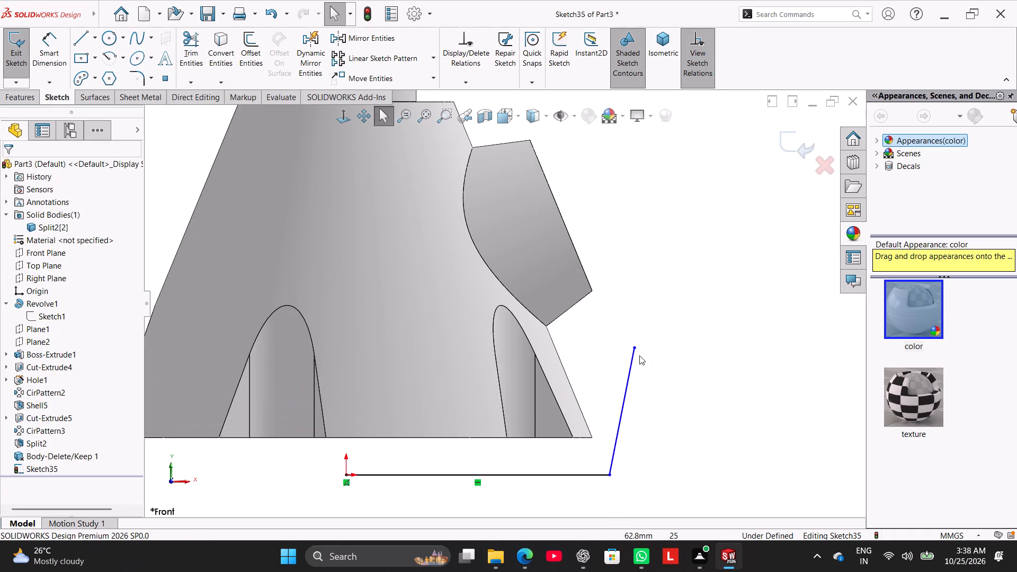
left_click(636, 350, "ctrl")
left_click(577, 401, "ctrl")
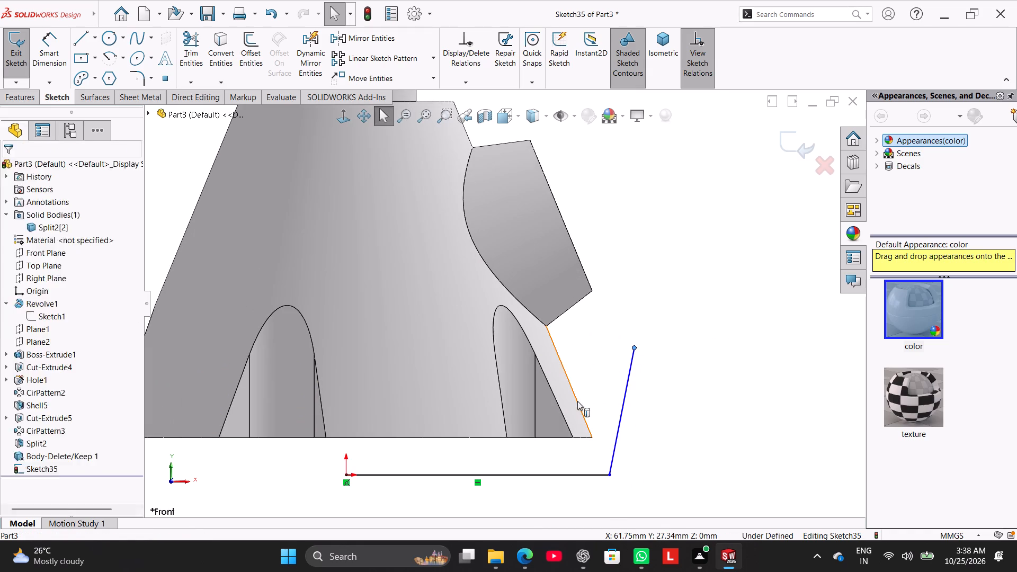
left_click(38, 373)
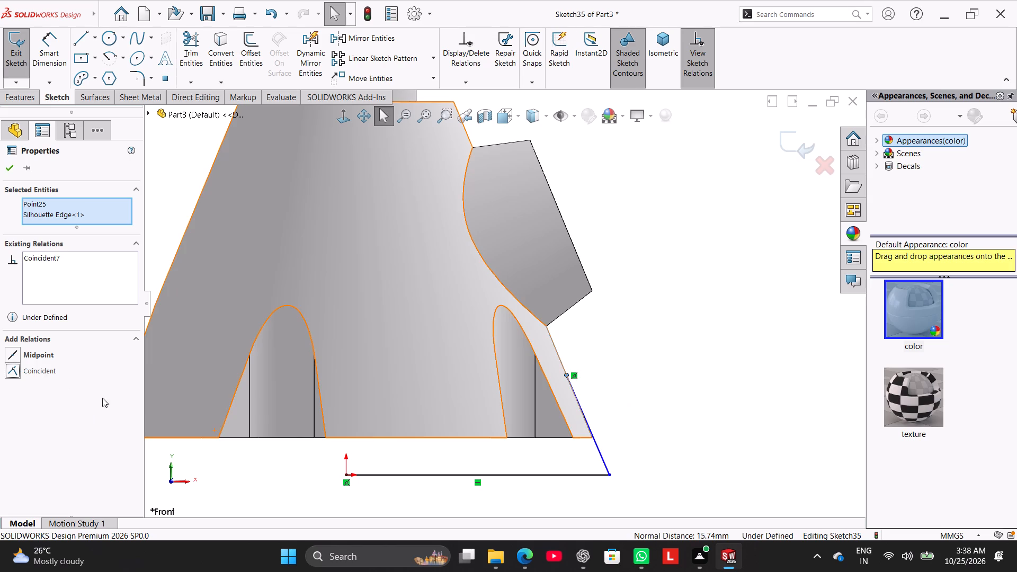
left_click(652, 381)
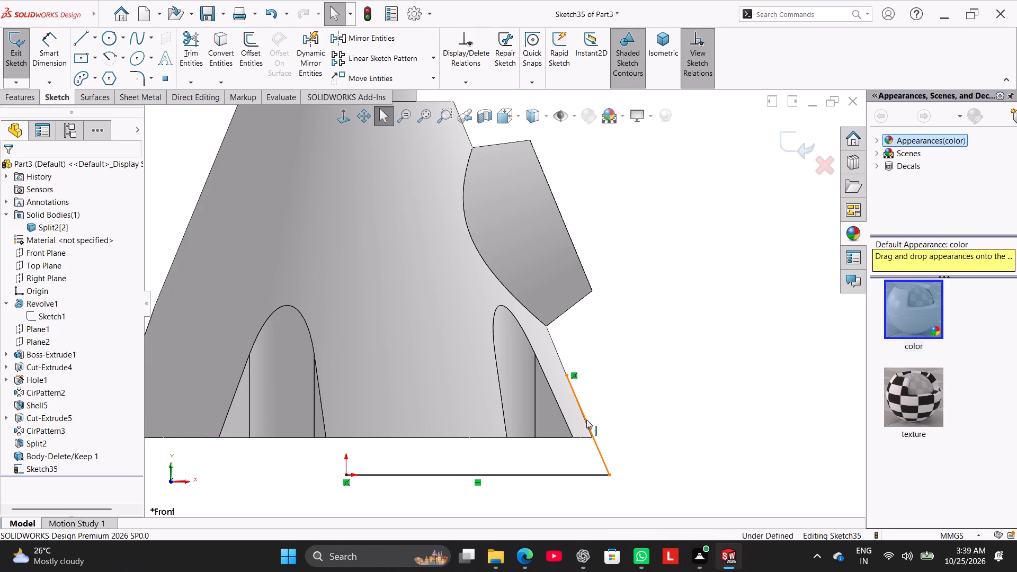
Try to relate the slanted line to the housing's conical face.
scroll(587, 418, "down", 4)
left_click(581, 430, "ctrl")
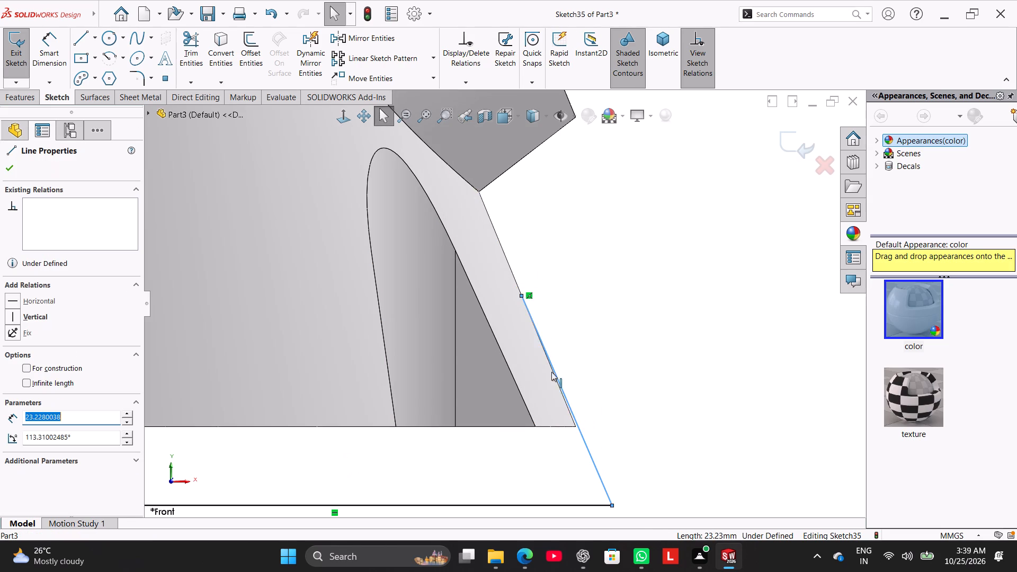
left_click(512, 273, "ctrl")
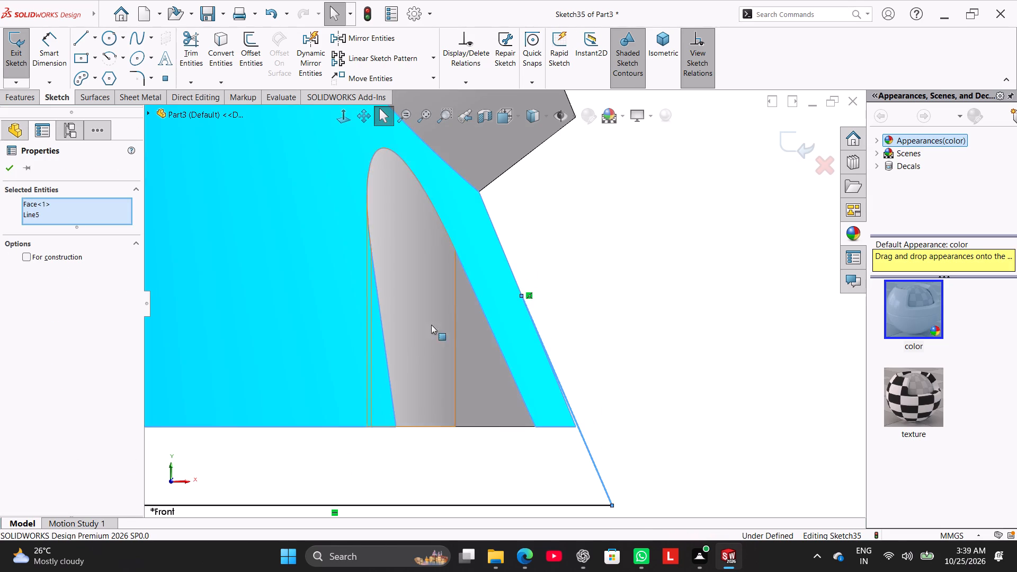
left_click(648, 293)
Move the slanted line's upper endpoint down along the housing's slope and make it coincident with the housing's lower corner.
scroll(568, 429, "down", 4)
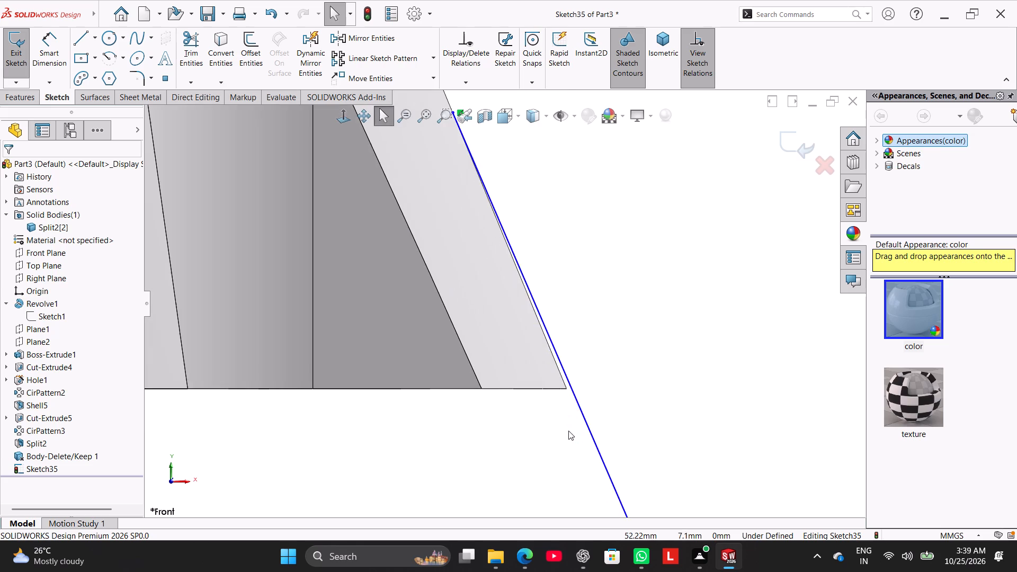
scroll(529, 267, "up", 3)
left_click_drag(476, 192, 512, 274)
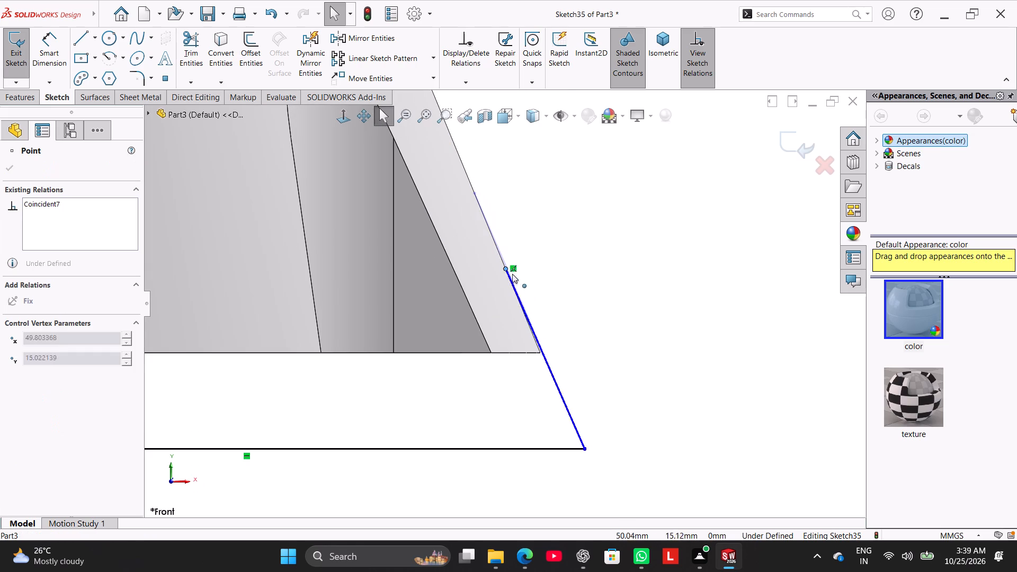
left_click_drag(512, 274, 553, 371)
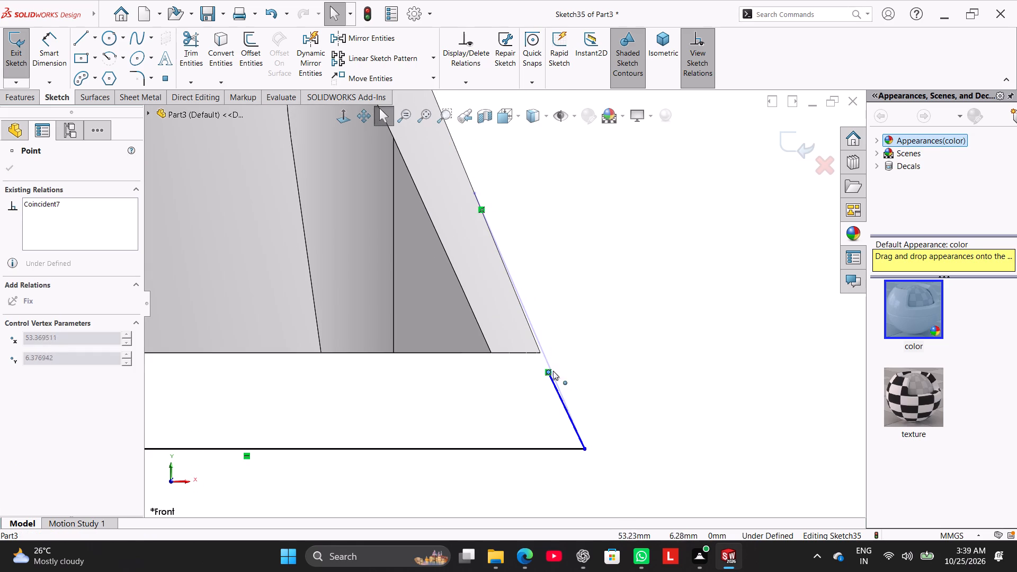
left_click_drag(553, 371, 605, 348)
left_click(564, 339)
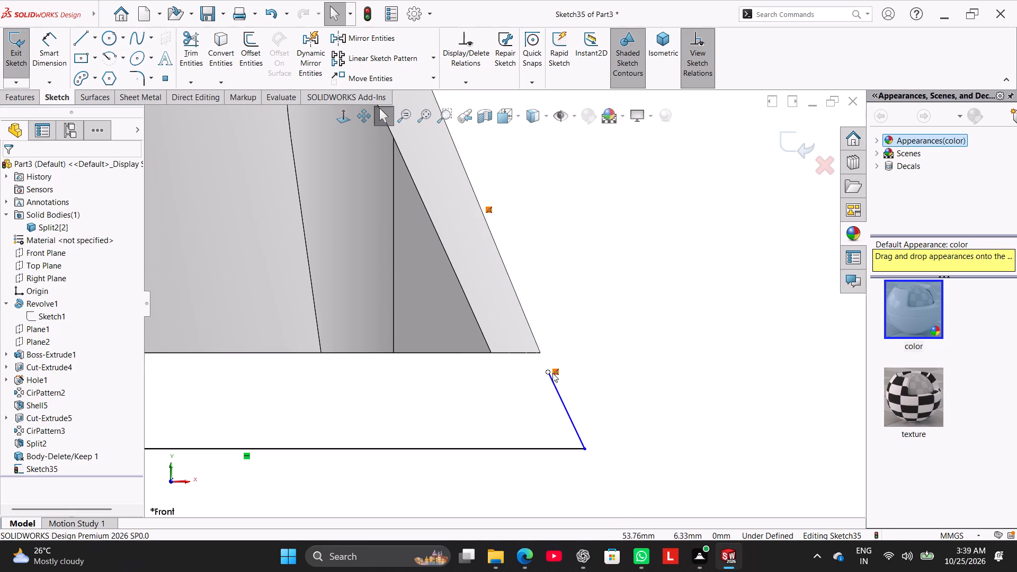
left_click(549, 372, "ctrl")
left_click(540, 354, "ctrl")
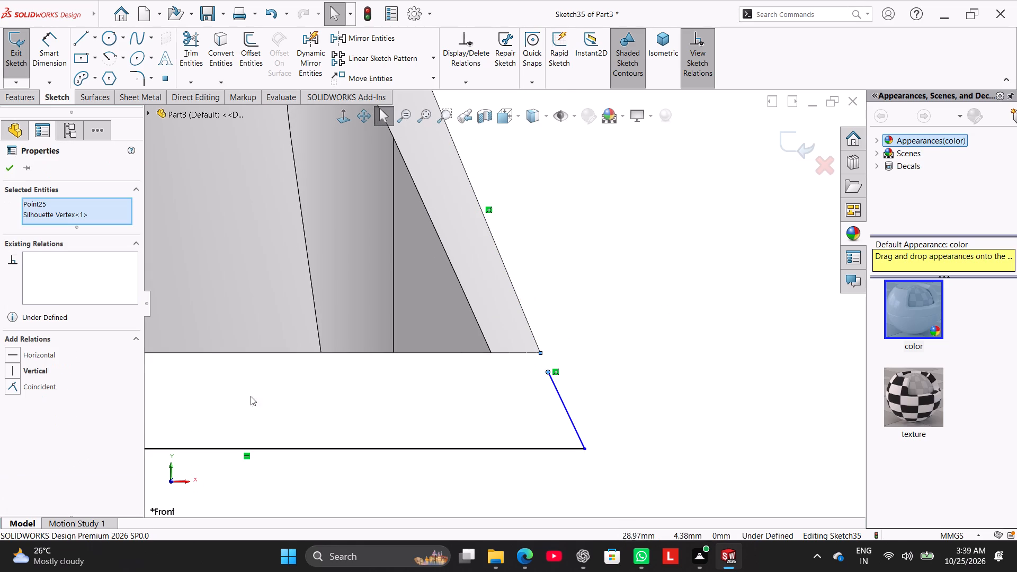
left_click(35, 390)
left_click(678, 347)
Dimension the horizontal base line from the origin and set its length to 56 mm.
scroll(600, 395, "up", 3)
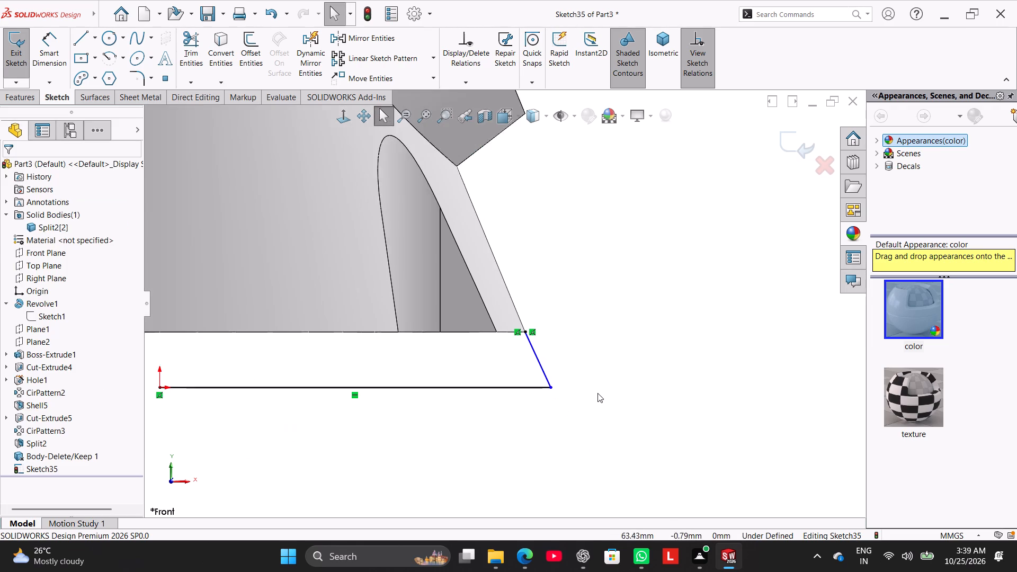
scroll(560, 396, "up", 2)
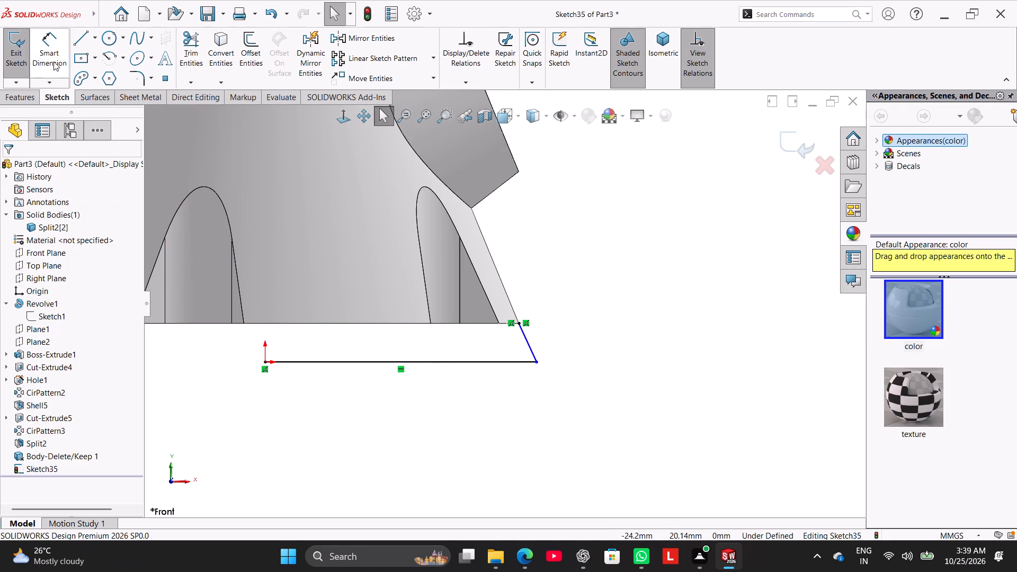
left_click(53, 61)
left_click(449, 362)
left_click(401, 408)
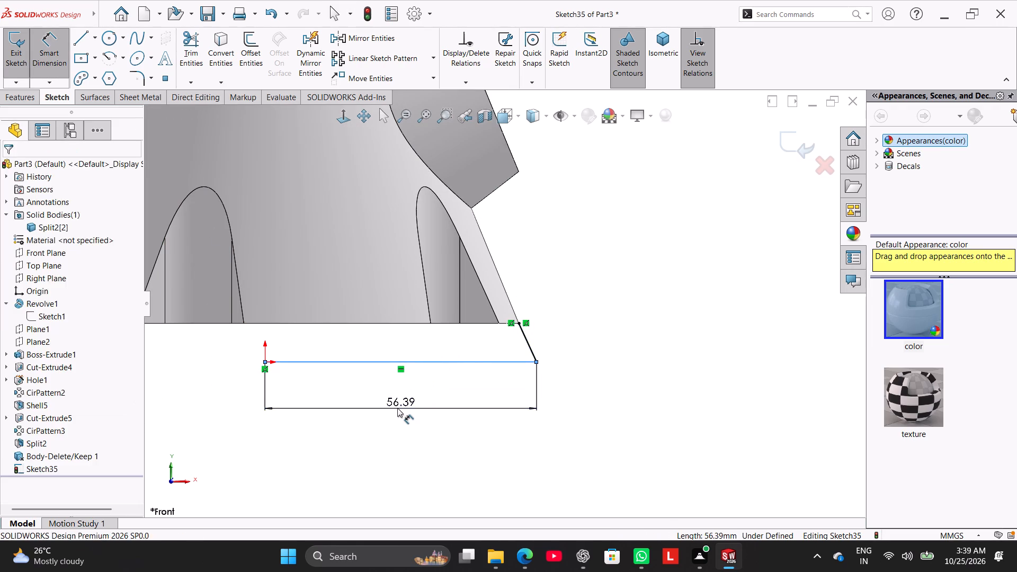
type("56")
key("Return")
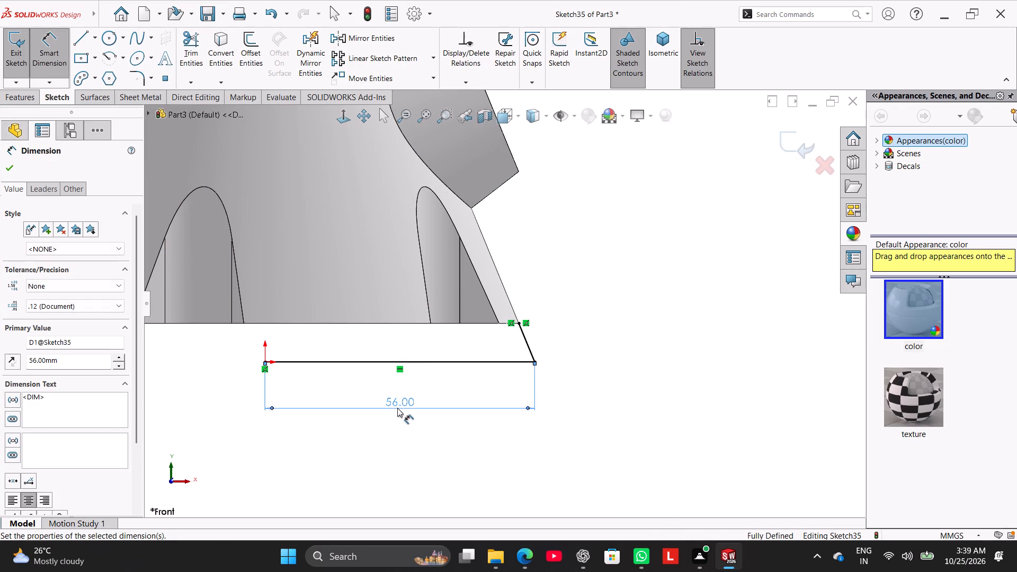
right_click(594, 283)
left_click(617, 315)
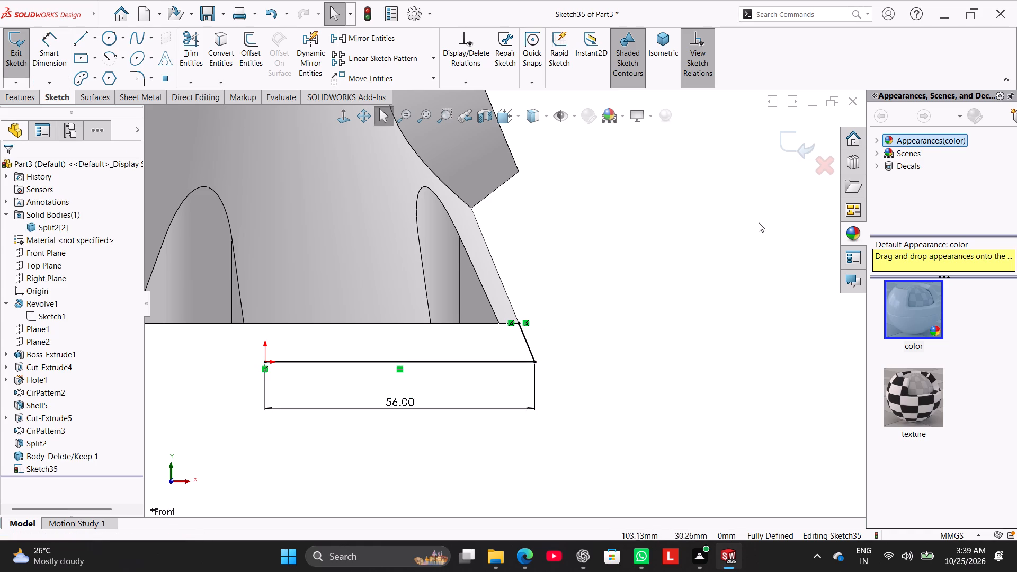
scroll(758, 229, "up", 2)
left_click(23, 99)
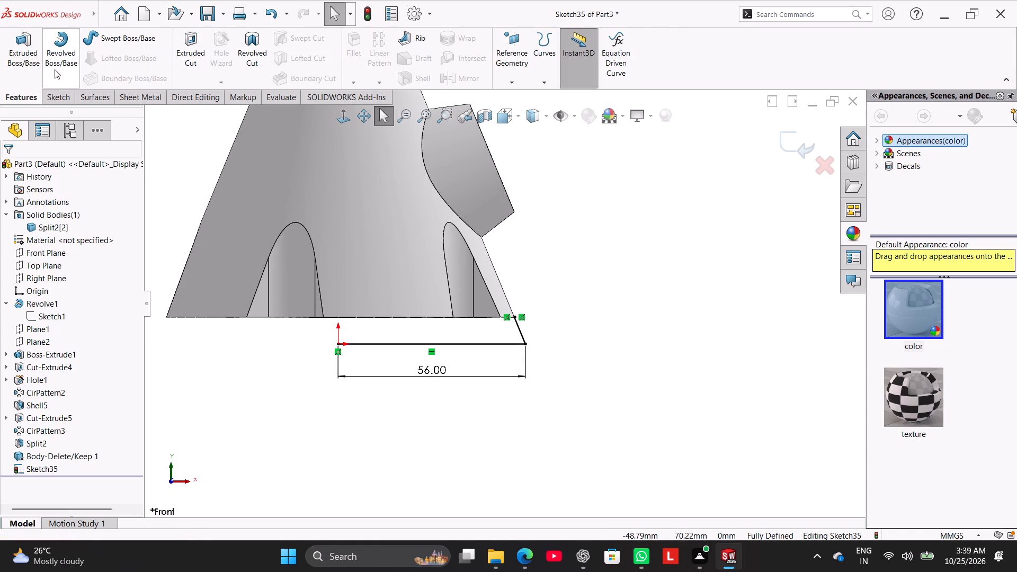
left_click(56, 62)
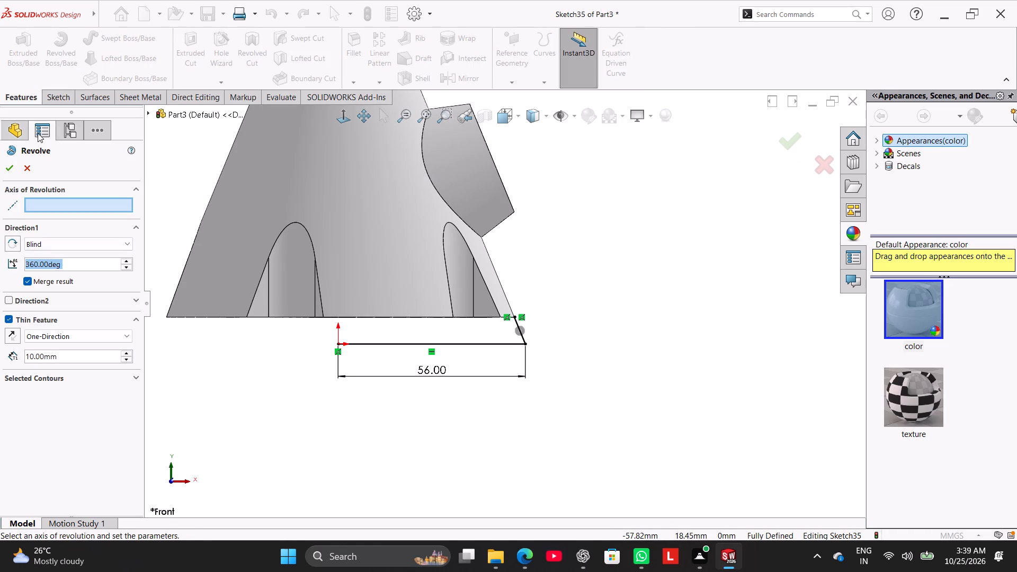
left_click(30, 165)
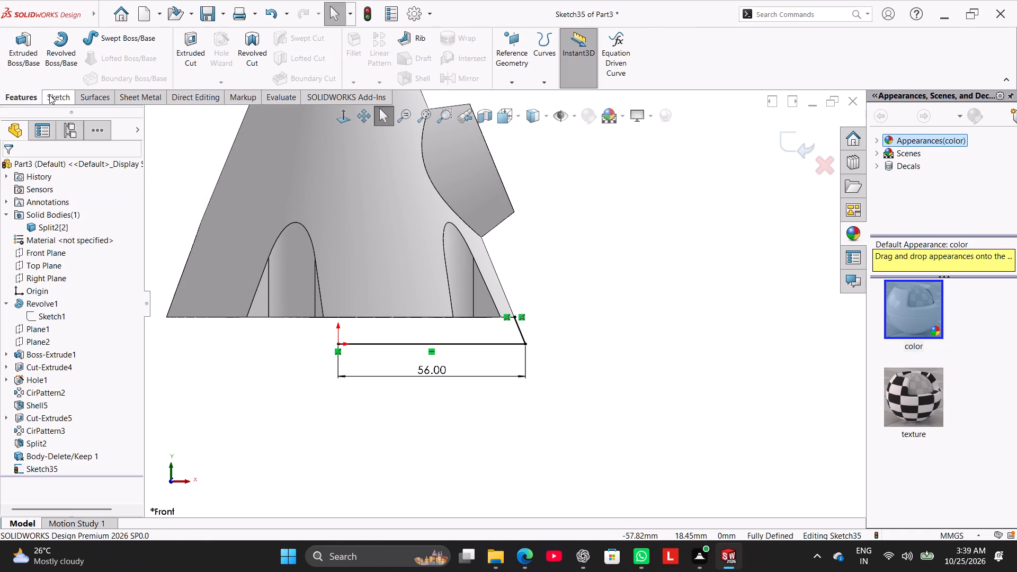
Draw a vertical centerline from the origin up to the level of the housing's bottom edge.
left_click(52, 95)
left_click(95, 40)
left_click(96, 65)
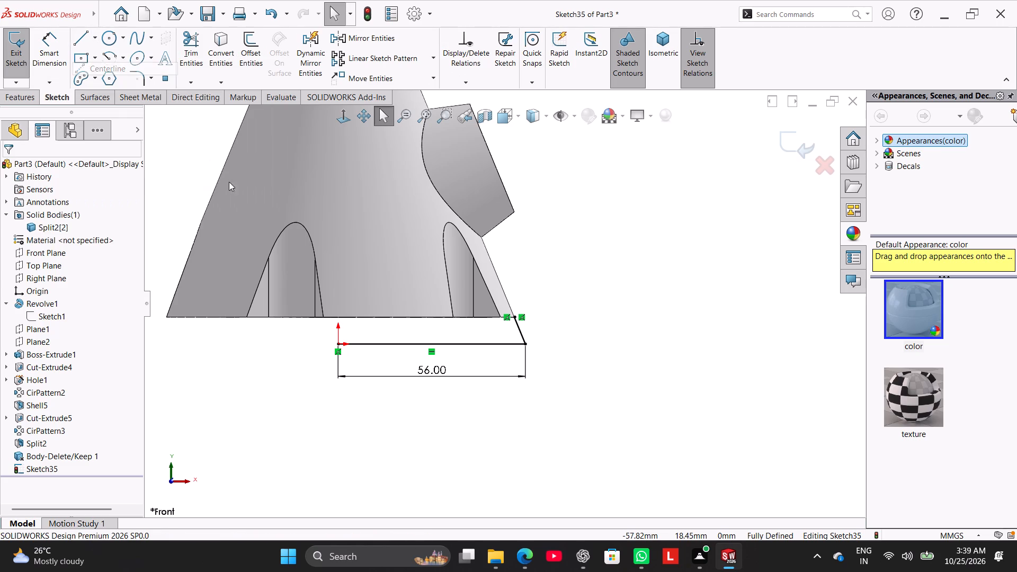
left_click(339, 342)
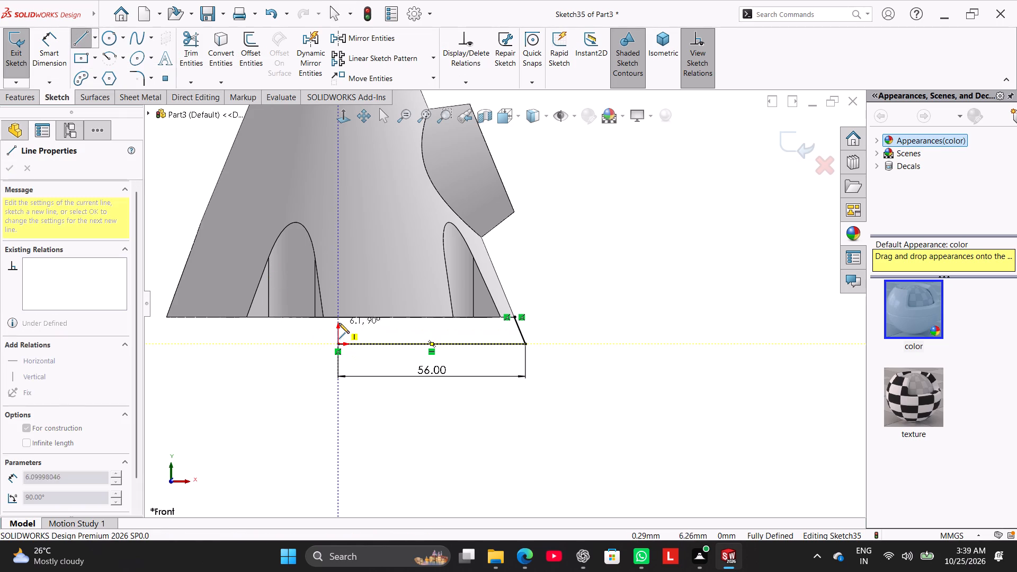
left_click(339, 318)
right_click(267, 350)
left_click(290, 354)
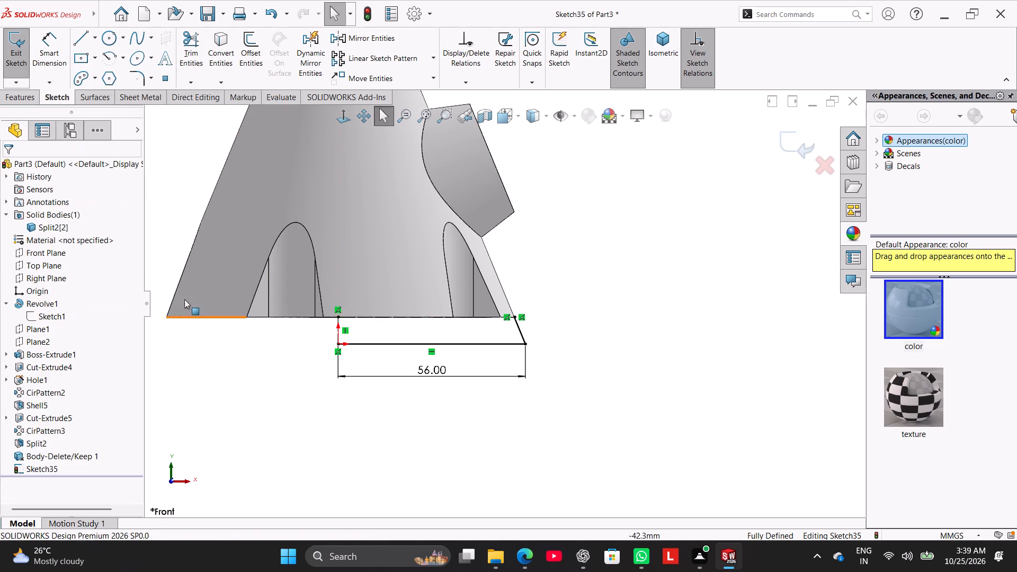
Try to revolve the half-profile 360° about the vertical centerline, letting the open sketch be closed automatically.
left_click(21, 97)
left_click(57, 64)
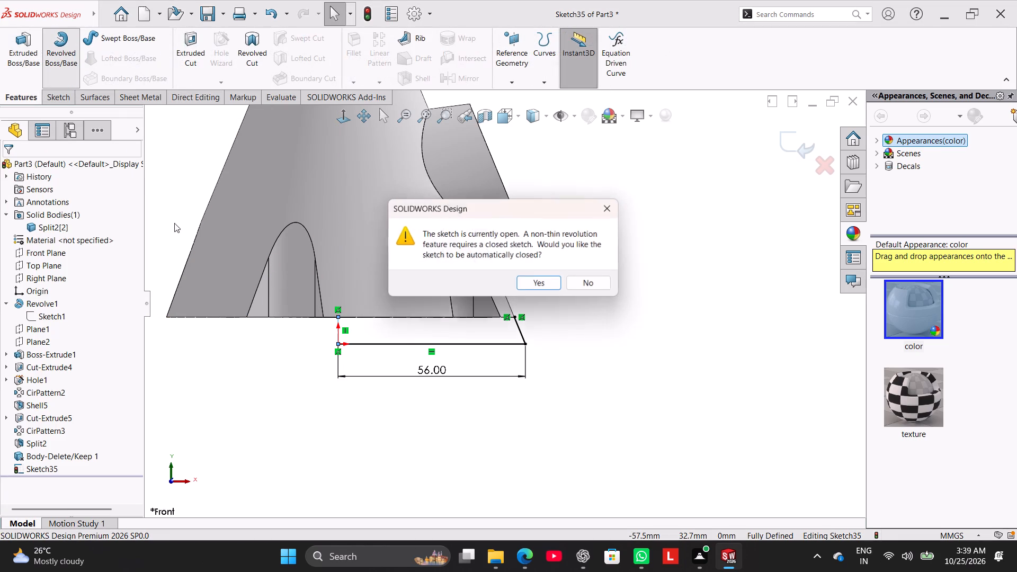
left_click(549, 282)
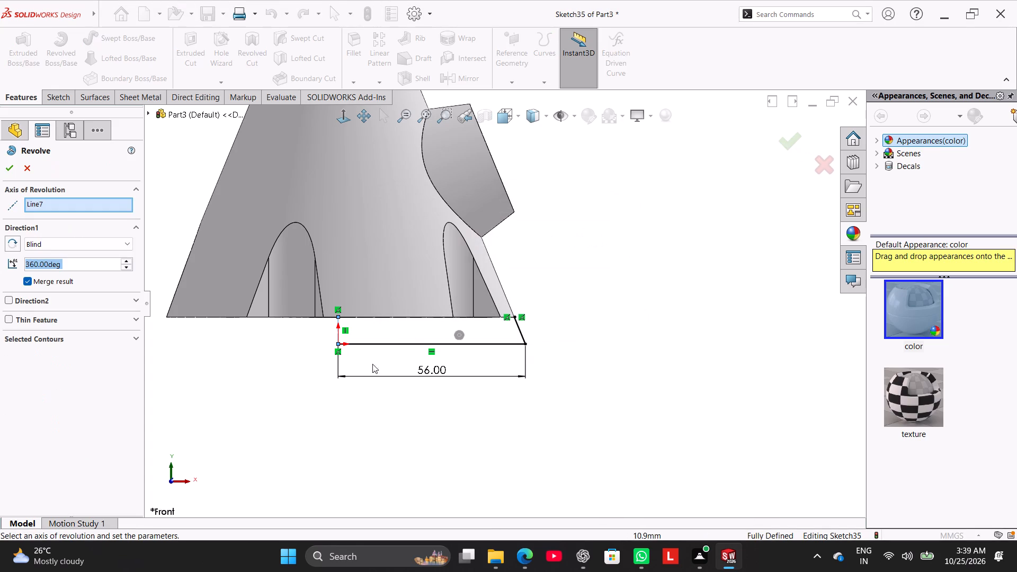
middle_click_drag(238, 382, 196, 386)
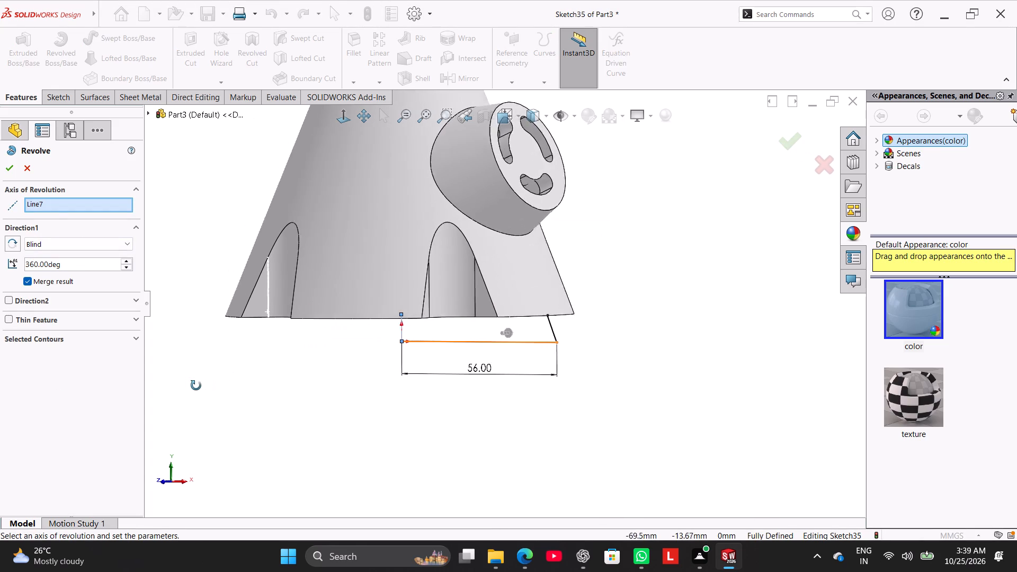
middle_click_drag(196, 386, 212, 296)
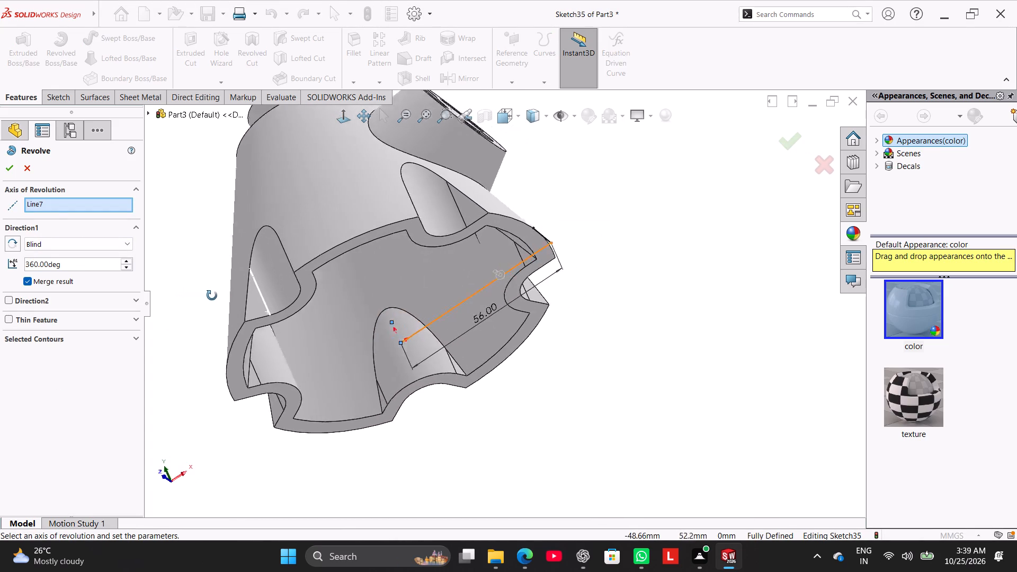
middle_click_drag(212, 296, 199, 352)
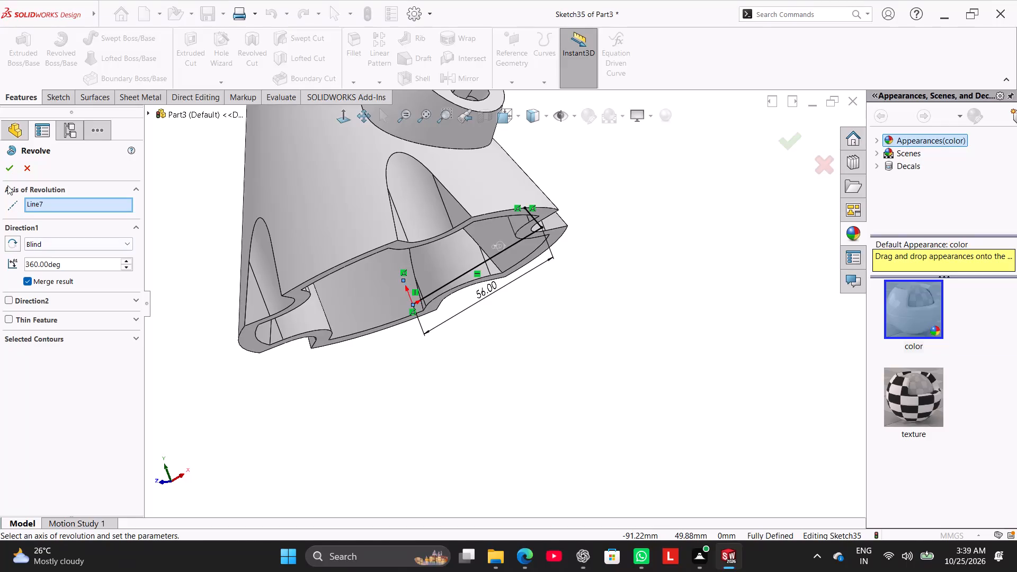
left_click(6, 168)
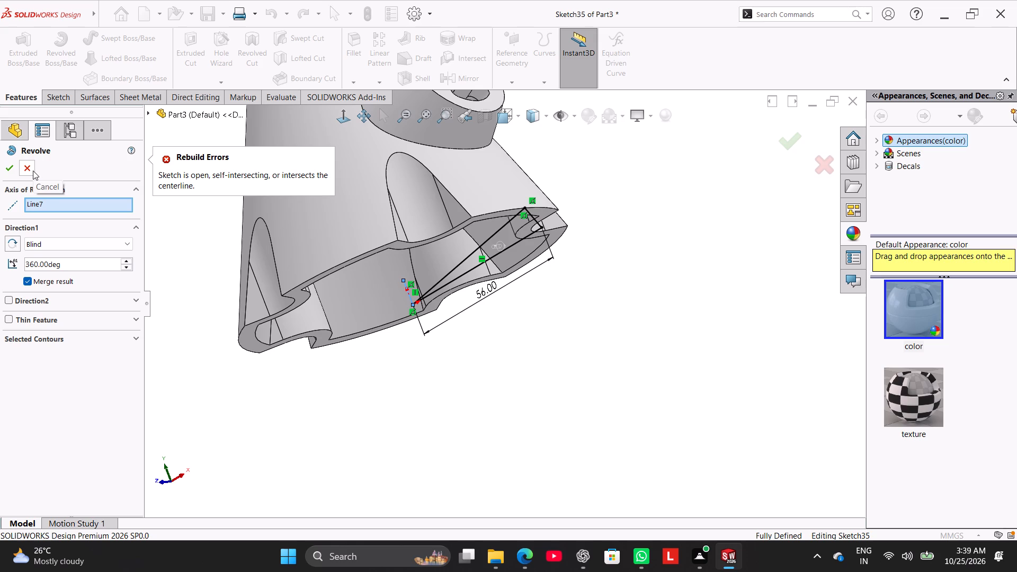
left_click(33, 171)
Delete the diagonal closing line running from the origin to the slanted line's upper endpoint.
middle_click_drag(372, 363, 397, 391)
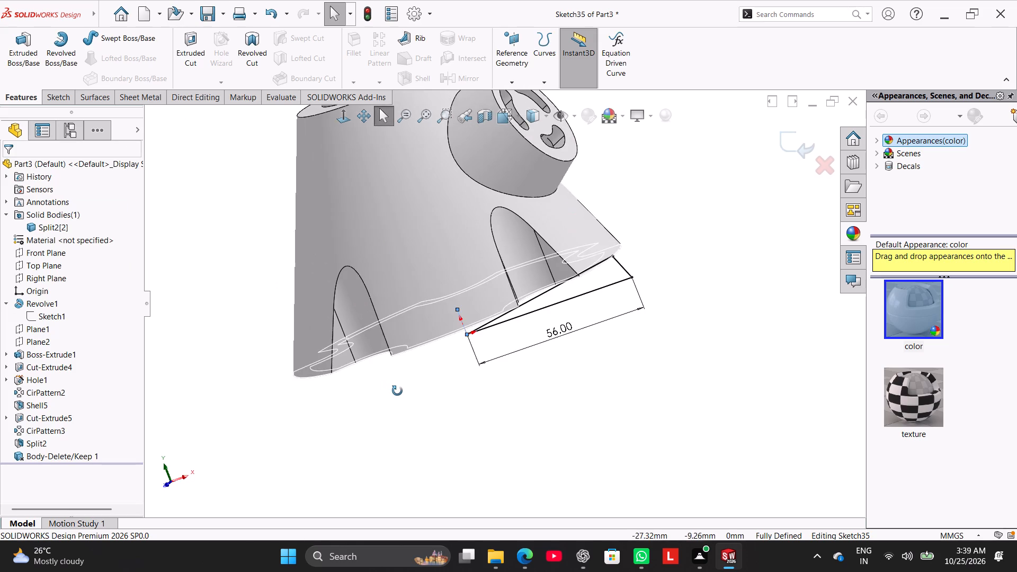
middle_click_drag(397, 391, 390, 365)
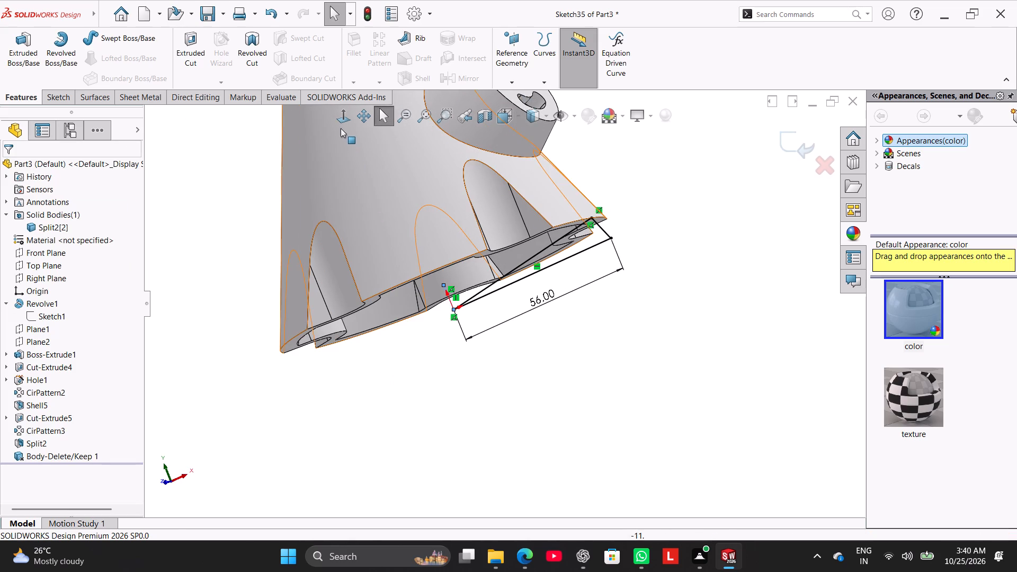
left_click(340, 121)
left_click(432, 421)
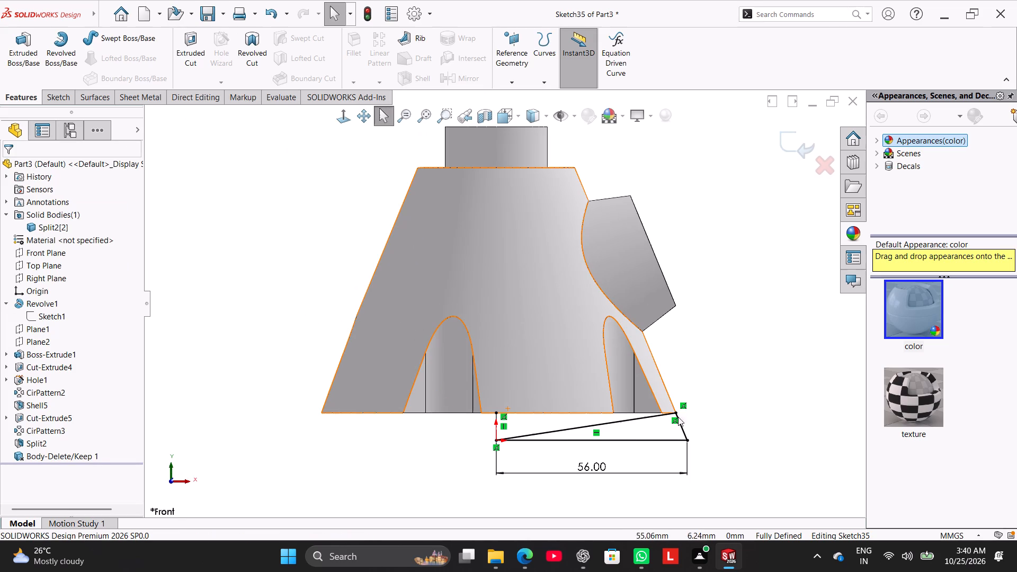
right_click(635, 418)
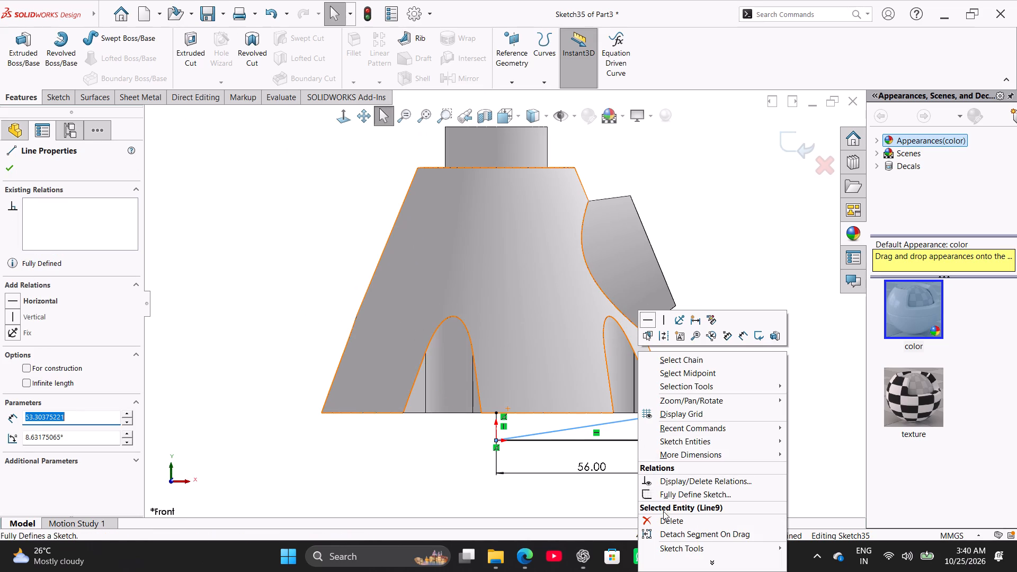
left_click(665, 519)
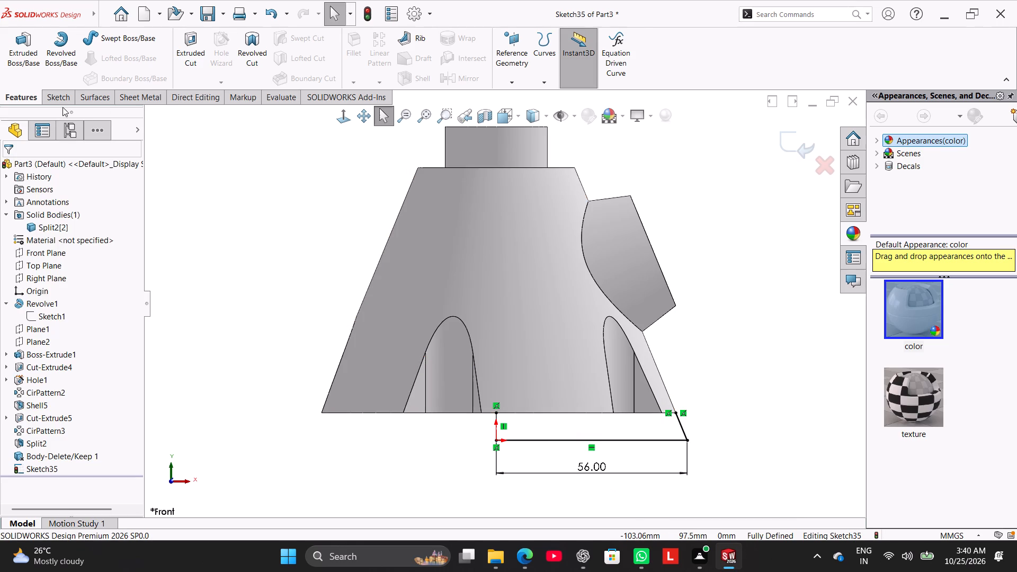
Draw a horizontal line from the centerline's upper endpoint to the slanted line's upper endpoint.
left_click(59, 103)
left_click(81, 34)
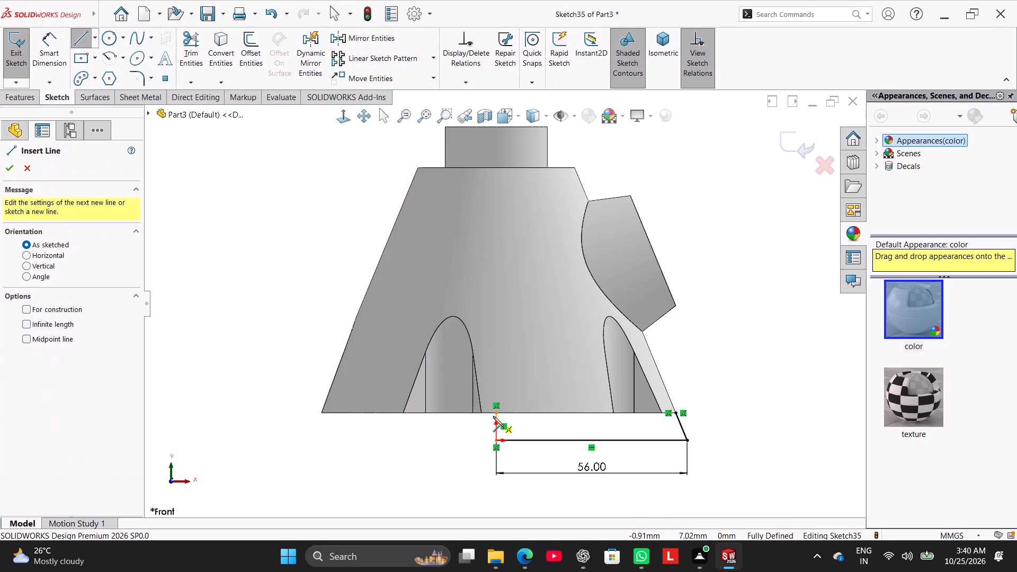
left_click(495, 414)
left_click(675, 415)
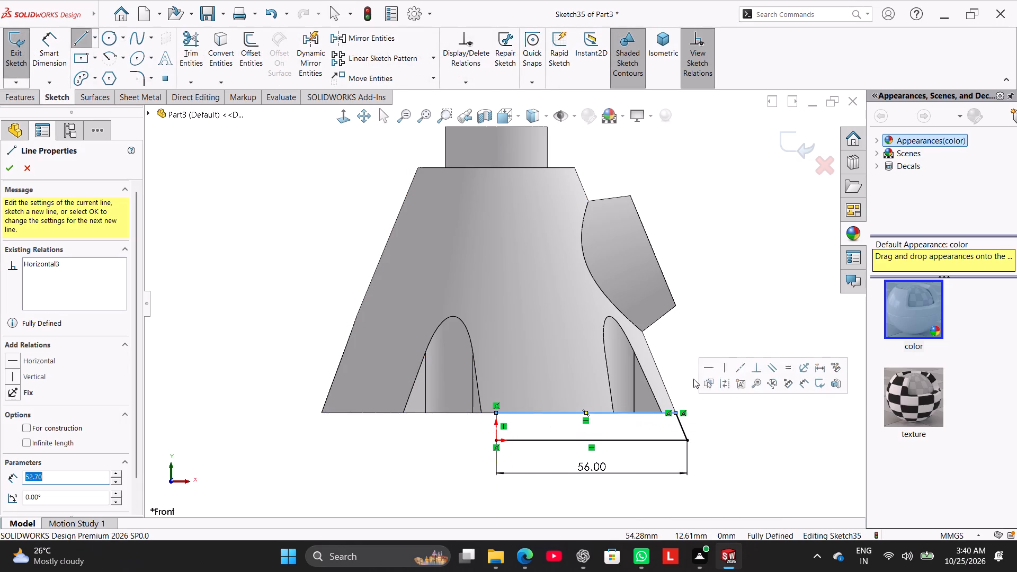
right_click(705, 360)
right_click(706, 325)
left_click(735, 331)
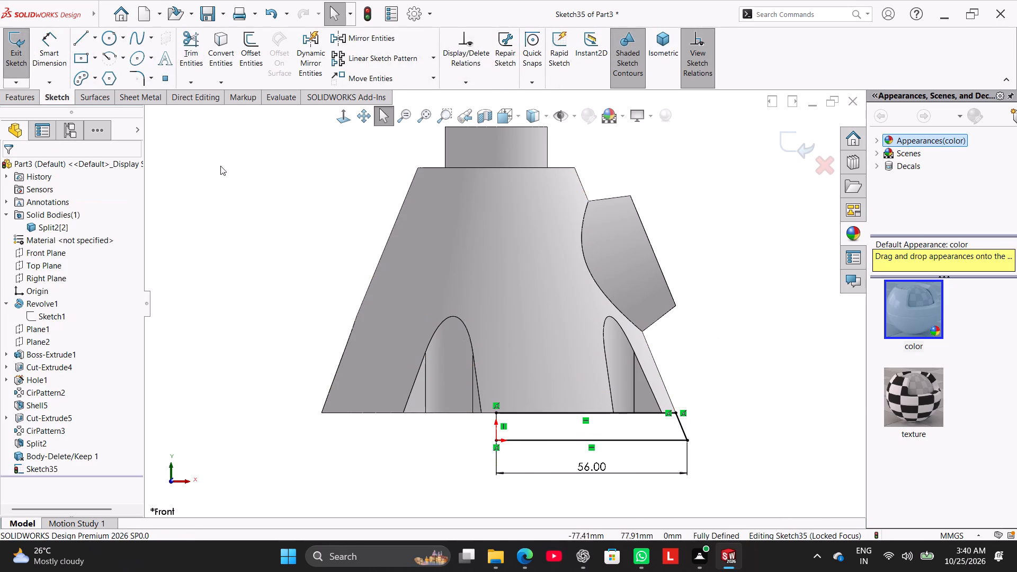
Revolve the half-profile 360° about the vertical centerline, closing the sketch automatically and merging the result with the housing.
left_click(28, 98)
left_click(67, 49)
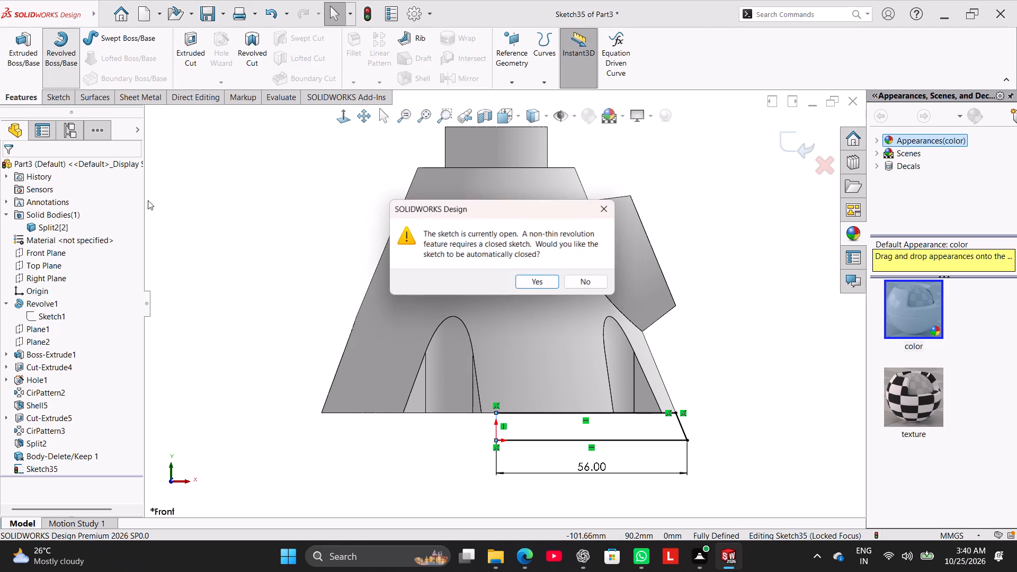
left_click(539, 278)
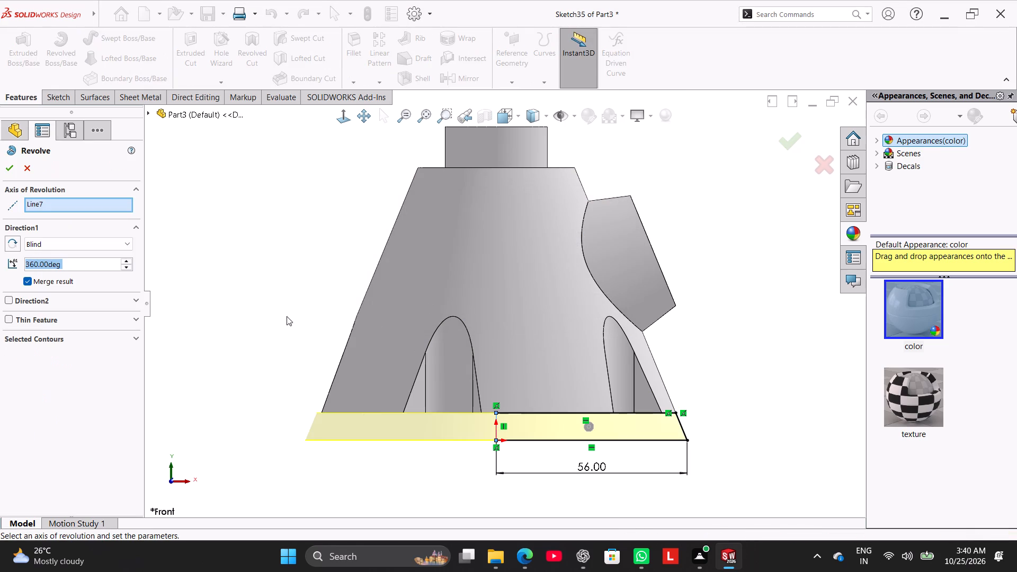
scroll(354, 411, "down", 3)
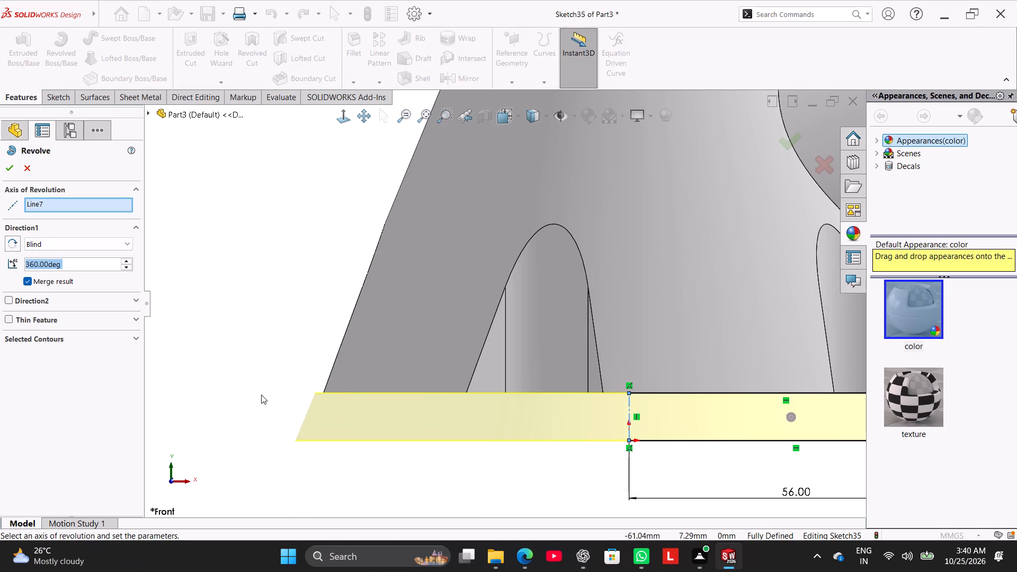
middle_click_drag(266, 396, 244, 395)
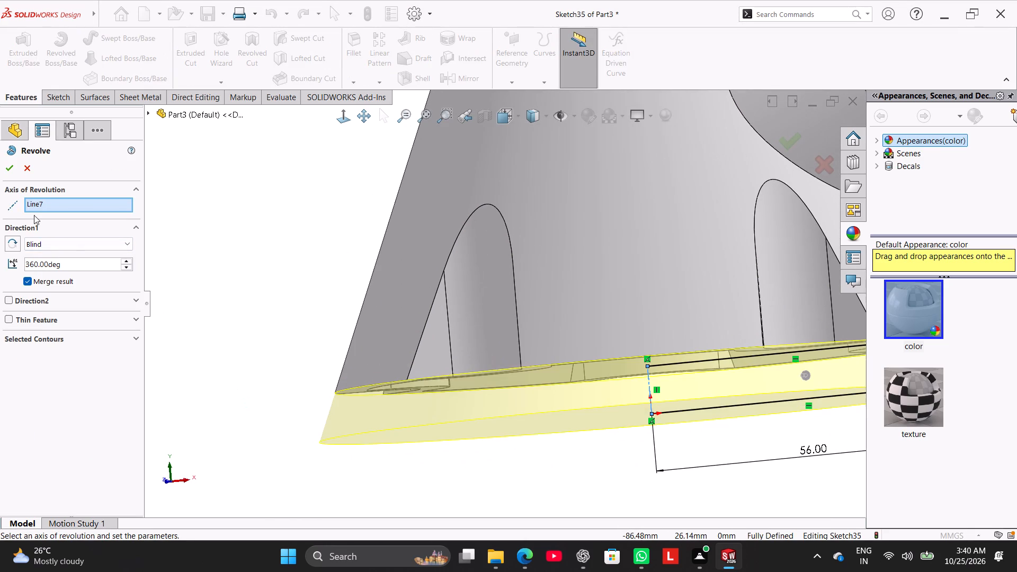
left_click(8, 169)
left_click(237, 278)
Examine the extended housing and its base from several angles, including the isometric view.
middle_click_drag(312, 346, 361, 400)
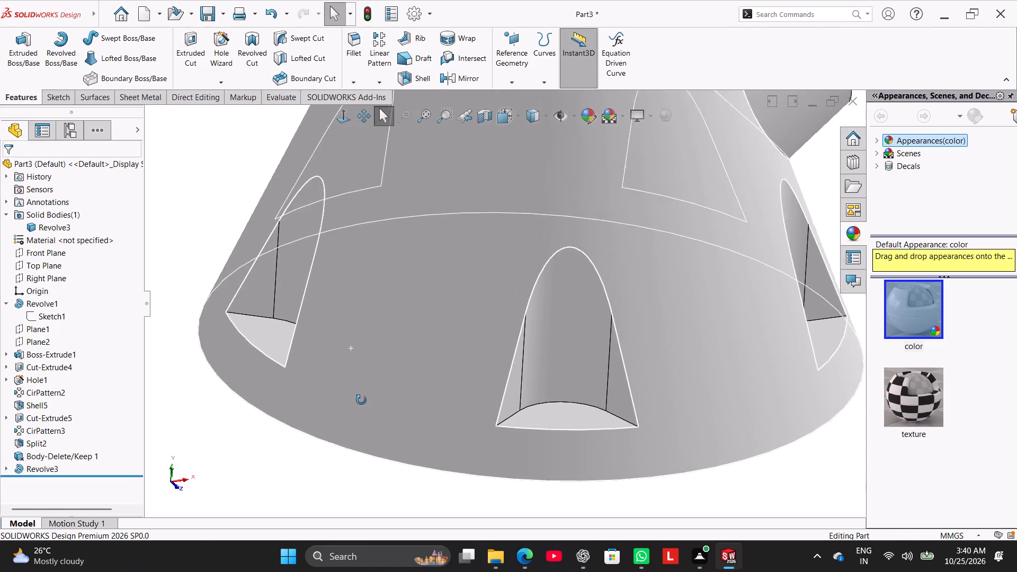
middle_click_drag(361, 400, 332, 386)
scroll(278, 404, "up", 3)
right_click_drag(286, 385, 378, 297)
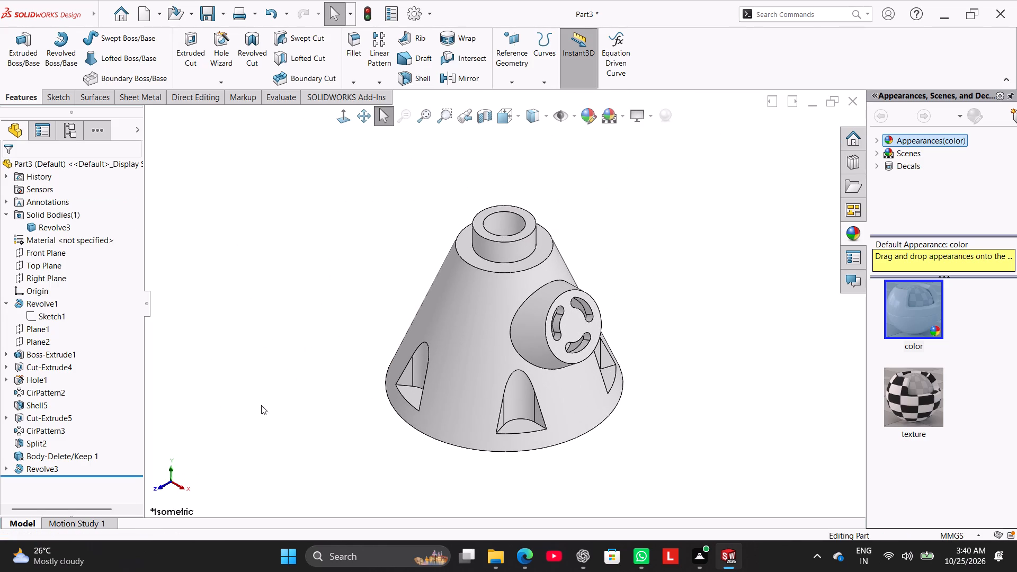
left_click(5, 215)
middle_click_drag(242, 359, 250, 267)
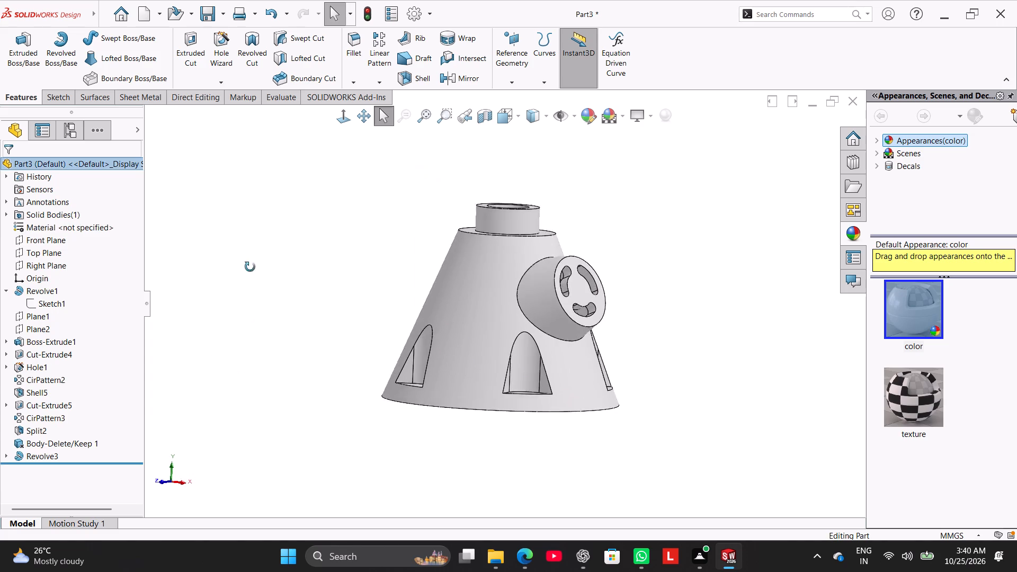
middle_click_drag(250, 267, 212, 412)
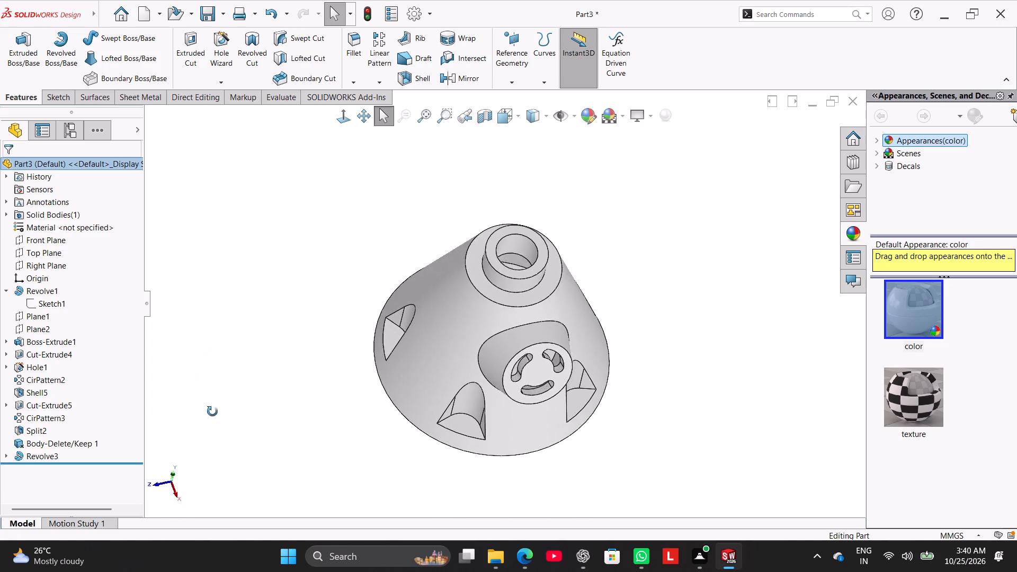
middle_click_drag(212, 412, 257, 385)
scroll(254, 385, "up", 1)
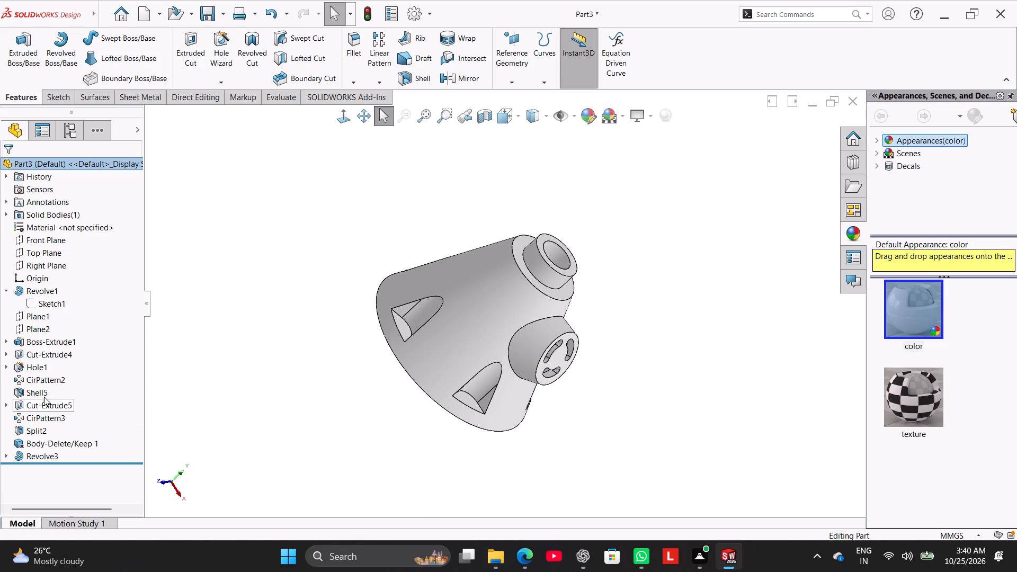
Delete the Shell5 feature from the housing.
right_click(41, 394)
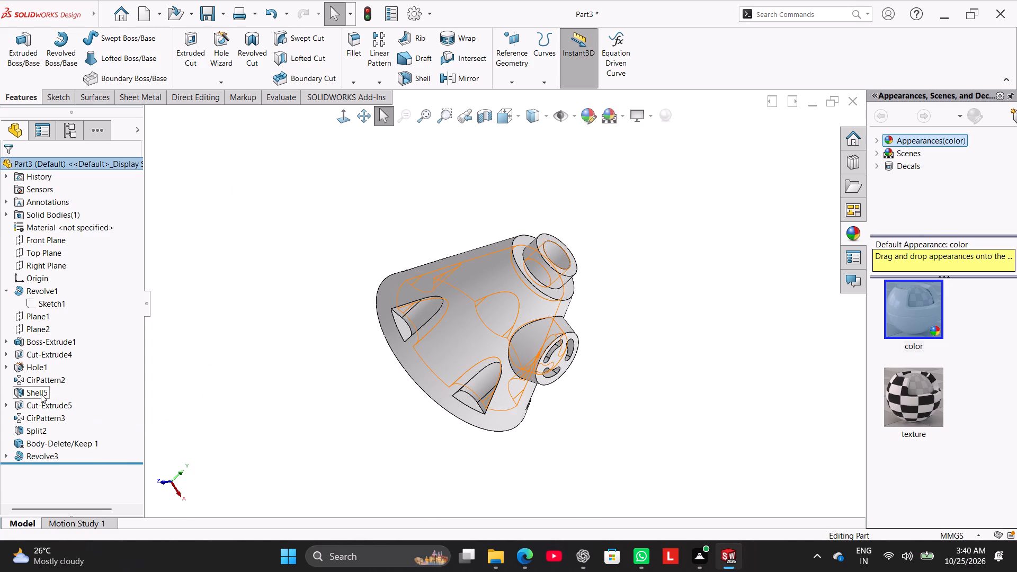
left_click(76, 404)
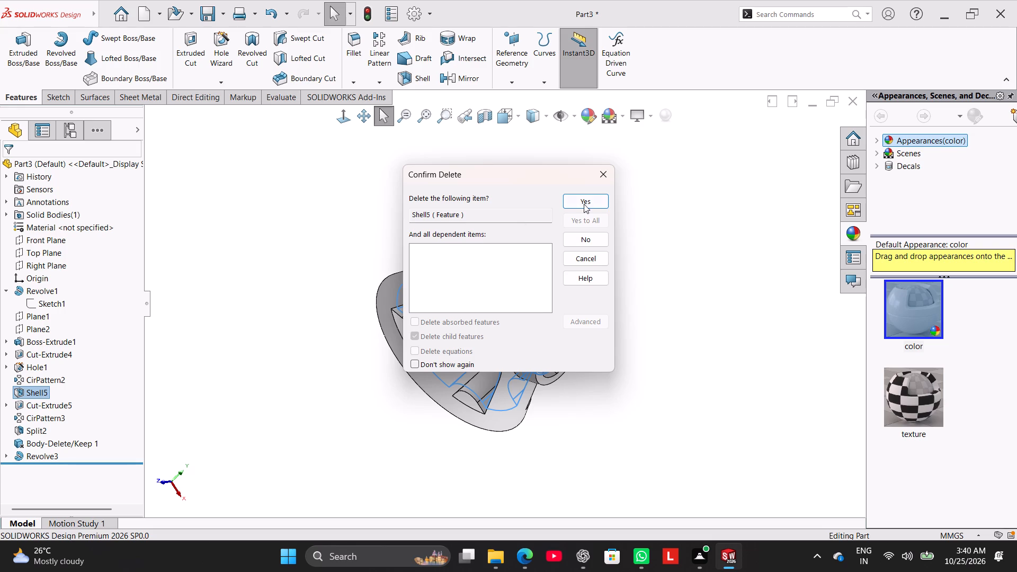
left_click(585, 204)
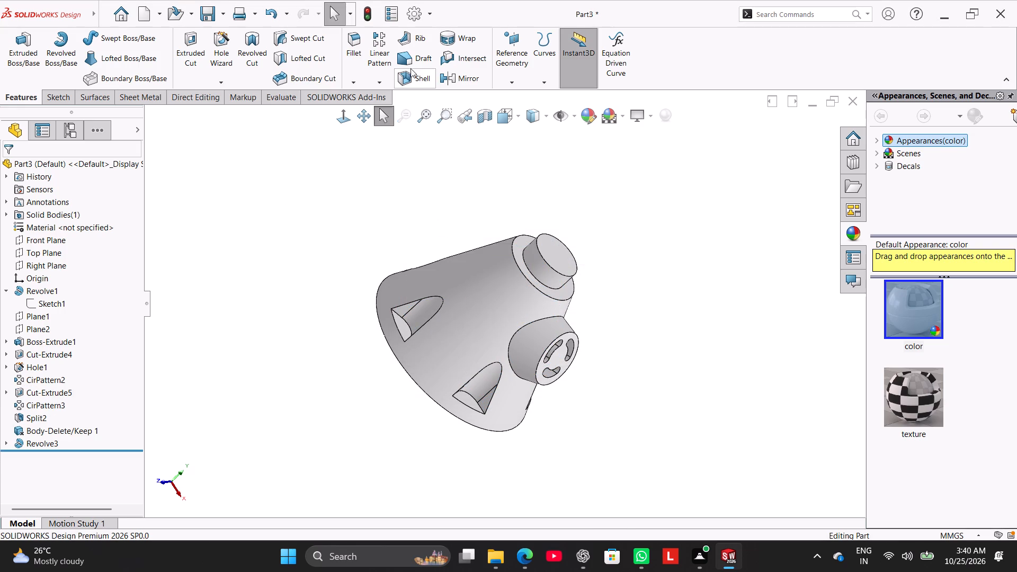
Shell the housing to 5 mm wall thickness with preview on, removing the top neck face, the bottom face and the side boss's end face.
left_click(421, 83)
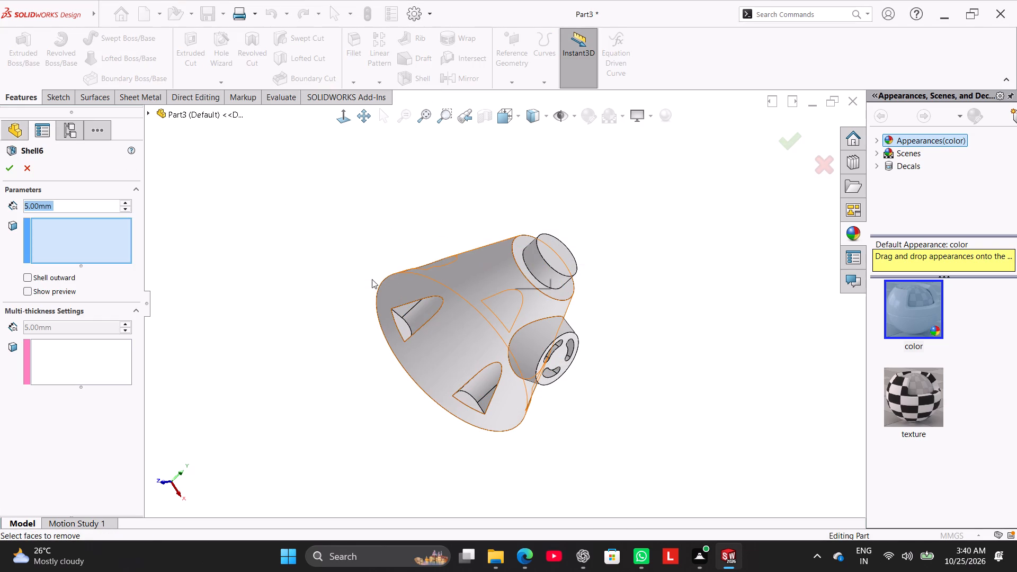
left_click(66, 289)
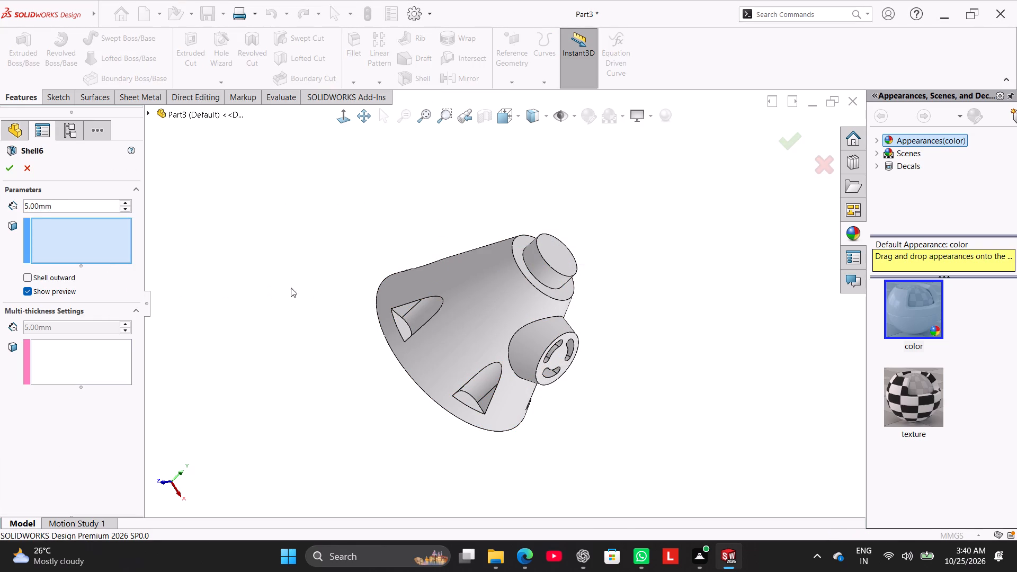
left_click(550, 255)
middle_click_drag(305, 391, 333, 404)
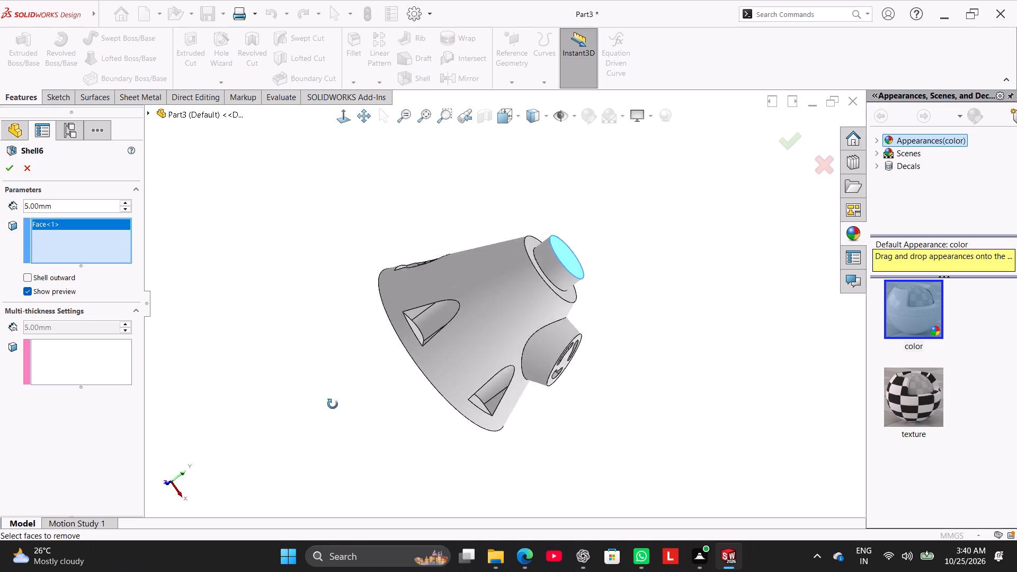
middle_click_drag(333, 404, 358, 405)
middle_click_drag(315, 282, 228, 249)
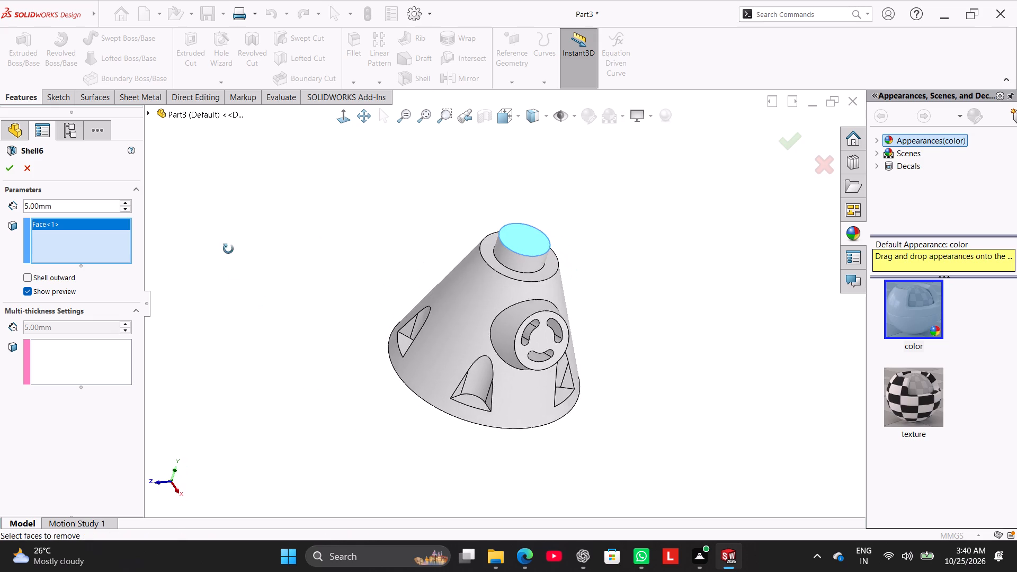
middle_click_drag(228, 249, 228, 247)
middle_click_drag(328, 342, 408, 351)
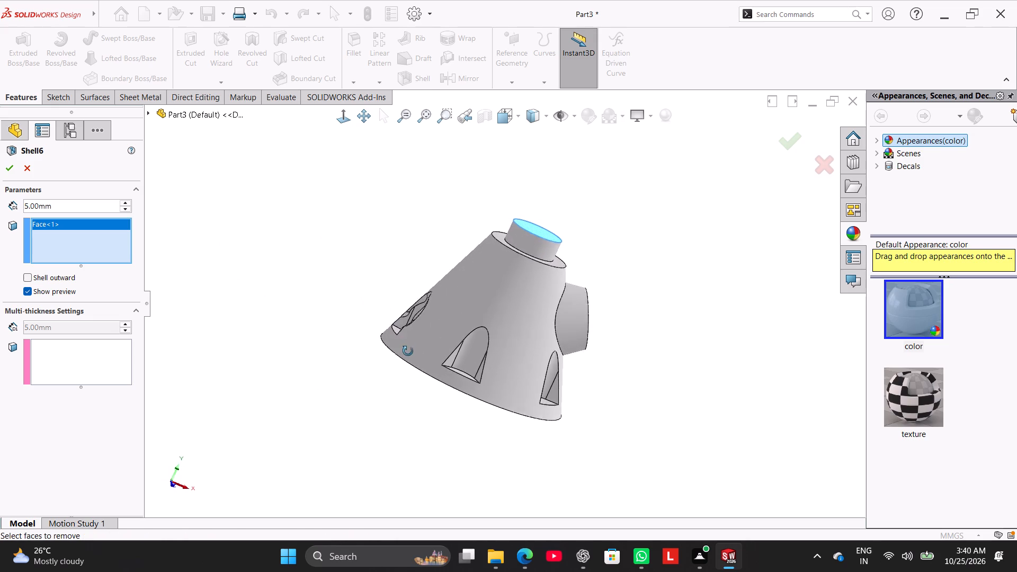
middle_click_drag(408, 351, 395, 249)
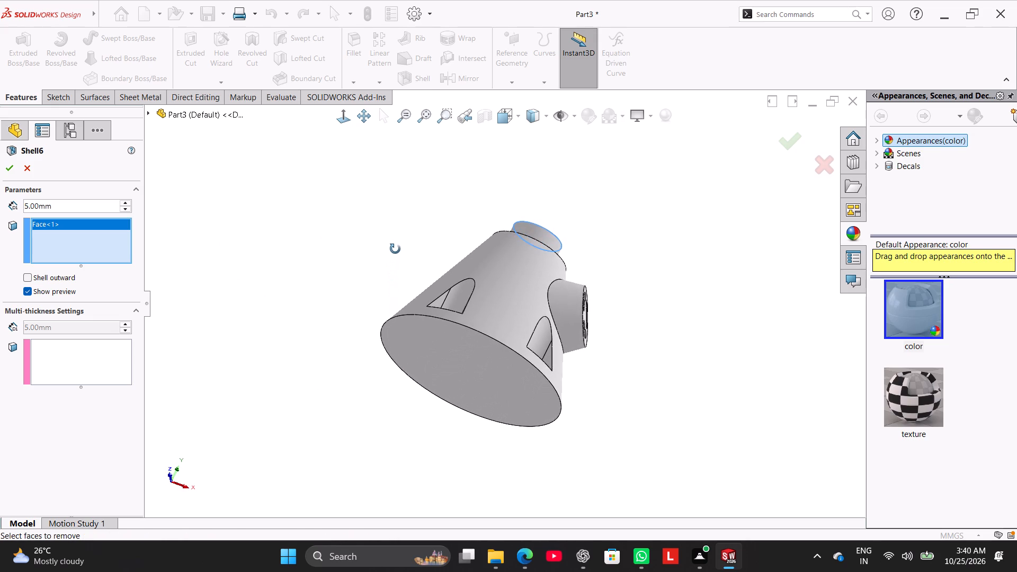
middle_click_drag(395, 249, 396, 283)
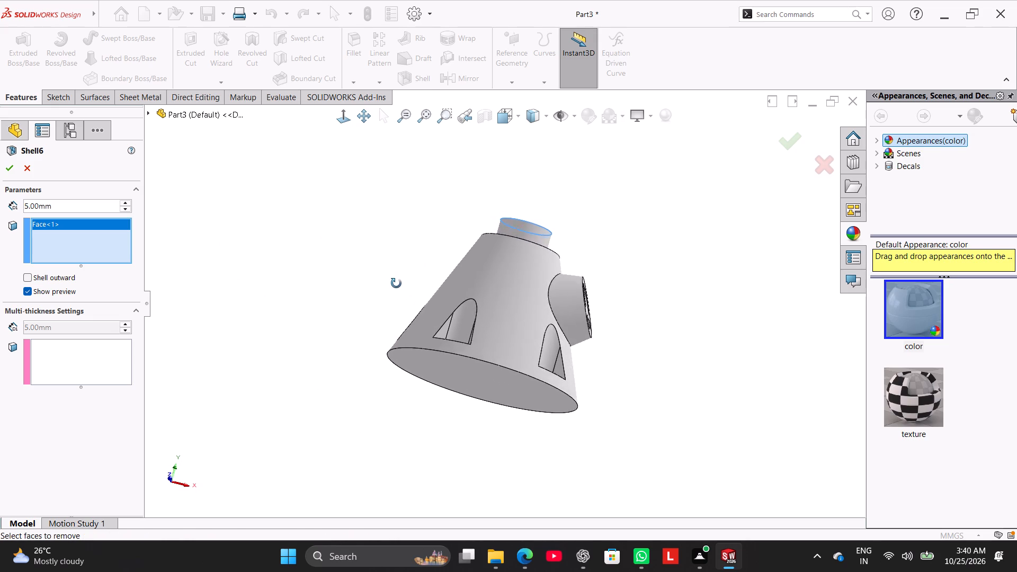
middle_click_drag(396, 283, 396, 280)
left_click(438, 376)
middle_click_drag(322, 308, 285, 353)
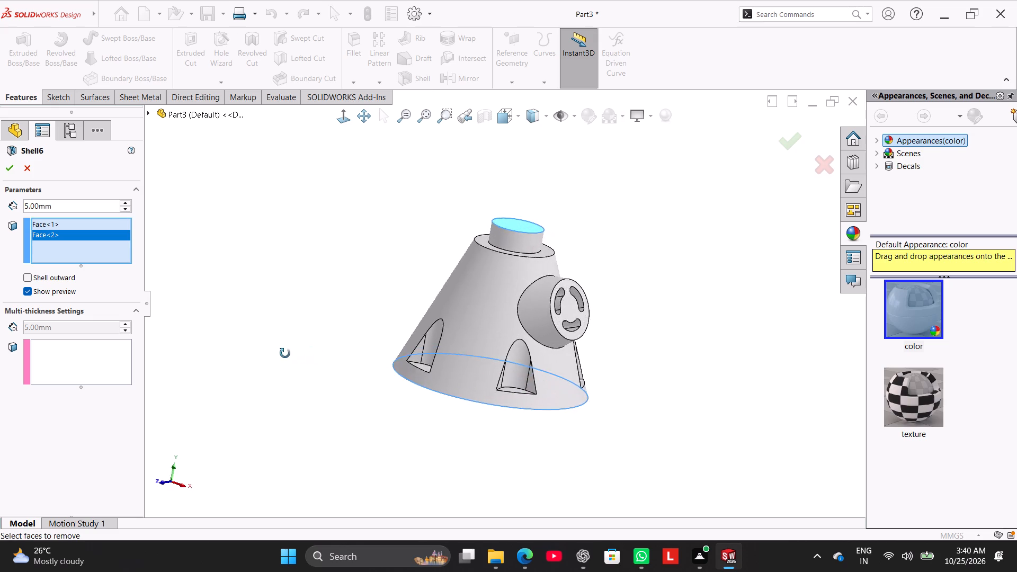
middle_click_drag(285, 353, 281, 365)
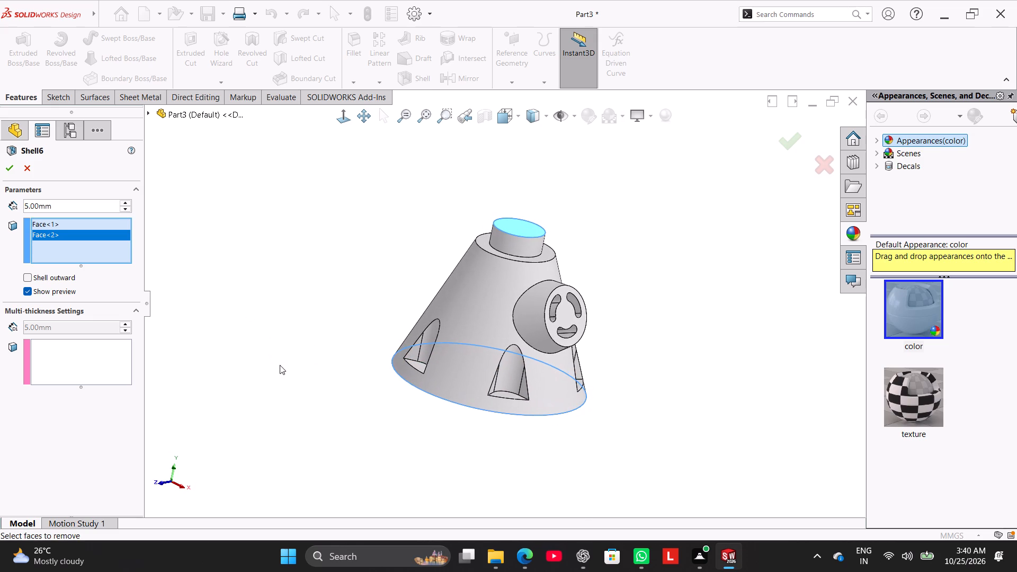
left_click(563, 315)
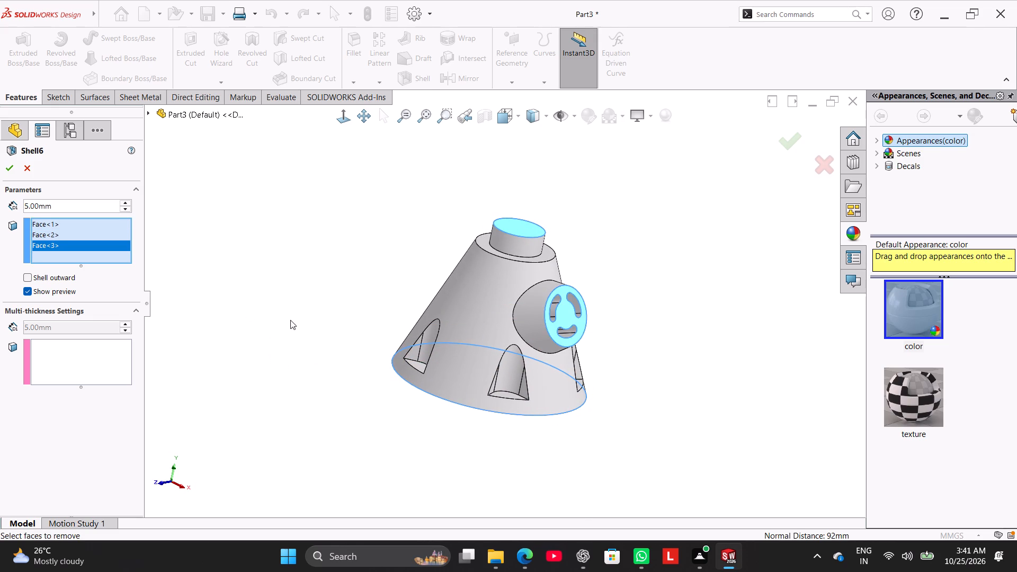
middle_click_drag(298, 326, 376, 402)
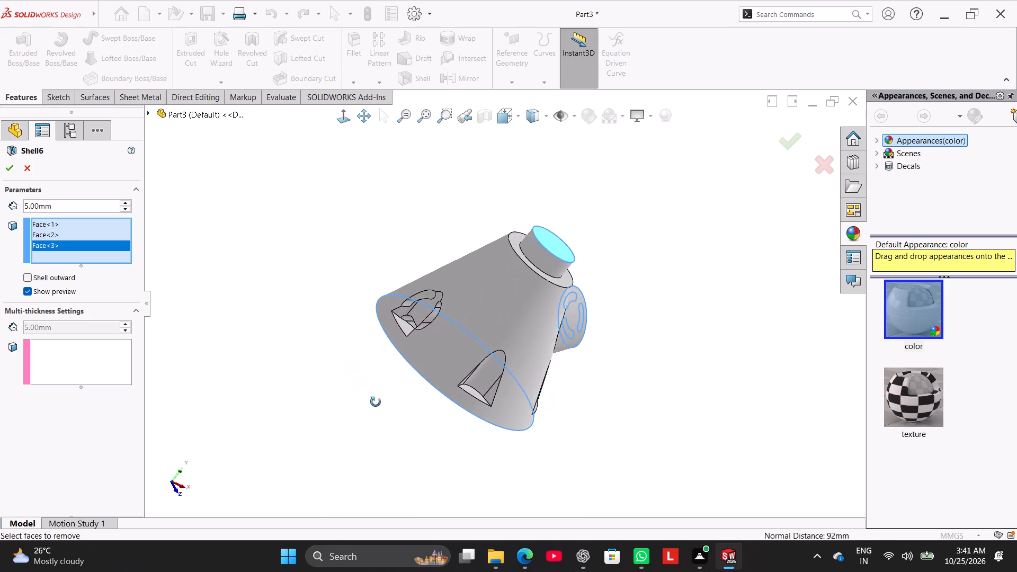
middle_click_drag(376, 402, 361, 397)
left_click(10, 169)
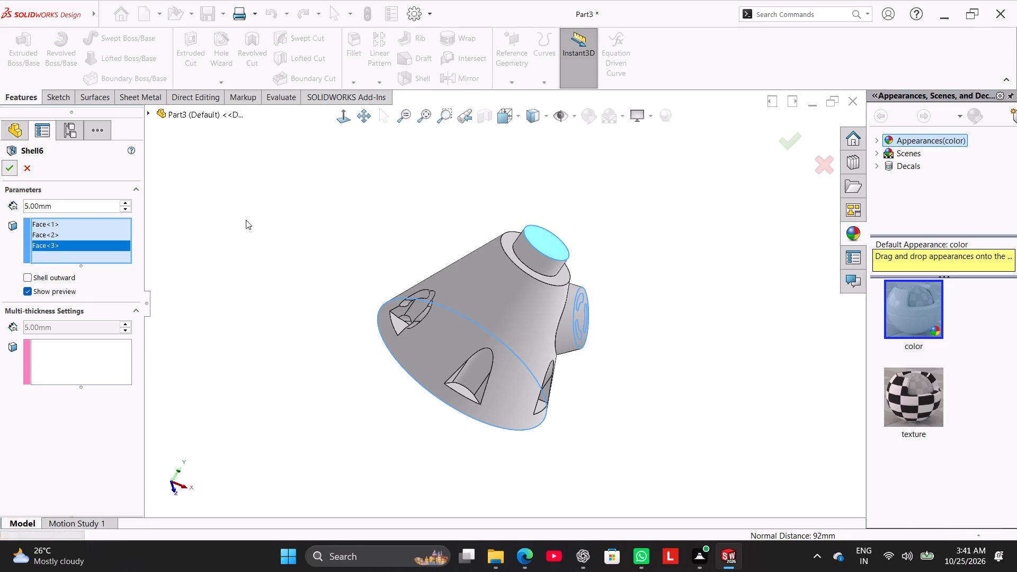
left_click(279, 218)
Inspect the shelled housing's interior with a temporary section view on the Front Plane.
middle_click_drag(362, 236, 425, 141)
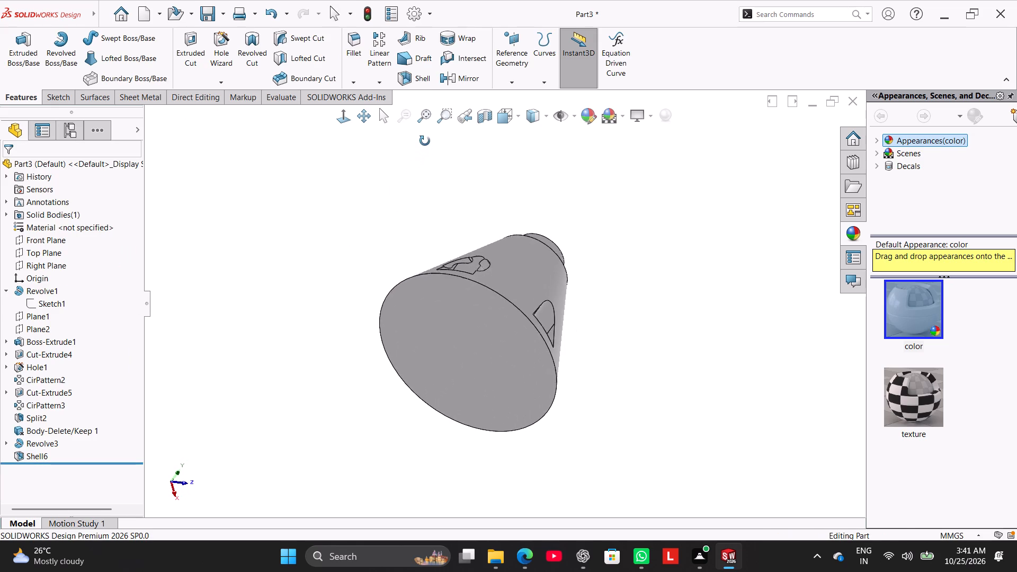
middle_click_drag(425, 141, 286, 182)
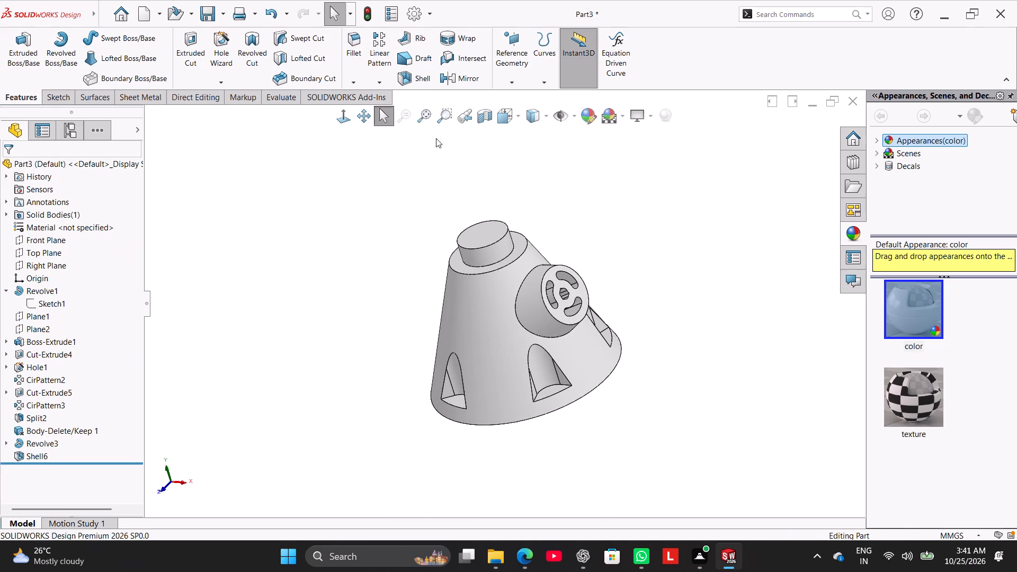
left_click(478, 120)
left_click(348, 118)
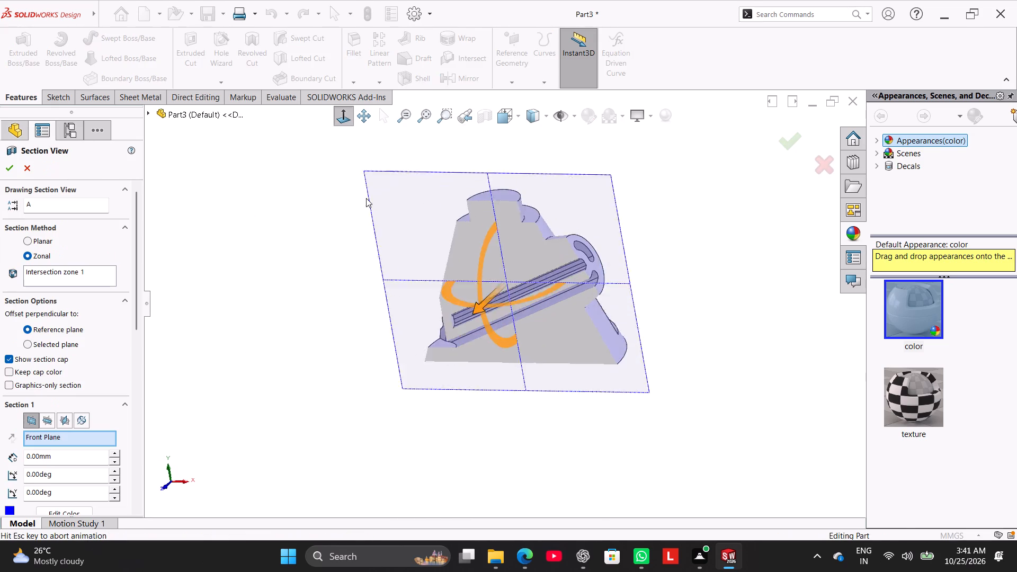
scroll(363, 237, "up", 3)
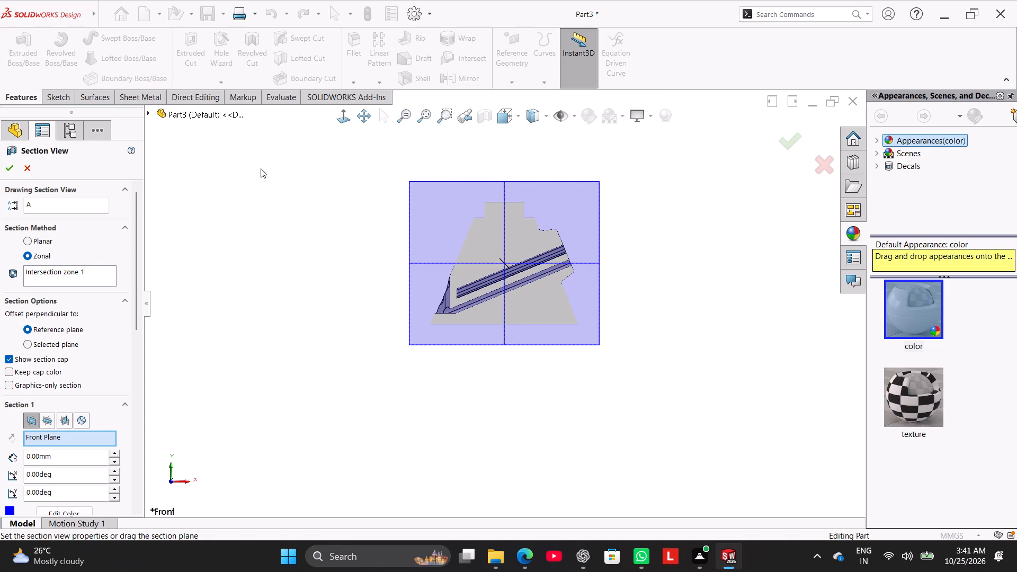
left_click(29, 171)
left_click(284, 247)
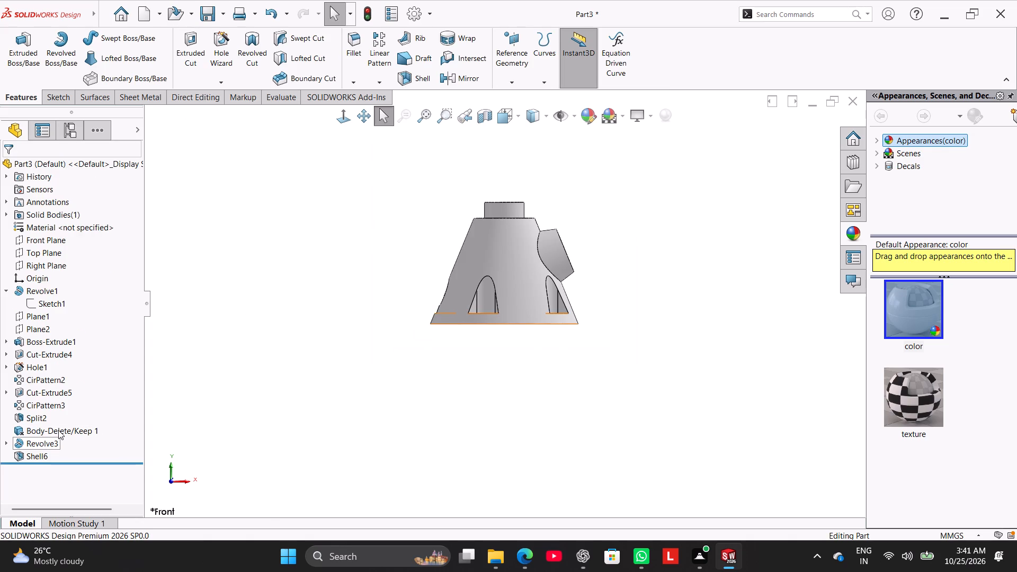
Delete the Cut-Extrude5 slot cut together with its dependent circular pattern CirPattern3, keeping its sketch.
right_click(49, 391)
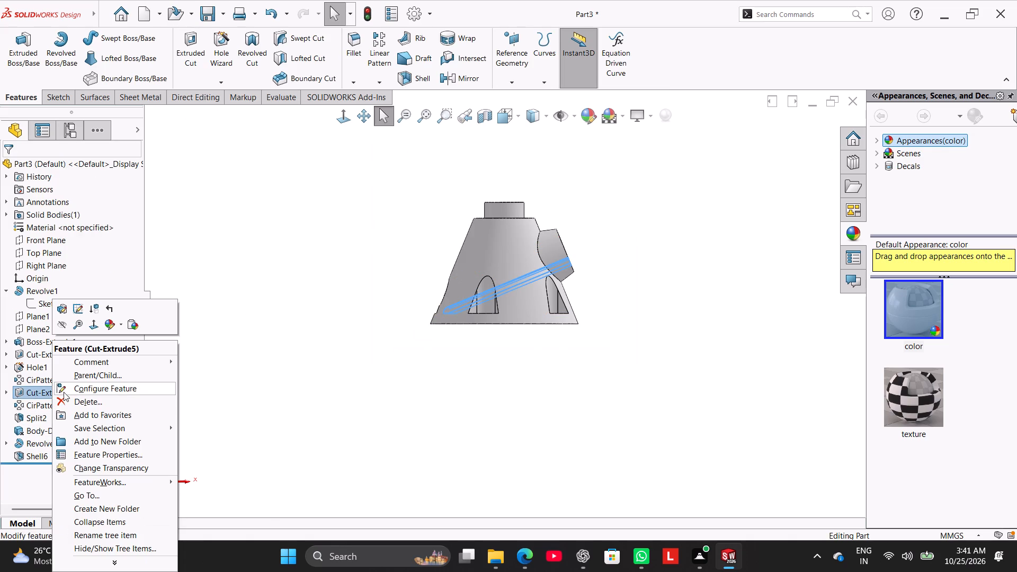
left_click(126, 405)
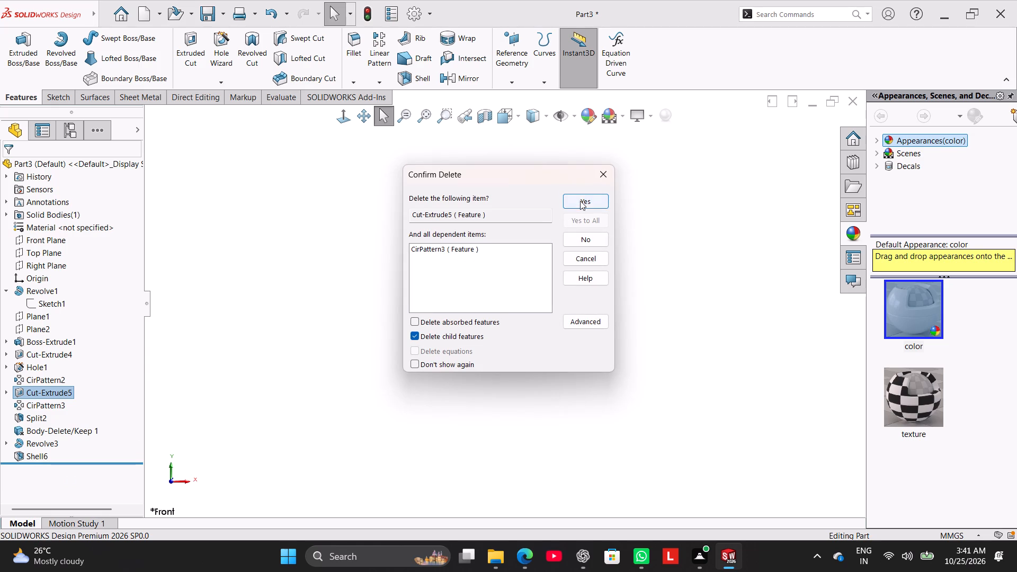
left_click(580, 199)
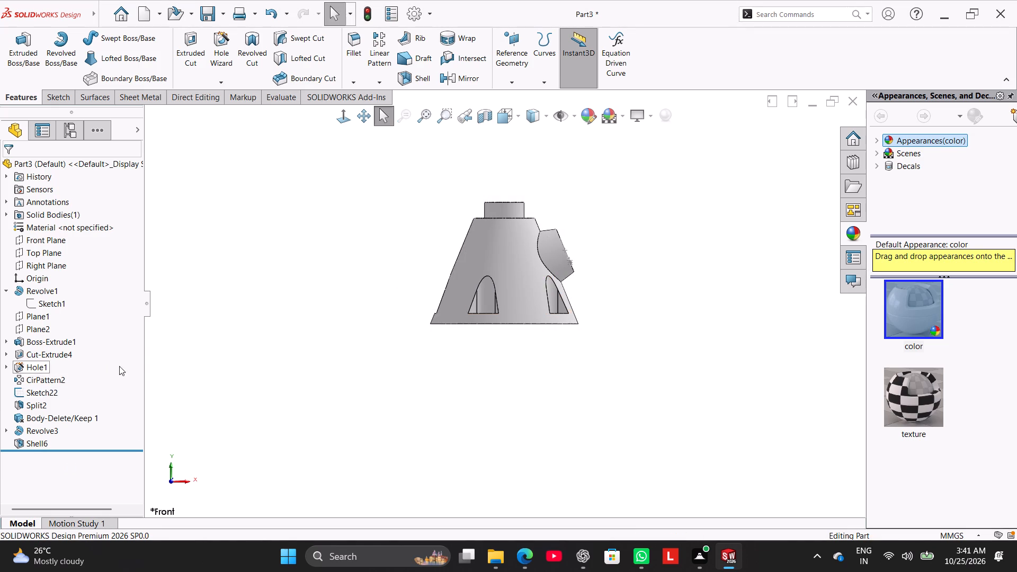
Reorder the slot profile Sketch22 to follow Shell6 in the feature history.
middle_click_drag(223, 360, 179, 390)
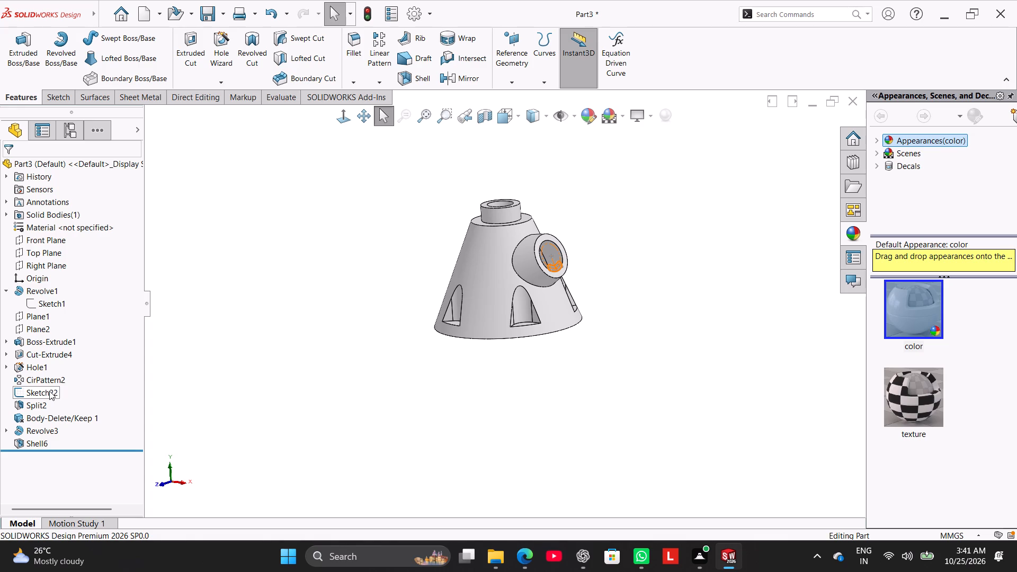
left_click(36, 367)
middle_click_drag(331, 372, 387, 442)
left_click(289, 395)
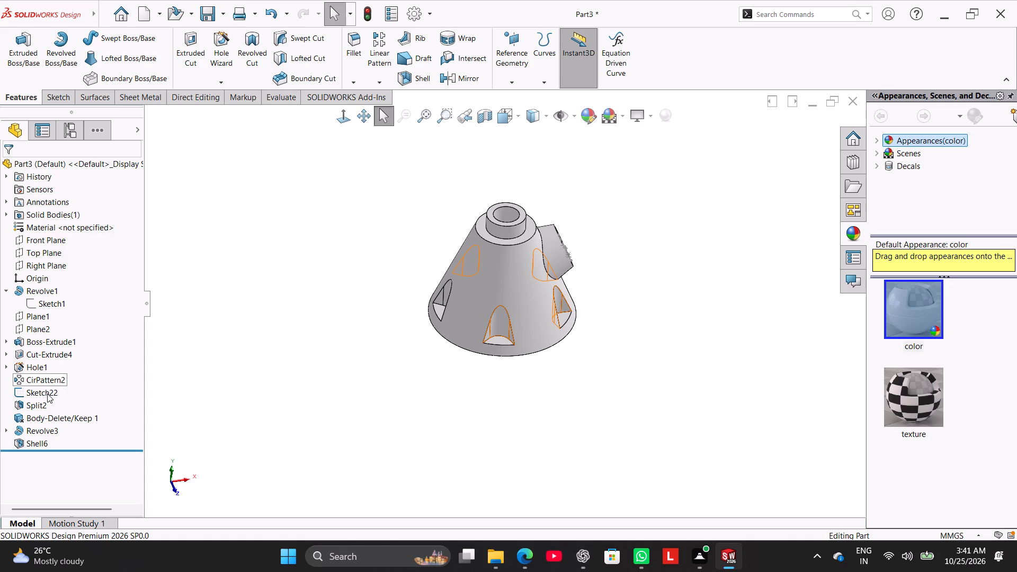
left_click(111, 377)
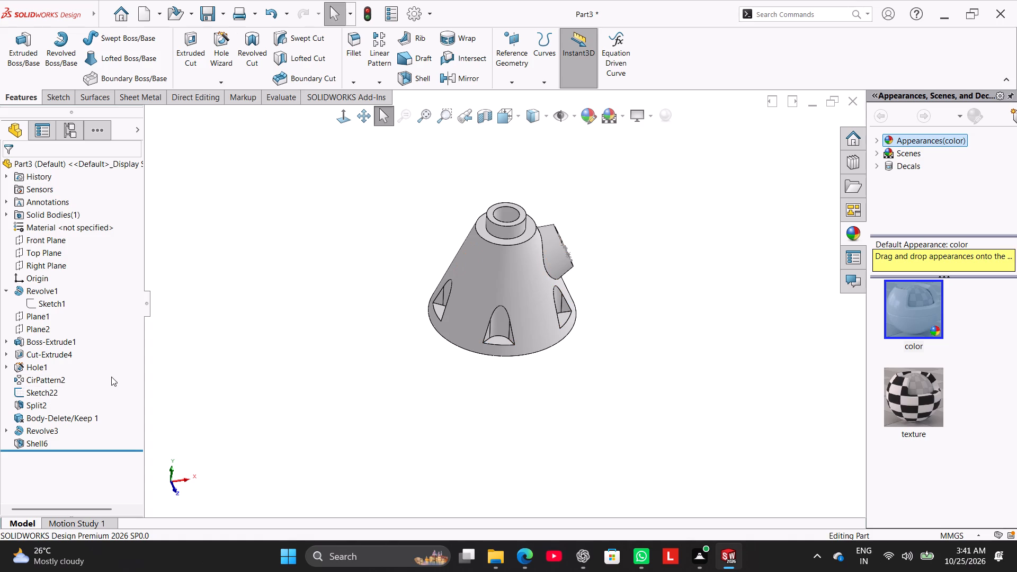
left_click_drag(44, 394, 80, 450)
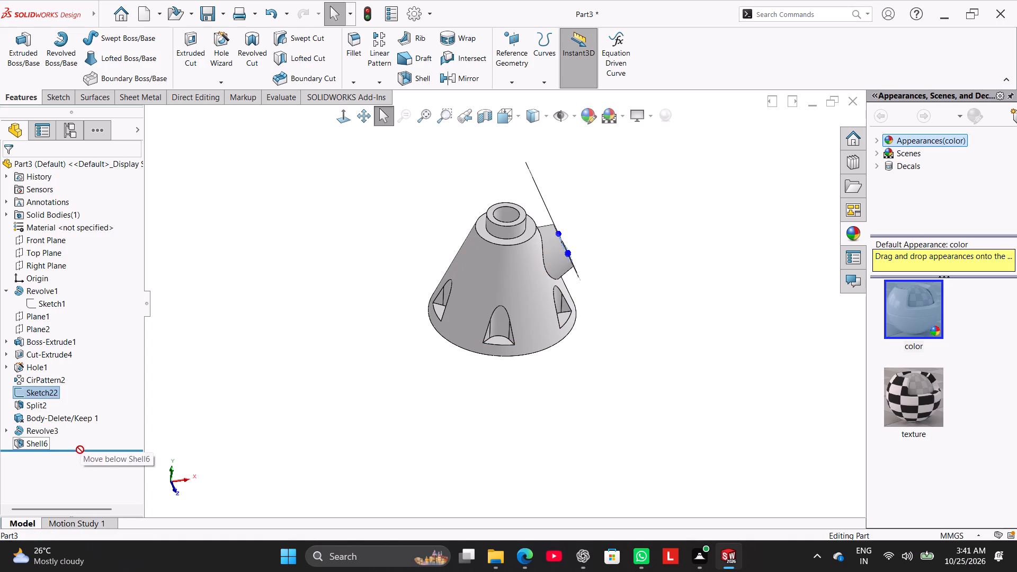
left_click_drag(80, 450, 57, 443)
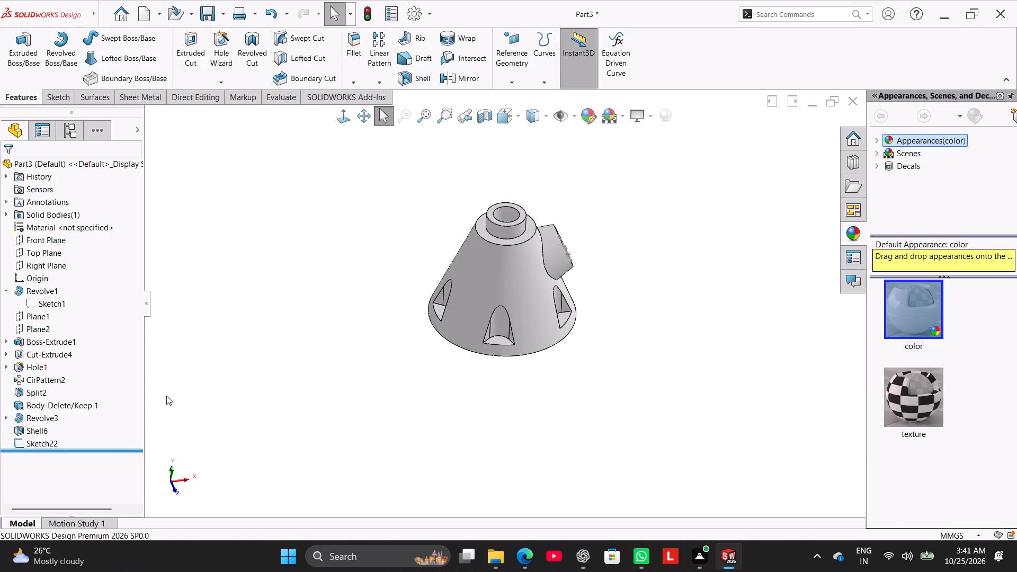
left_click(228, 379)
Examine the shelled housing's walls around the neck, side boss and arched base pockets with a temporary section view on the Front Plane.
middle_click_drag(351, 350, 282, 392)
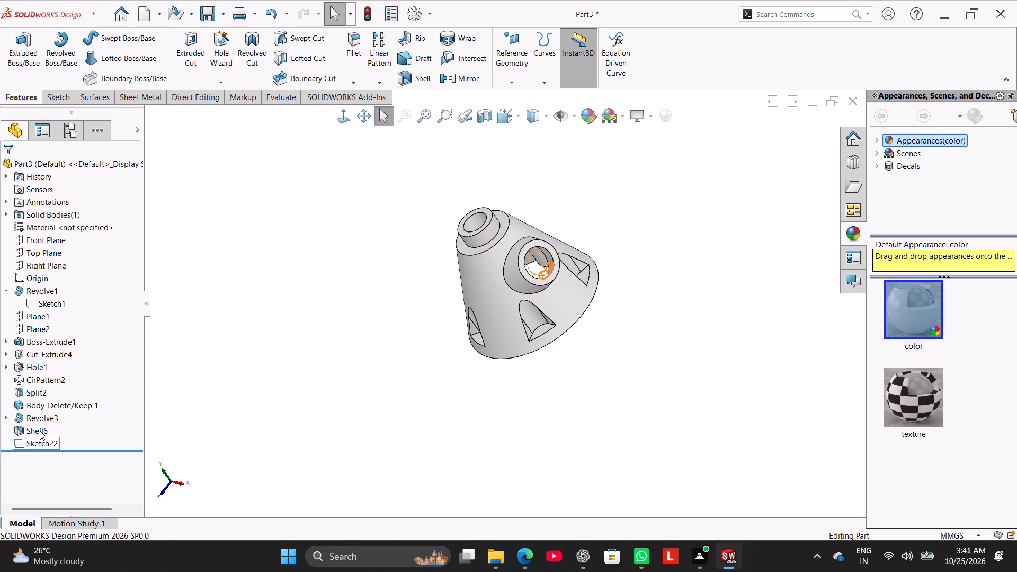
middle_click_drag(365, 377, 321, 372)
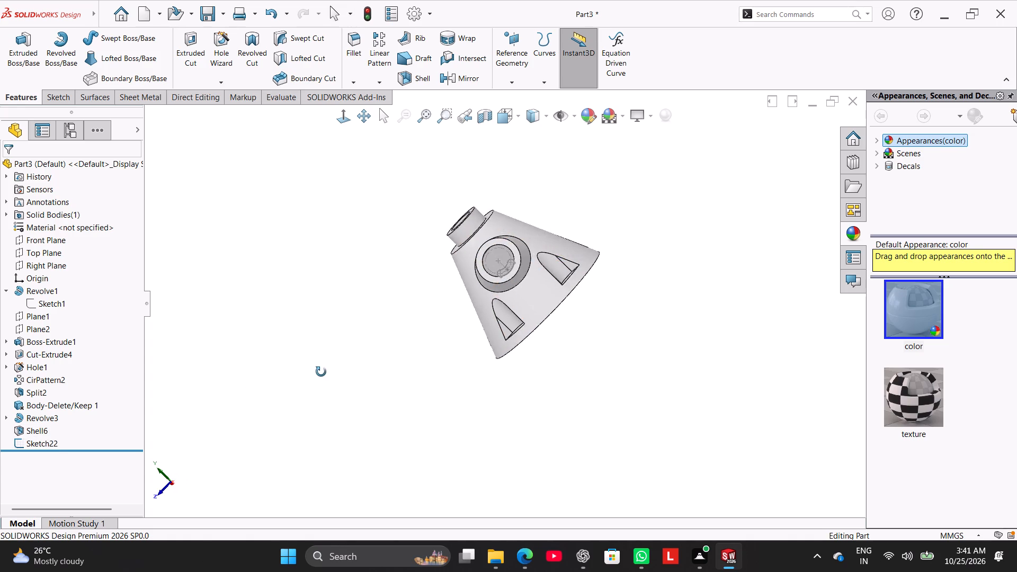
middle_click_drag(321, 372, 493, 256)
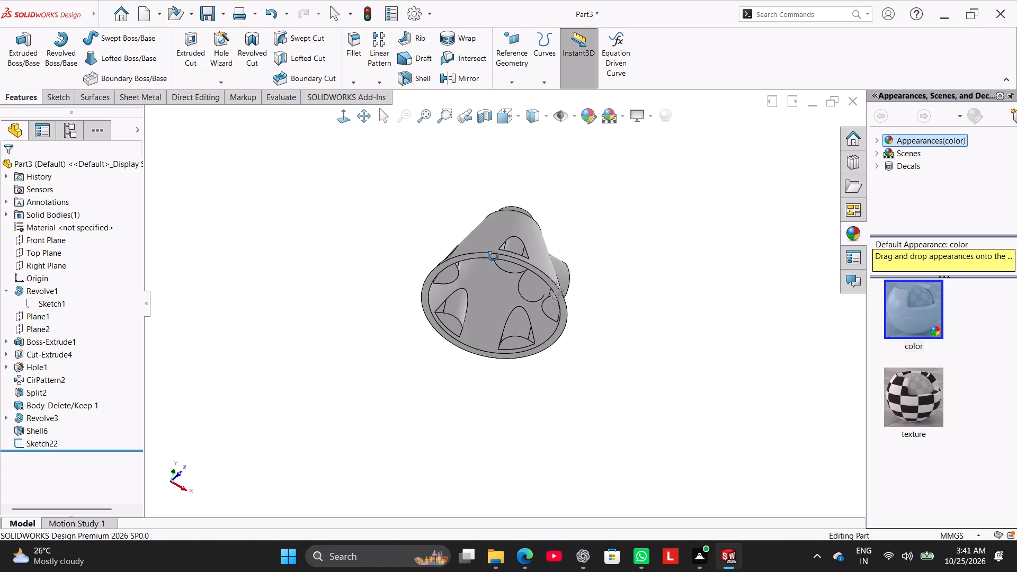
middle_click_drag(493, 256, 493, 277)
left_click(482, 117)
left_click(344, 117)
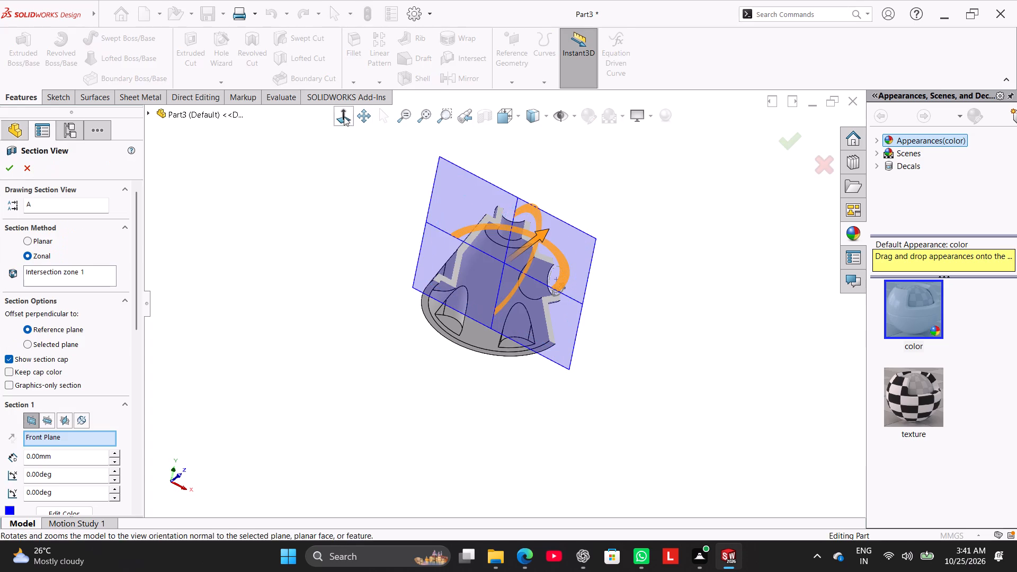
left_click(299, 305)
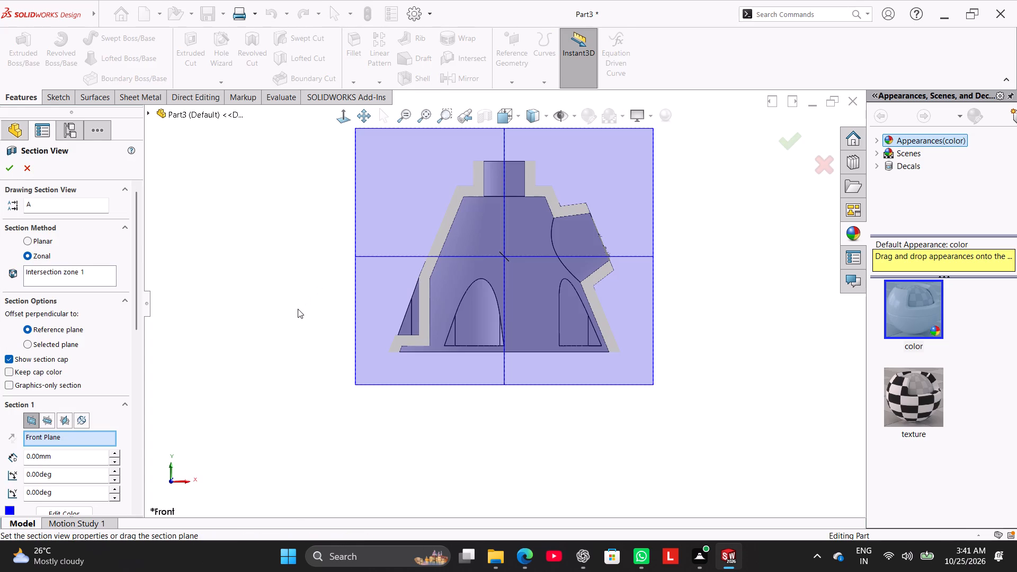
scroll(632, 362, "down", 2)
middle_click_drag(250, 275, 256, 294)
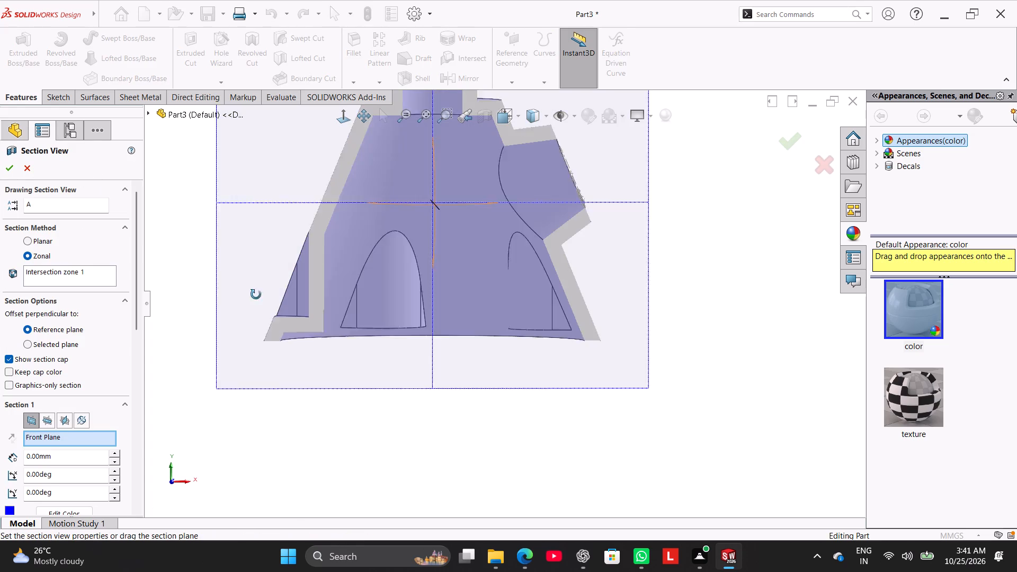
middle_click_drag(256, 294, 253, 250)
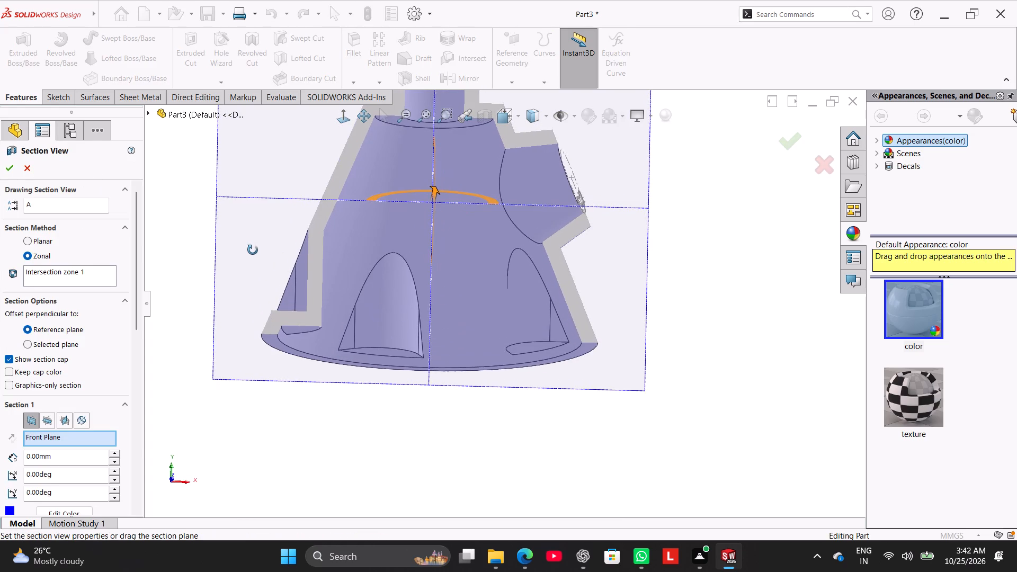
middle_click_drag(253, 250, 251, 262)
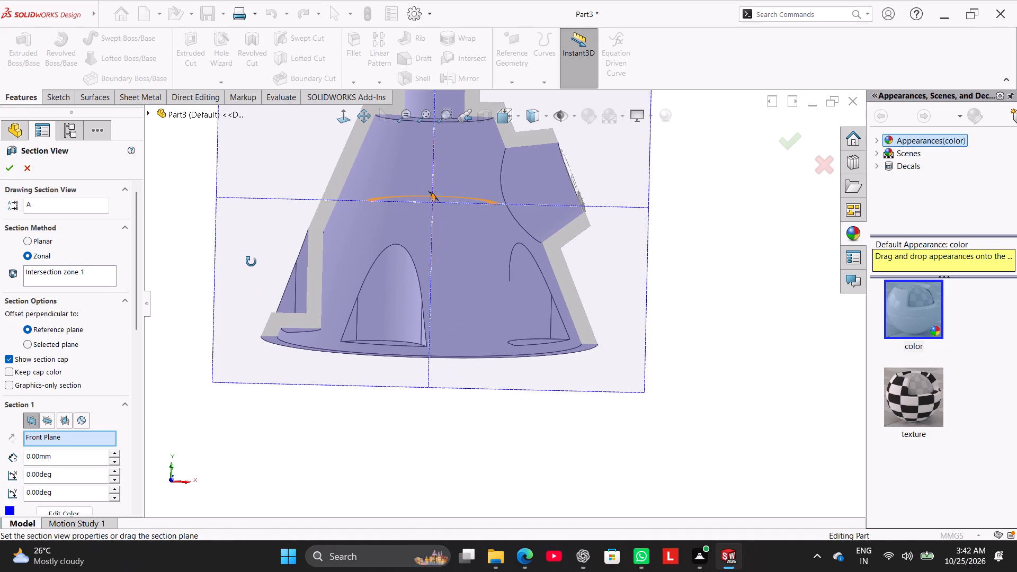
middle_click_drag(251, 262, 249, 263)
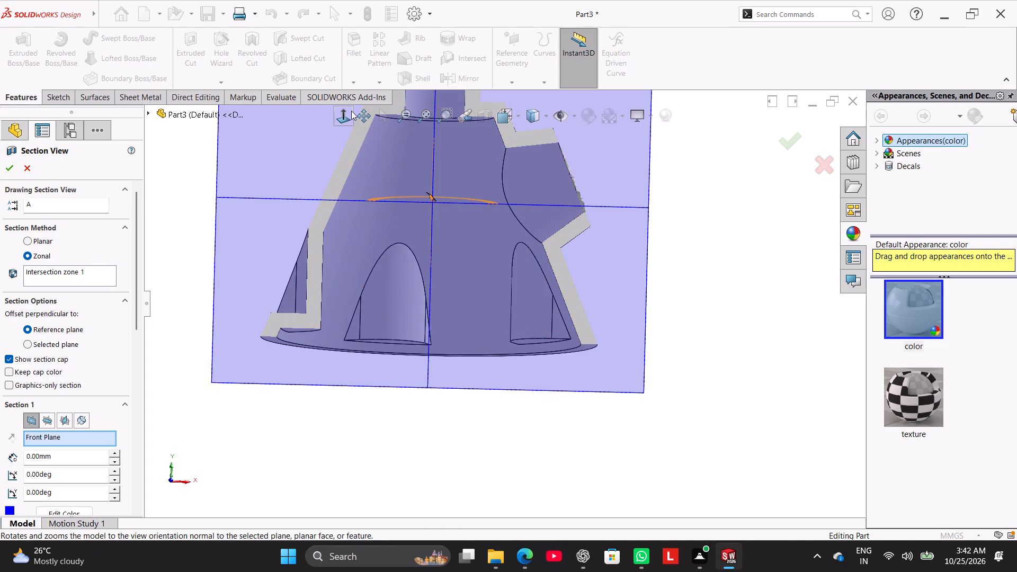
left_click(350, 110)
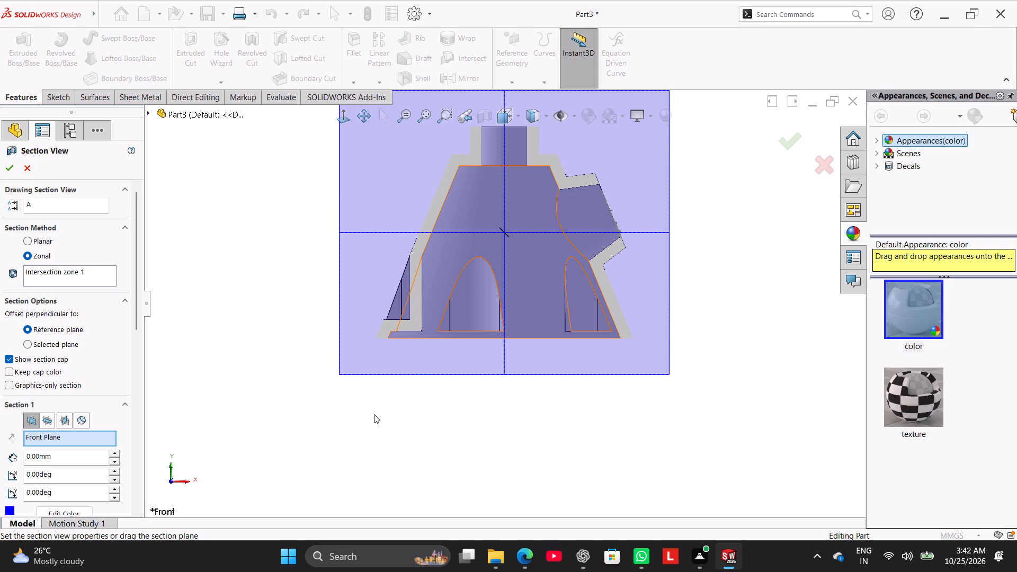
middle_click_drag(399, 388, 399, 367)
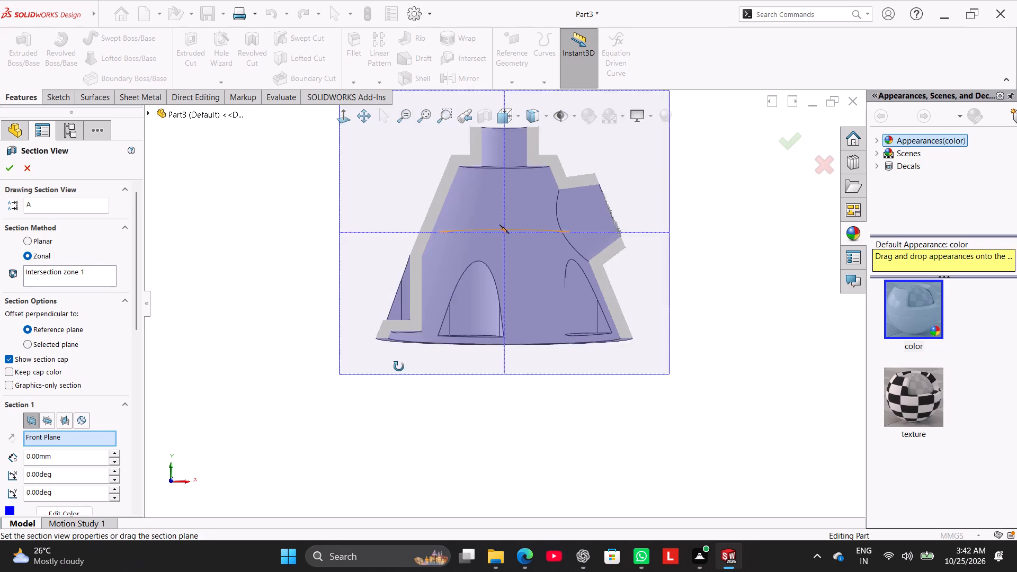
middle_click_drag(399, 367, 391, 242)
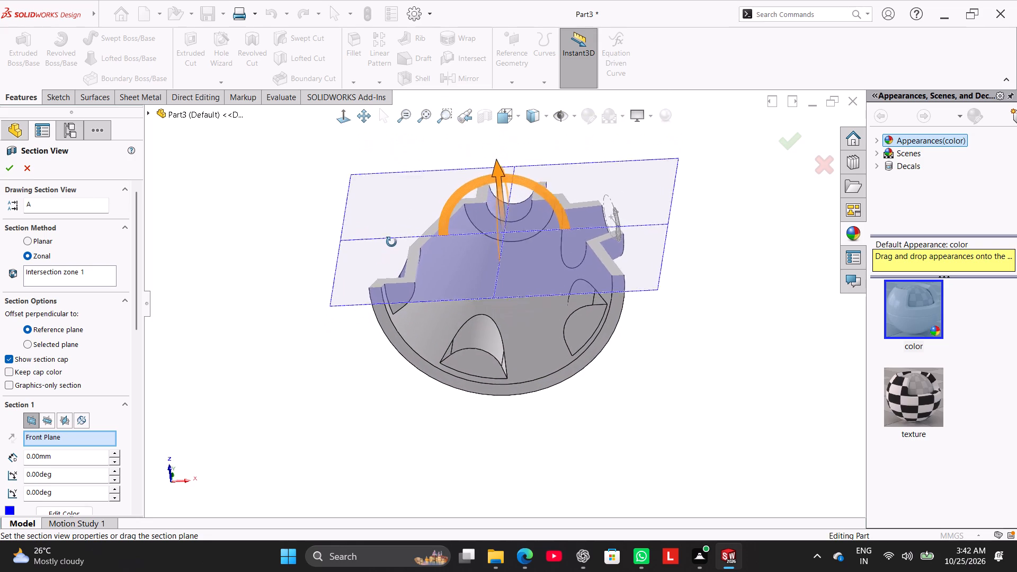
middle_click_drag(391, 242, 403, 382)
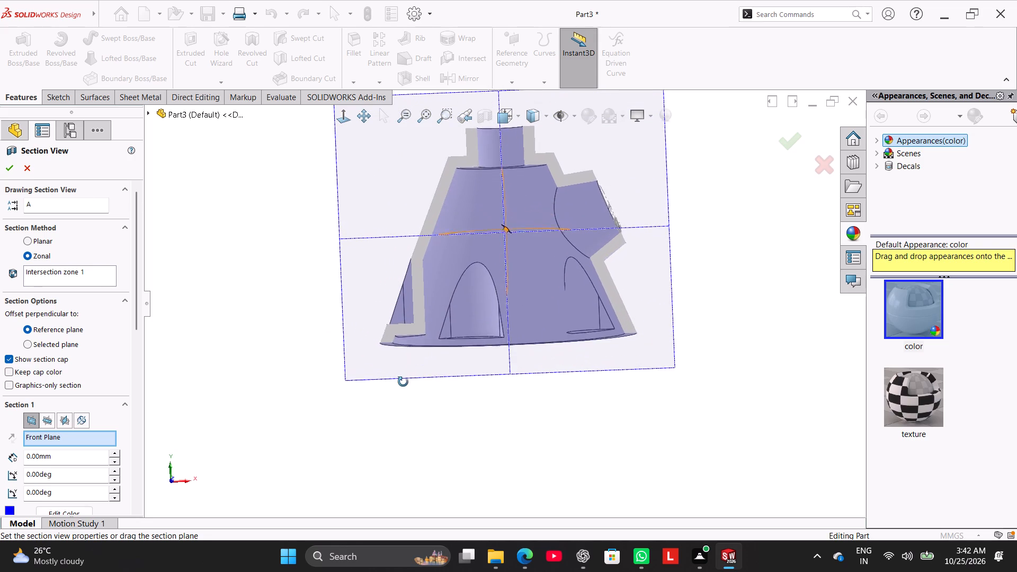
middle_click_drag(403, 382, 403, 406)
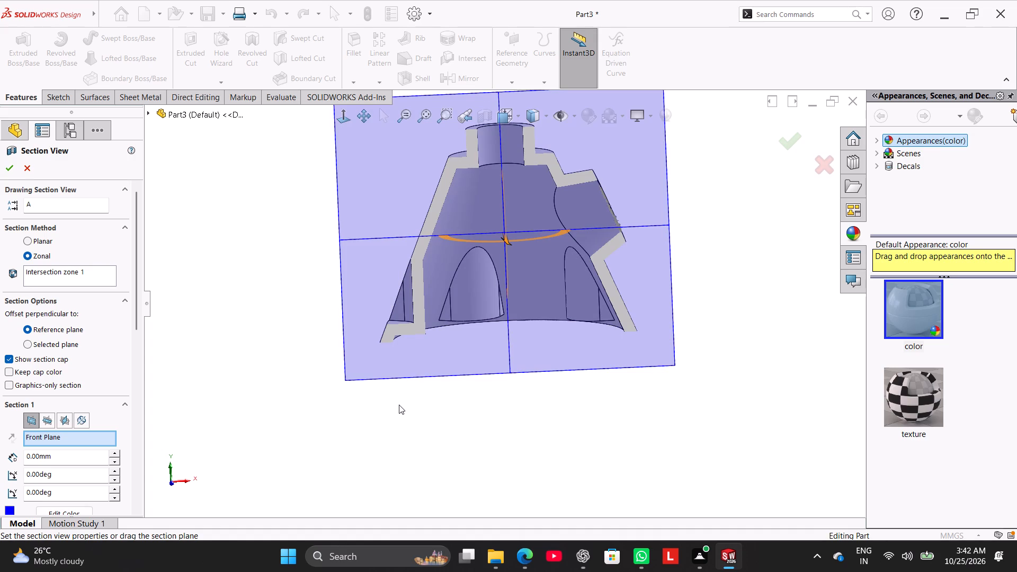
left_click(270, 312)
middle_click_drag(293, 360, 223, 312)
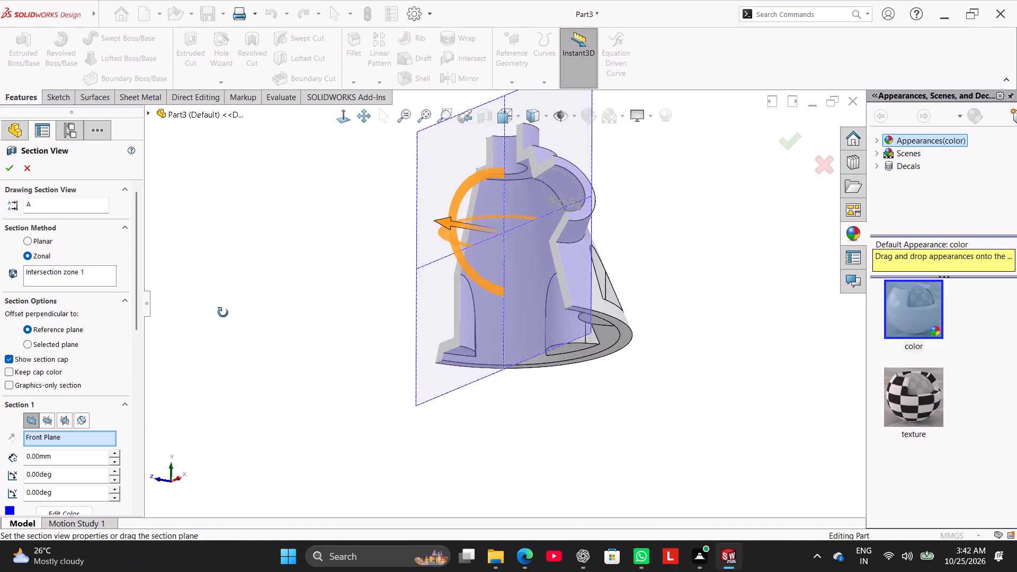
middle_click_drag(223, 312, 229, 221)
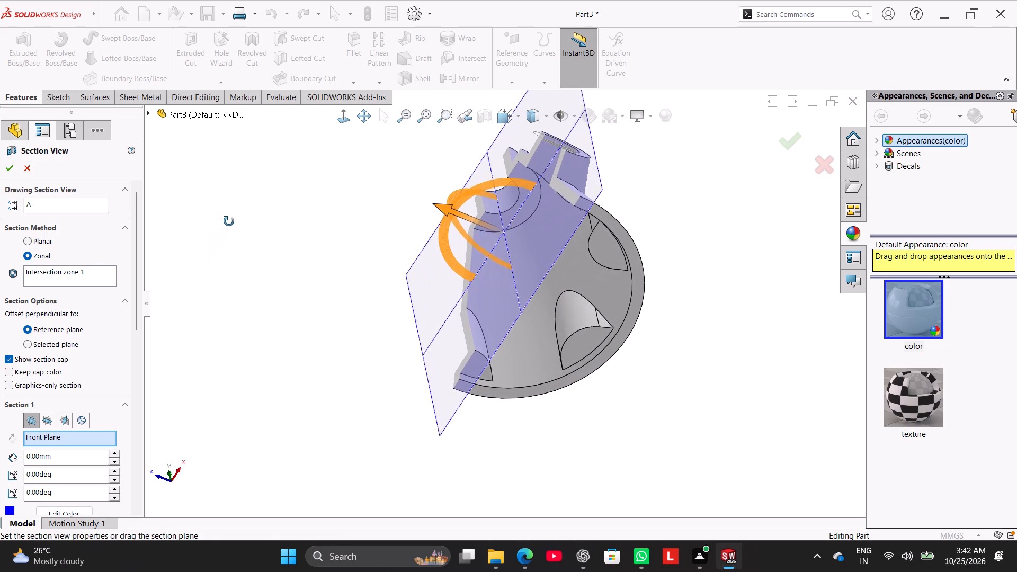
middle_click_drag(229, 221, 253, 320)
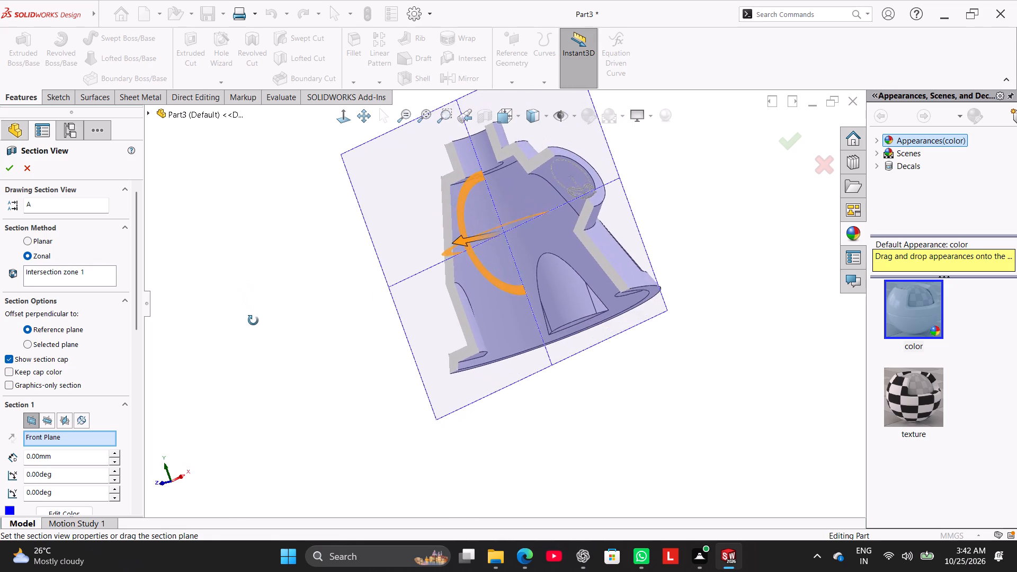
middle_click_drag(253, 320, 270, 325)
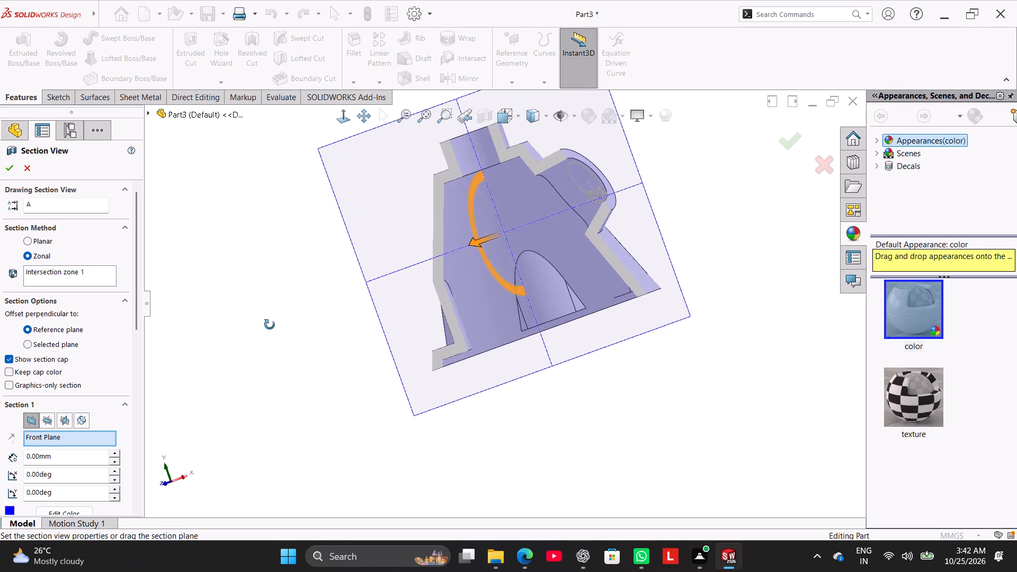
middle_click_drag(270, 325, 274, 299)
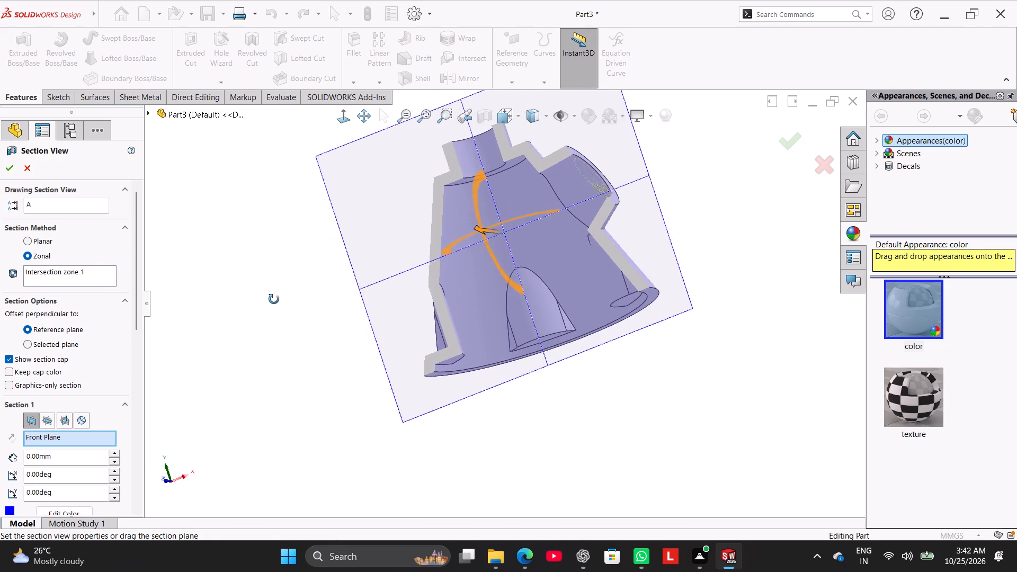
middle_click_drag(274, 299, 286, 339)
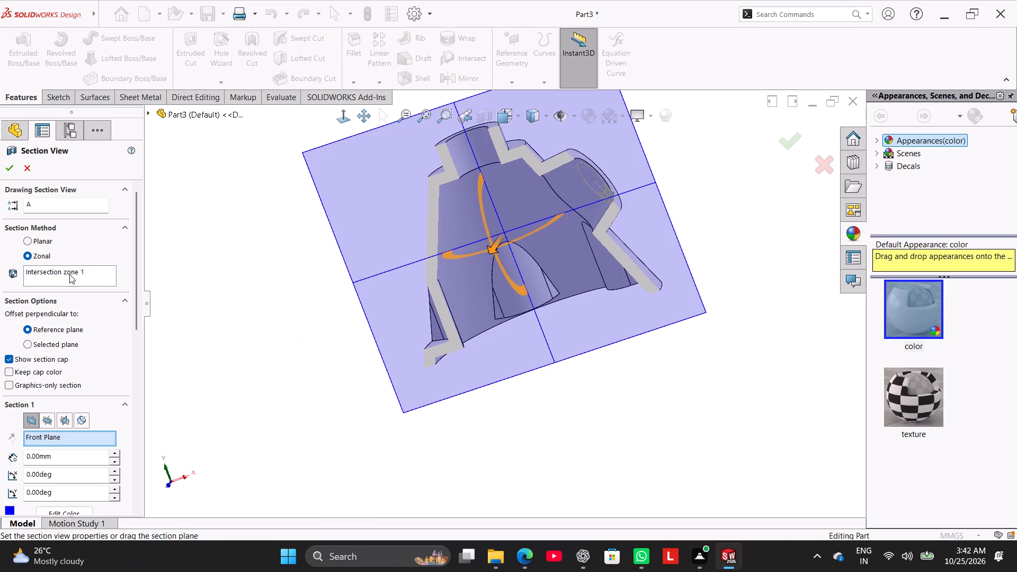
left_click(32, 165)
Examine the existing shell's 5 mm wall preview and its three removed faces from above, below and the side.
middle_click_drag(240, 287, 243, 292)
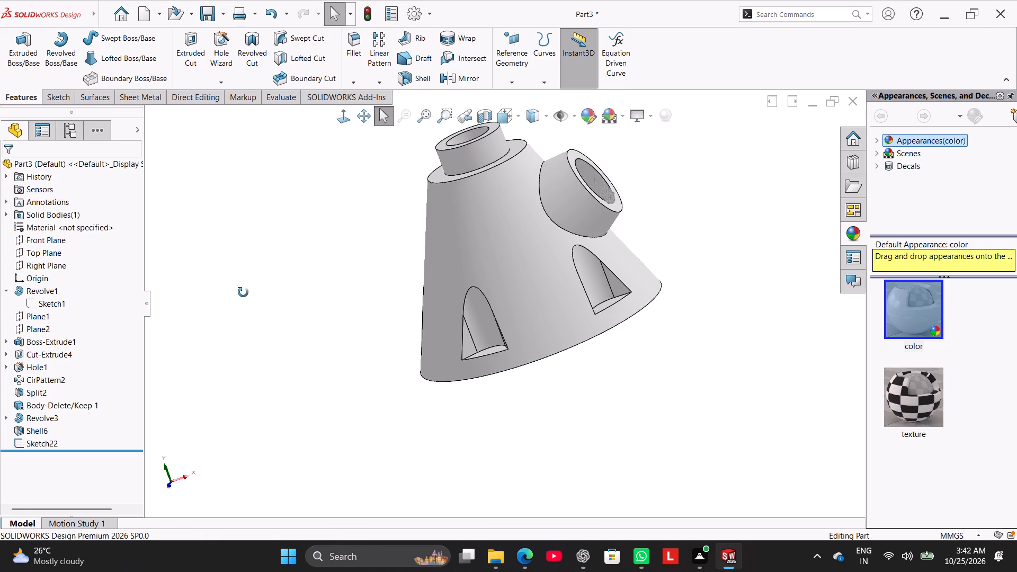
middle_click_drag(243, 292, 244, 296)
right_click(30, 428)
left_click(47, 308)
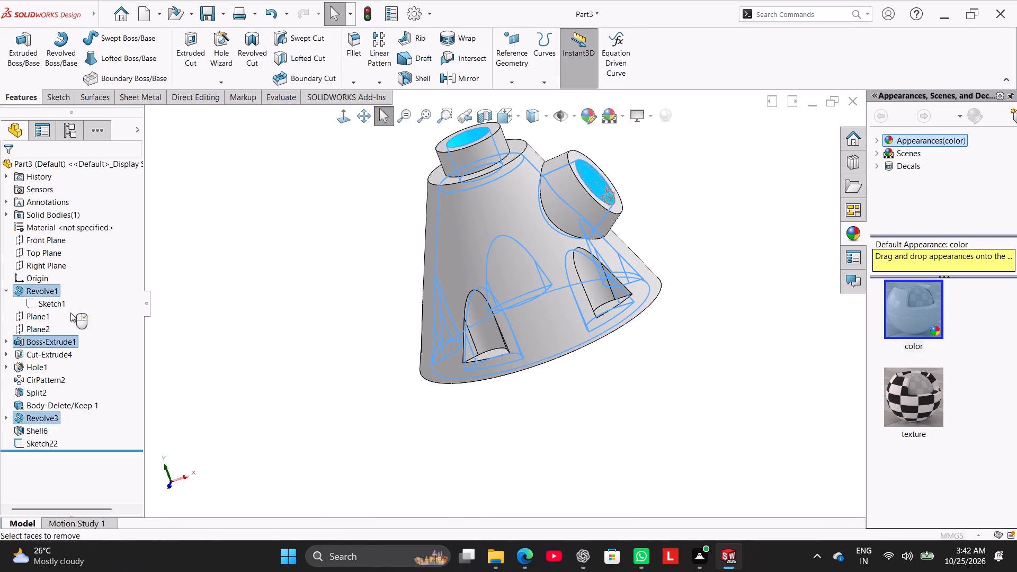
middle_click_drag(310, 292, 295, 255)
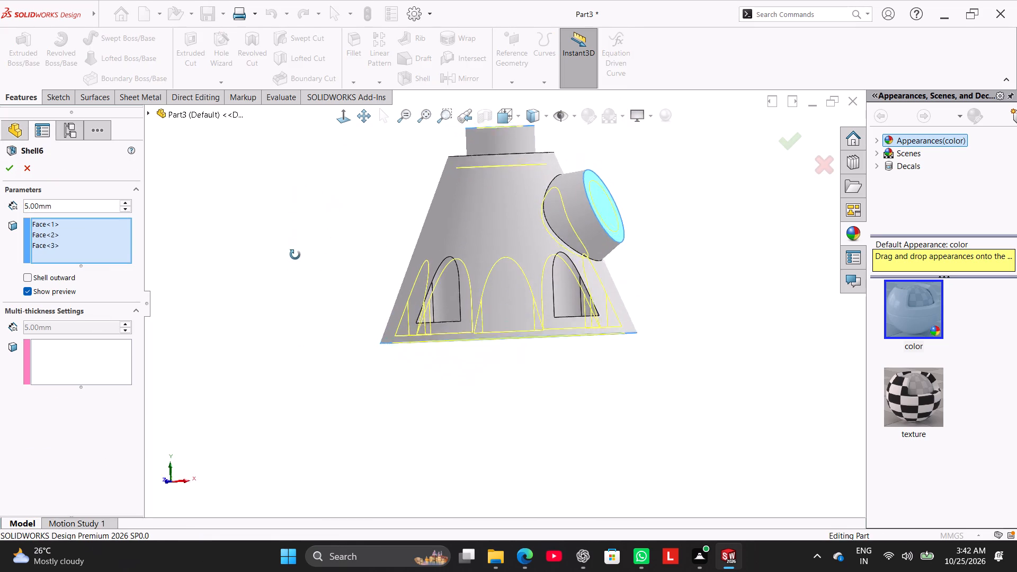
middle_click_drag(295, 255, 241, 205)
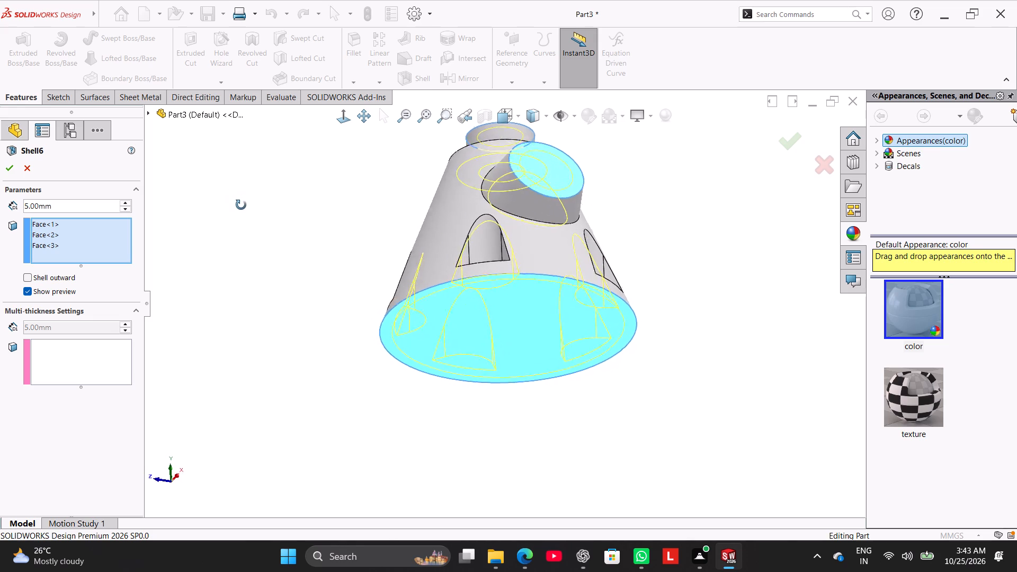
middle_click_drag(241, 205, 260, 334)
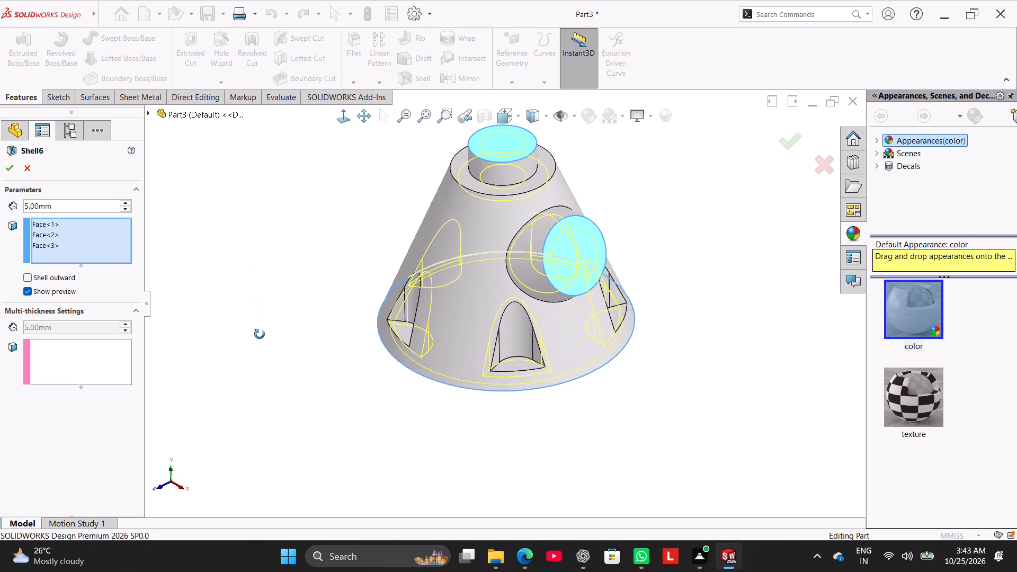
middle_click_drag(260, 334, 249, 338)
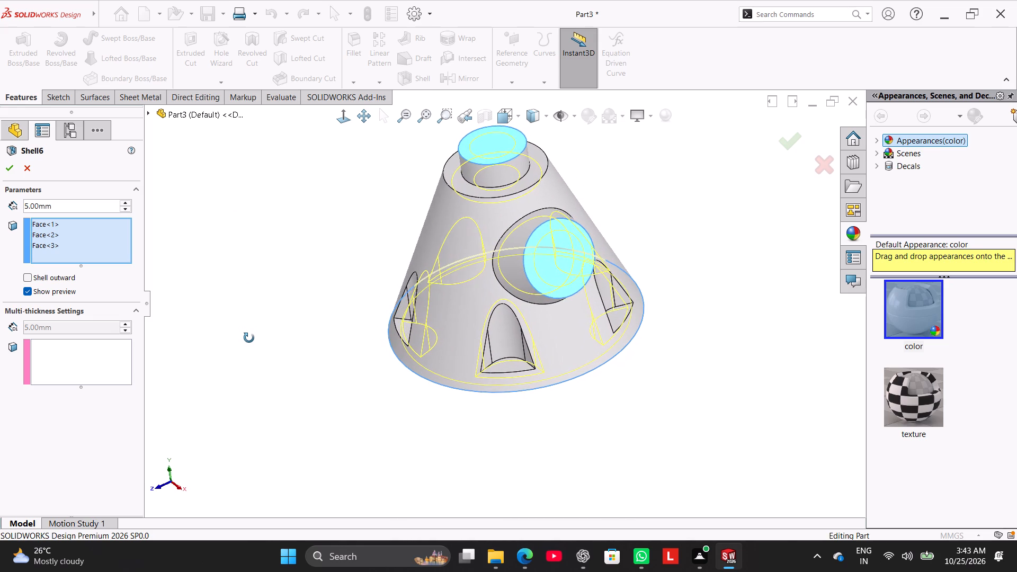
middle_click_drag(249, 338, 262, 299)
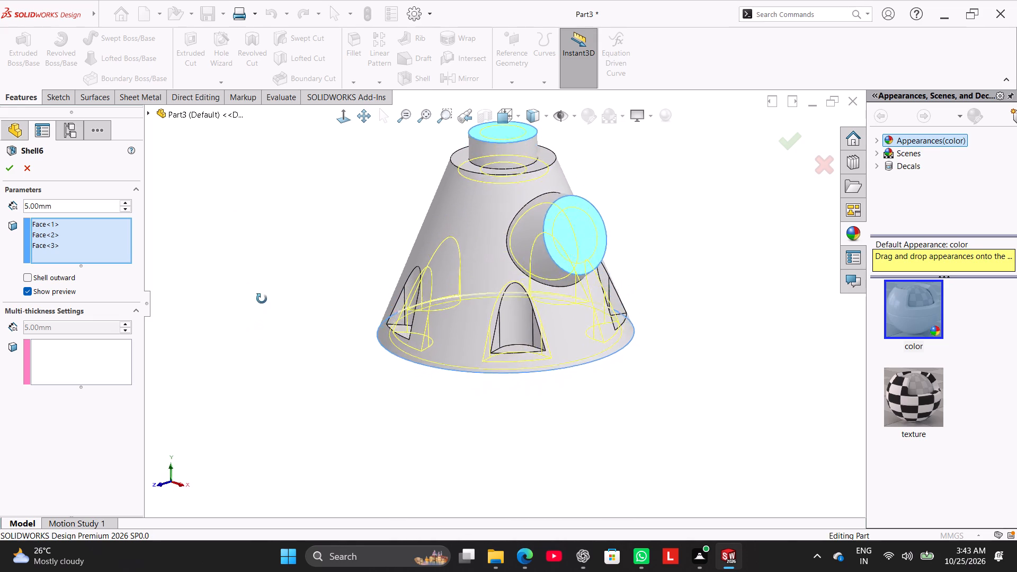
middle_click_drag(262, 299, 279, 231)
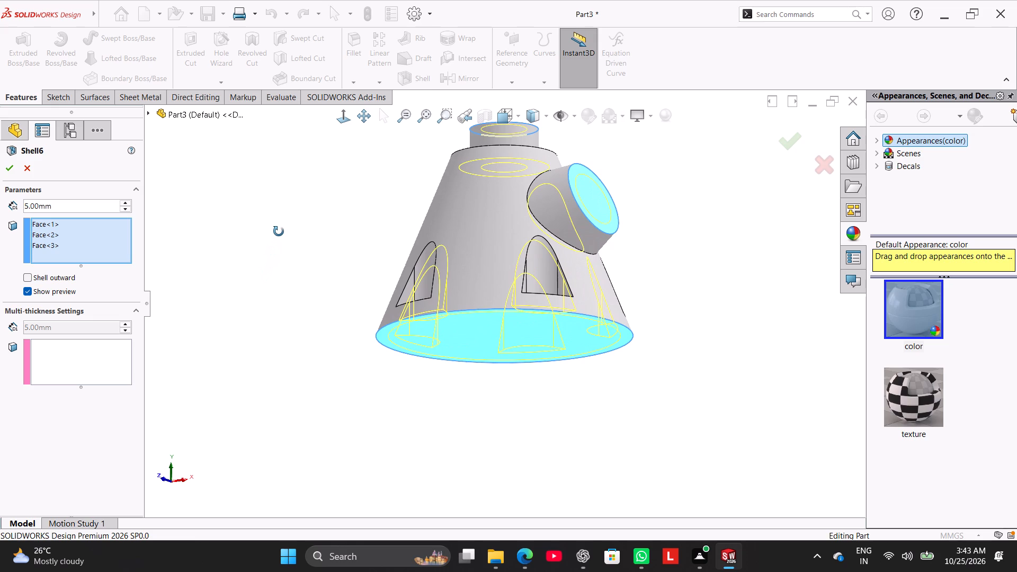
middle_click_drag(279, 231, 275, 341)
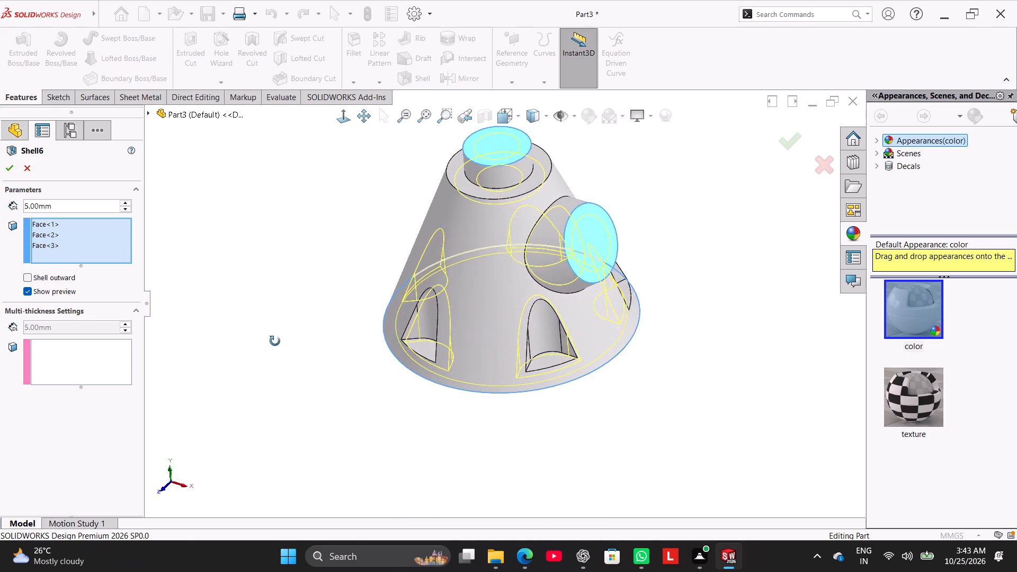
middle_click_drag(275, 341, 267, 338)
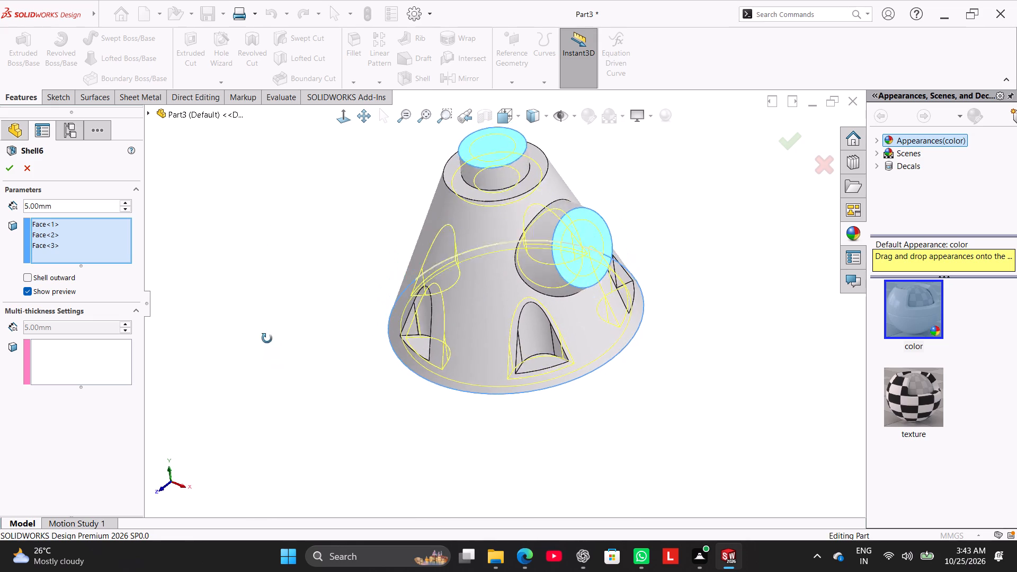
middle_click_drag(267, 338, 211, 198)
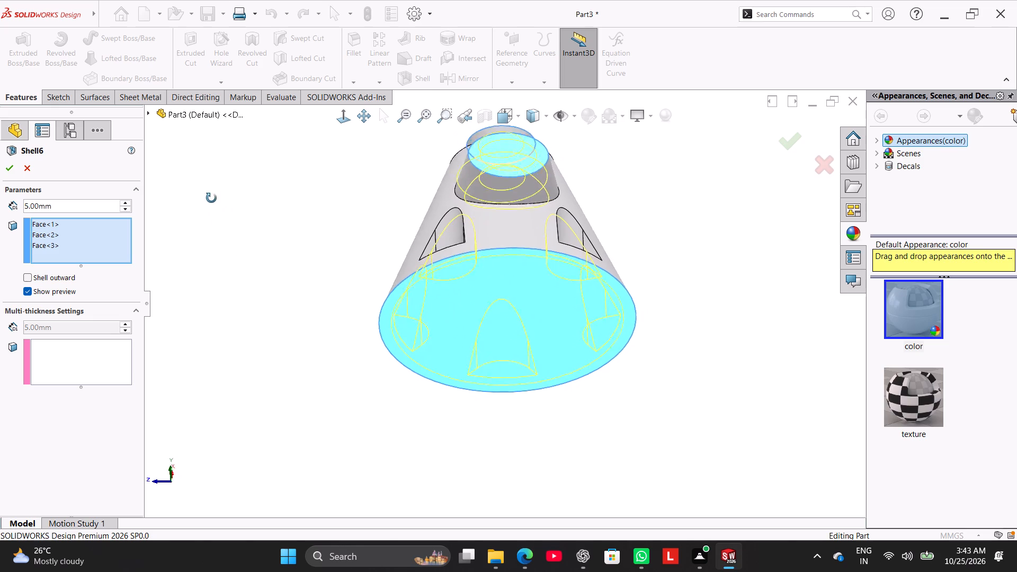
middle_click_drag(211, 198, 211, 173)
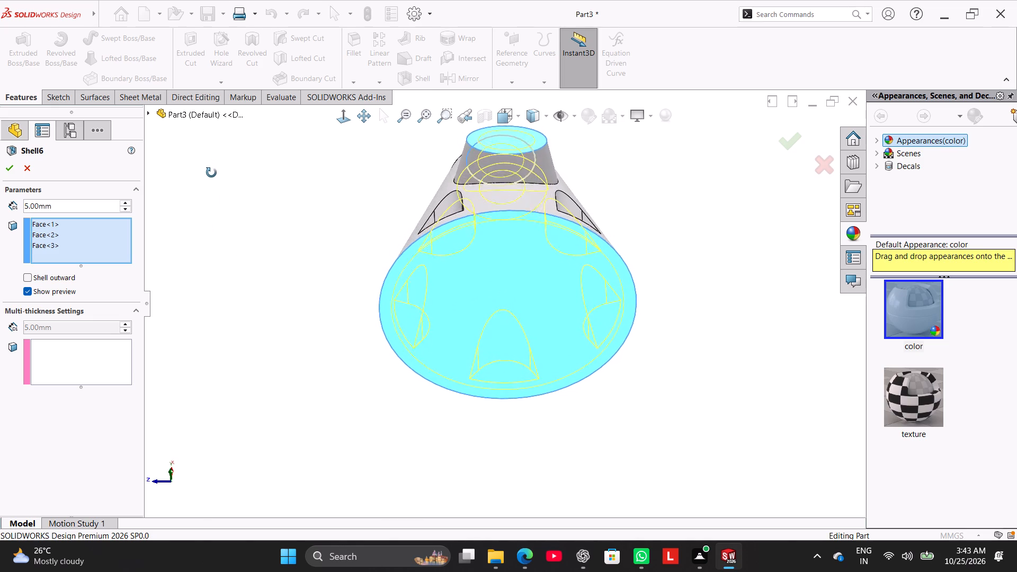
middle_click_drag(211, 173, 215, 191)
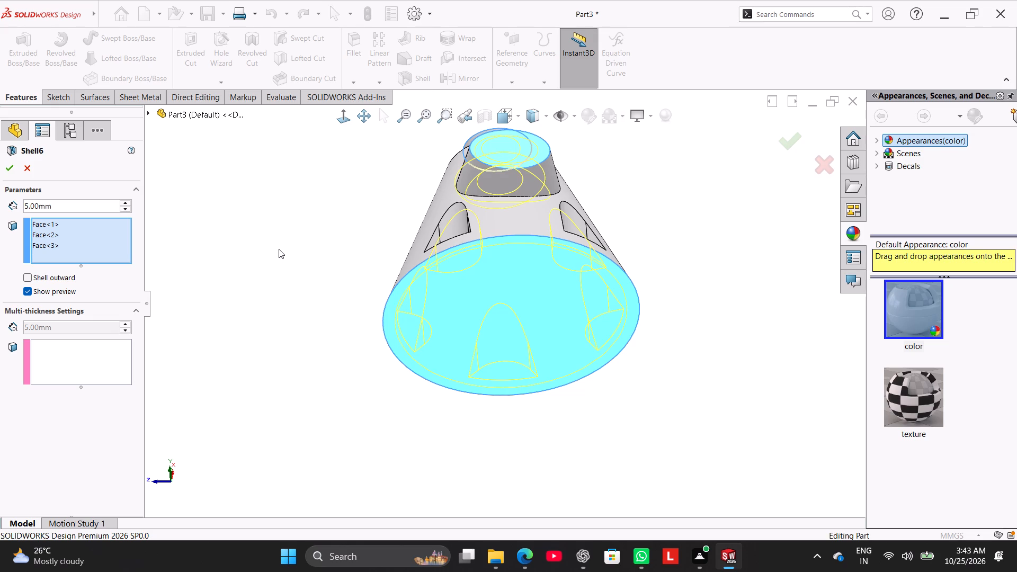
middle_click_drag(279, 249, 287, 316)
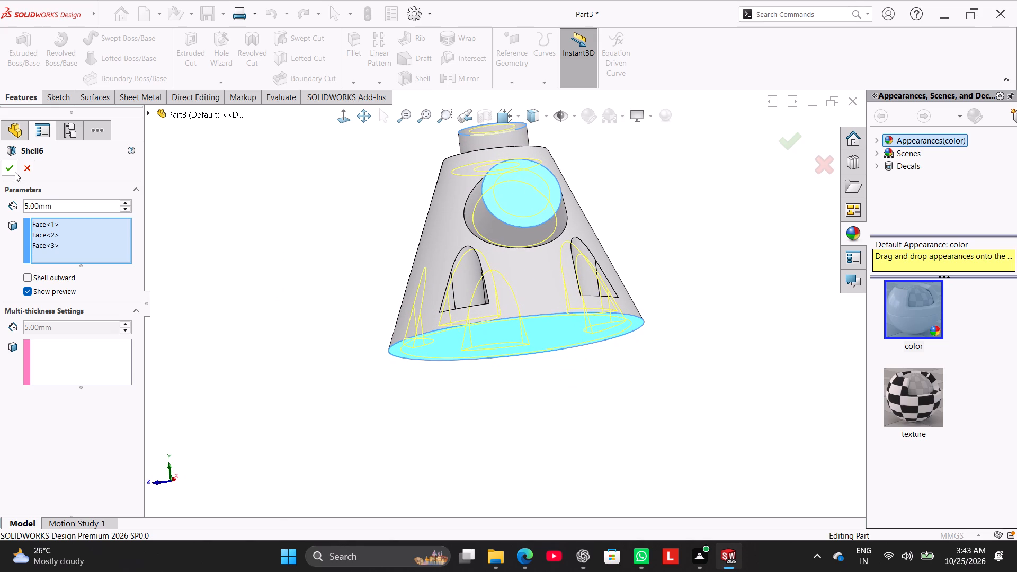
left_click(14, 172)
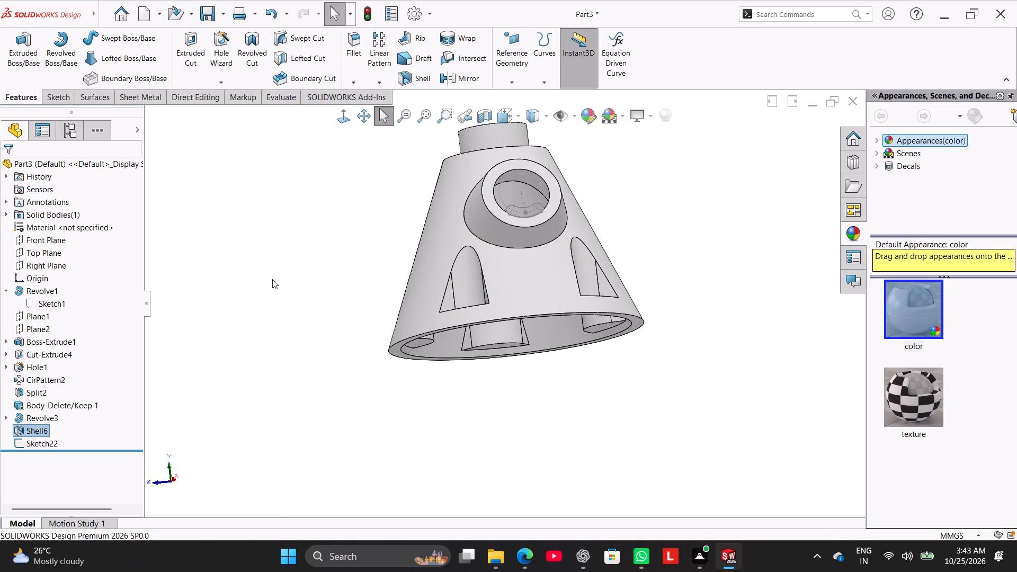
left_click(272, 279)
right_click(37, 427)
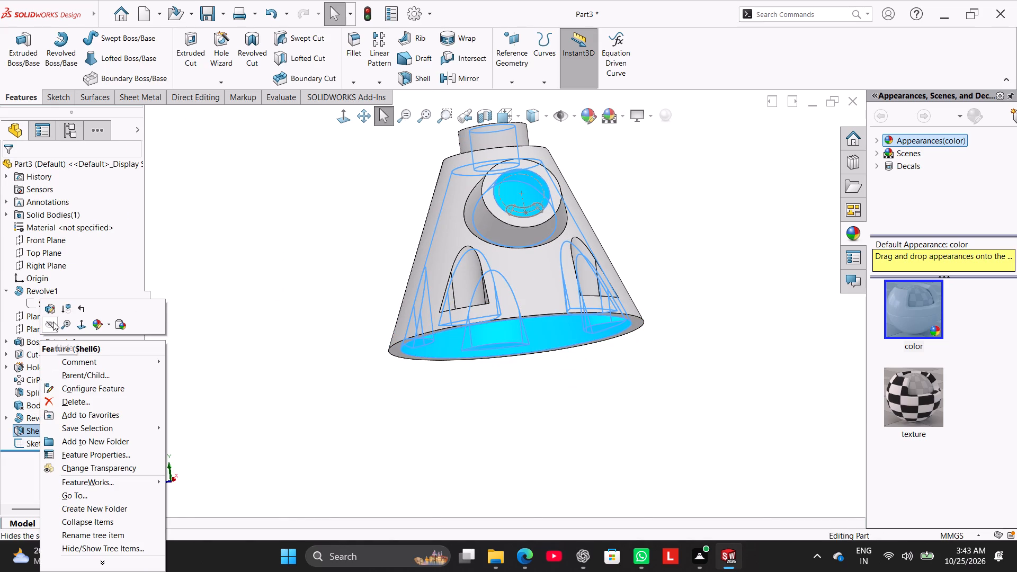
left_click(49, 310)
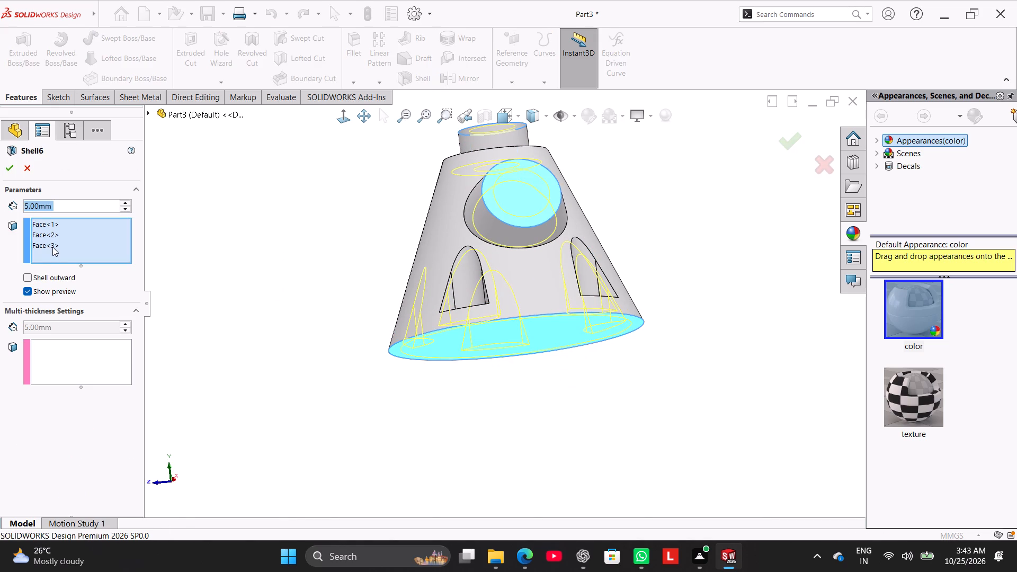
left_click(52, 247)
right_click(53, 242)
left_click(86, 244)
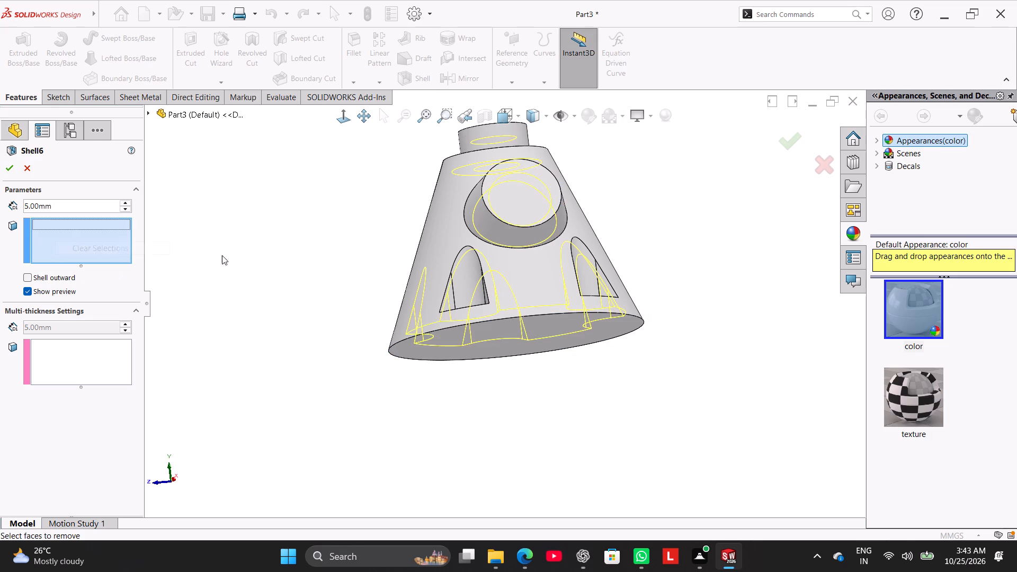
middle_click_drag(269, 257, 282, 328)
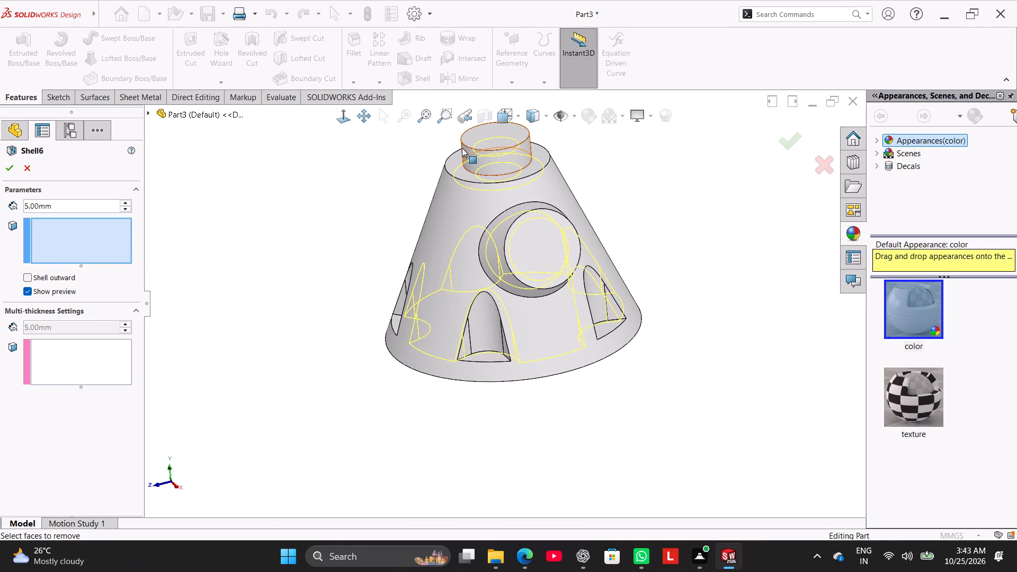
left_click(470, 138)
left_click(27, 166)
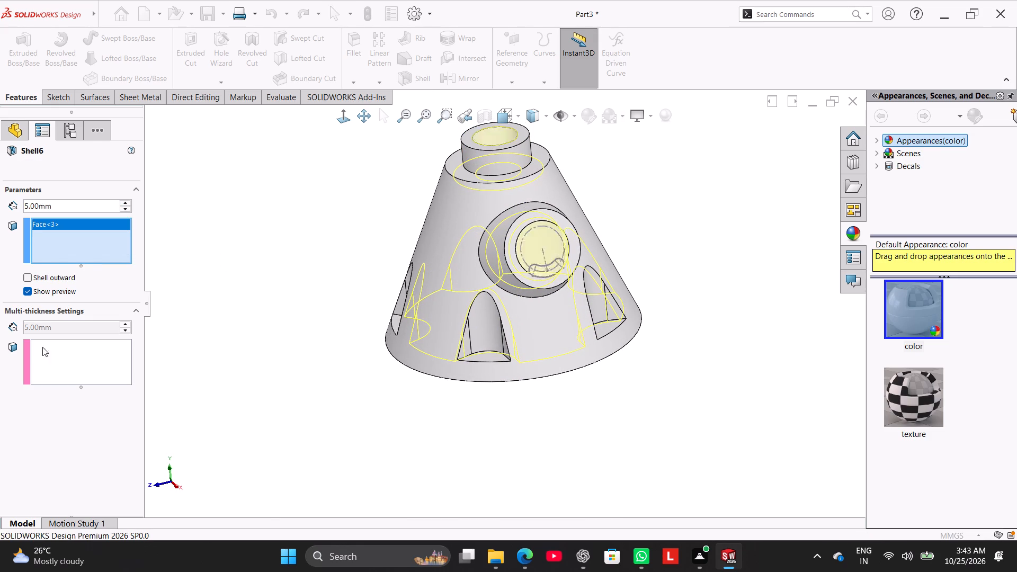
Delete the Shell6 feature from the conical housing.
right_click(40, 426)
left_click(83, 400)
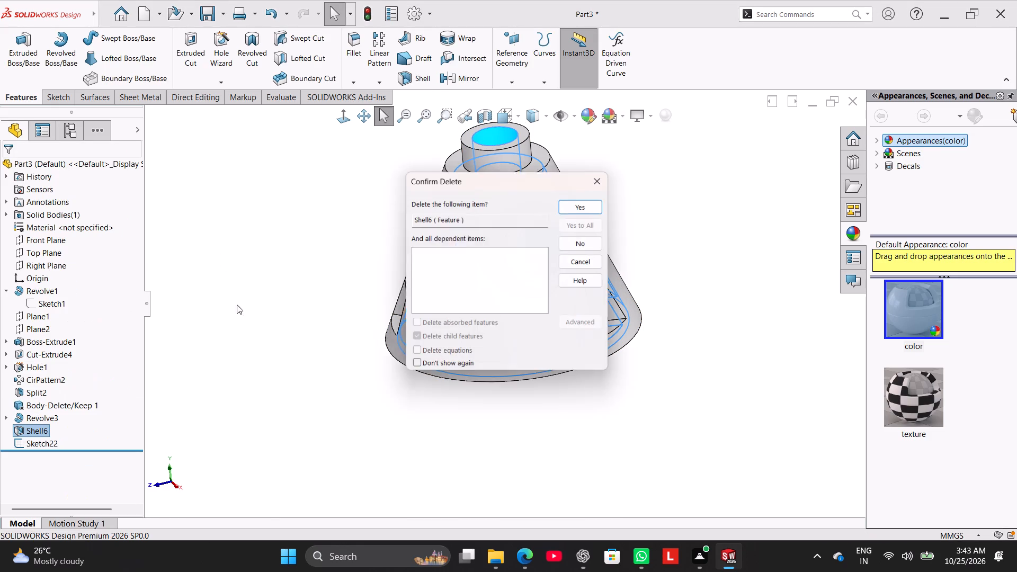
left_click(570, 204)
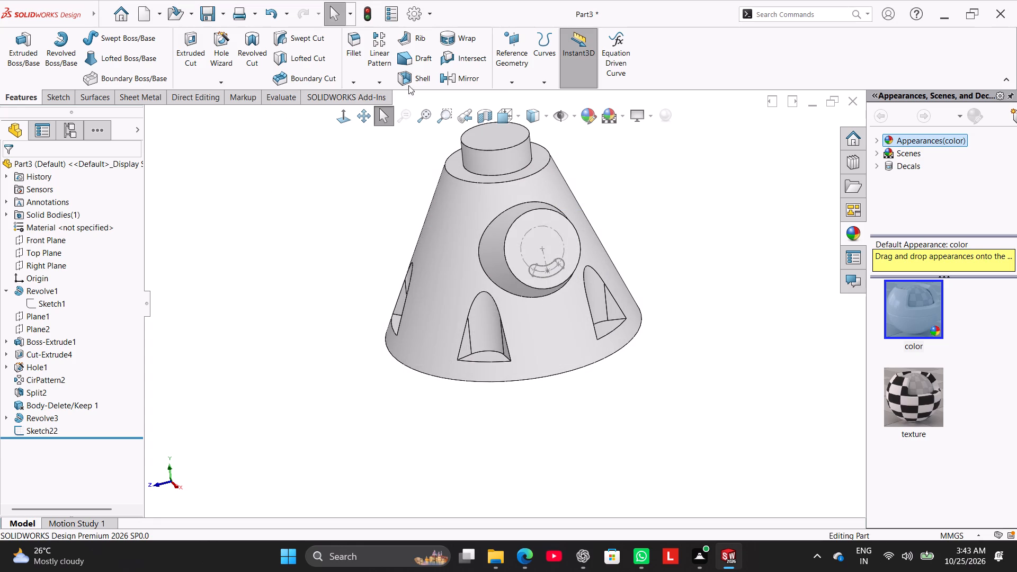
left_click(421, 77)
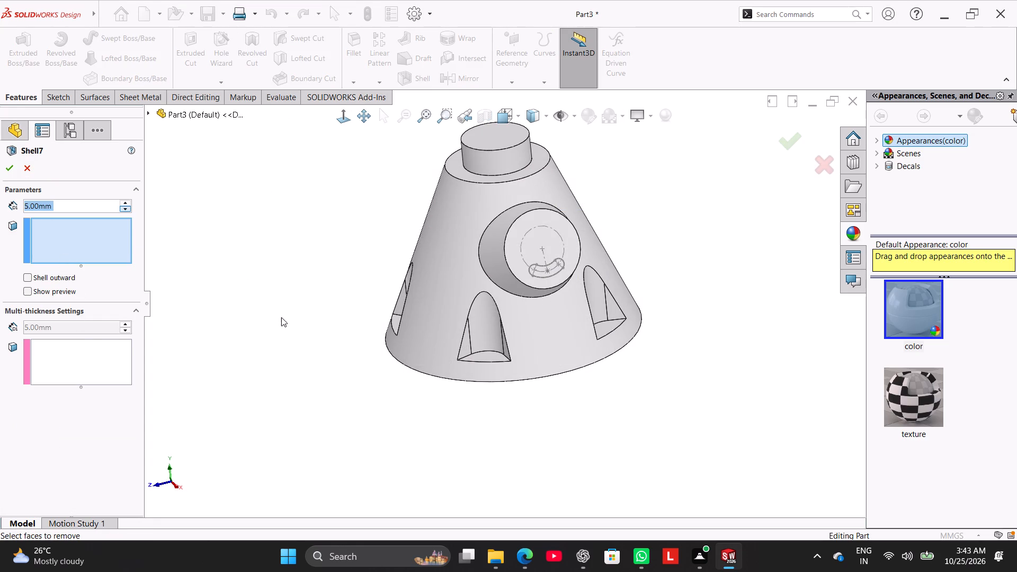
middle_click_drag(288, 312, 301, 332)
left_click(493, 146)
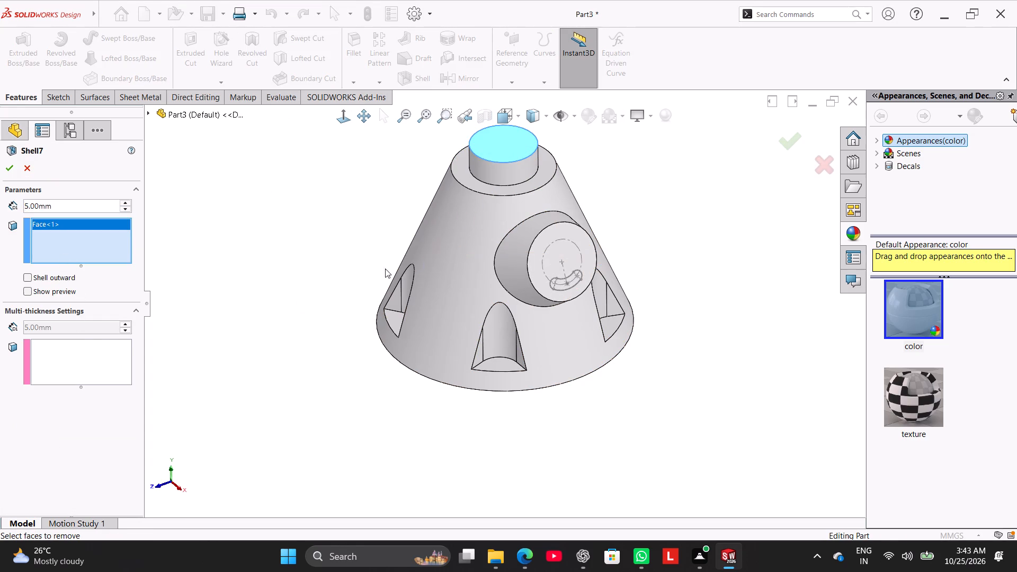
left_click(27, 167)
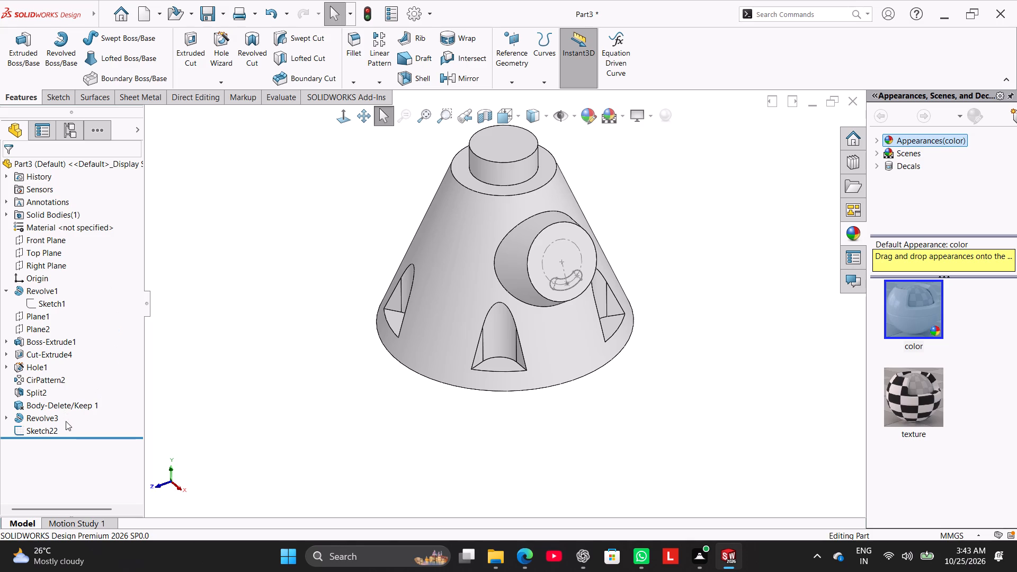
Shell the solid conical housing with a 5 mm wall thickness and no faces removed.
left_click(411, 84)
left_click(12, 171)
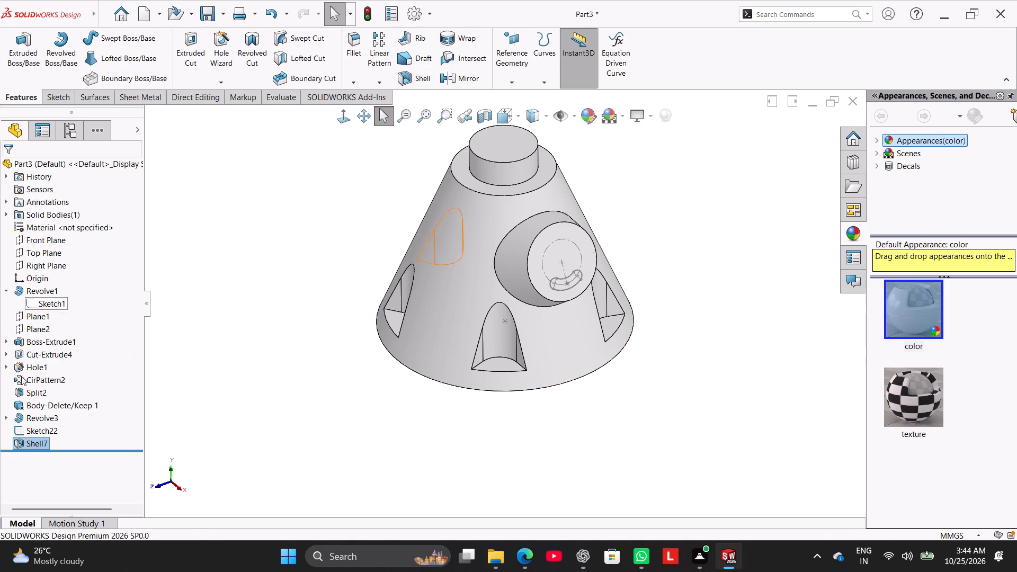
Reorder the slot profile Sketch22 to follow the new shell in the feature history.
left_click_drag(56, 427, 55, 455)
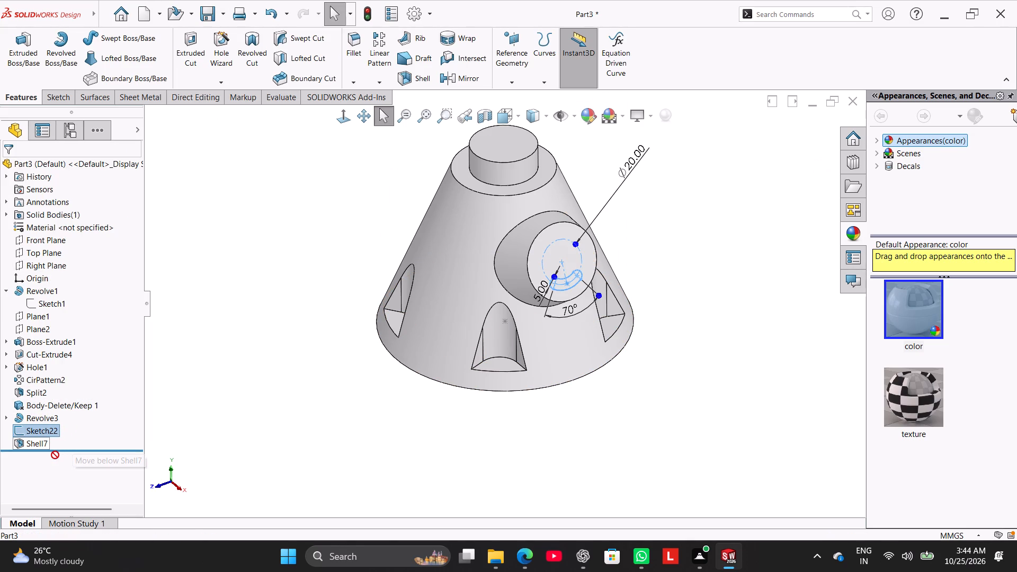
left_click_drag(55, 455, 58, 450)
left_click_drag(50, 431, 60, 446)
left_click(35, 426)
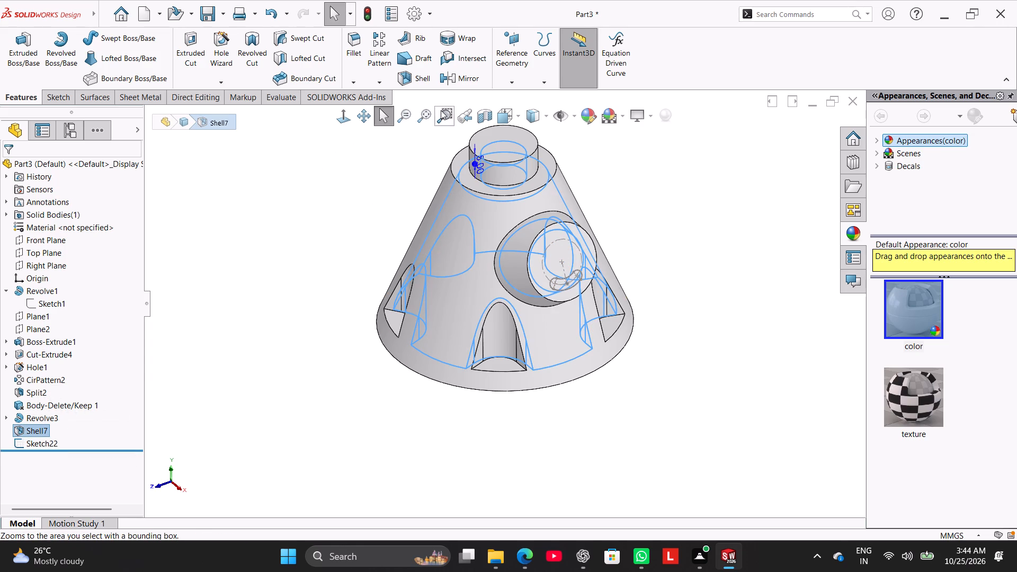
left_click(336, 200)
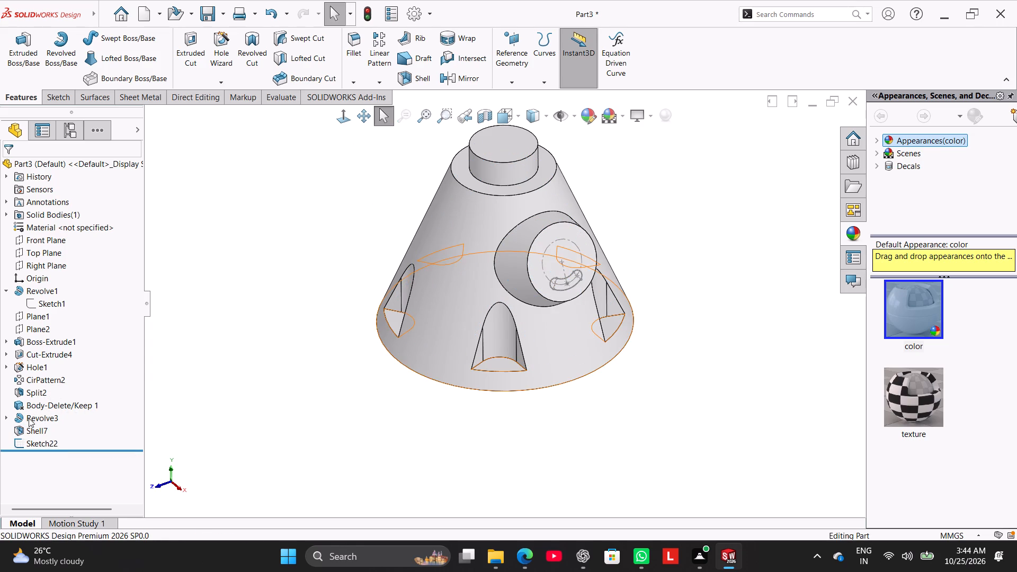
Edit the Shell7 feature to remove the top end face of the upper cylindrical neck, with the preview shown.
right_click(33, 433)
left_click(45, 308)
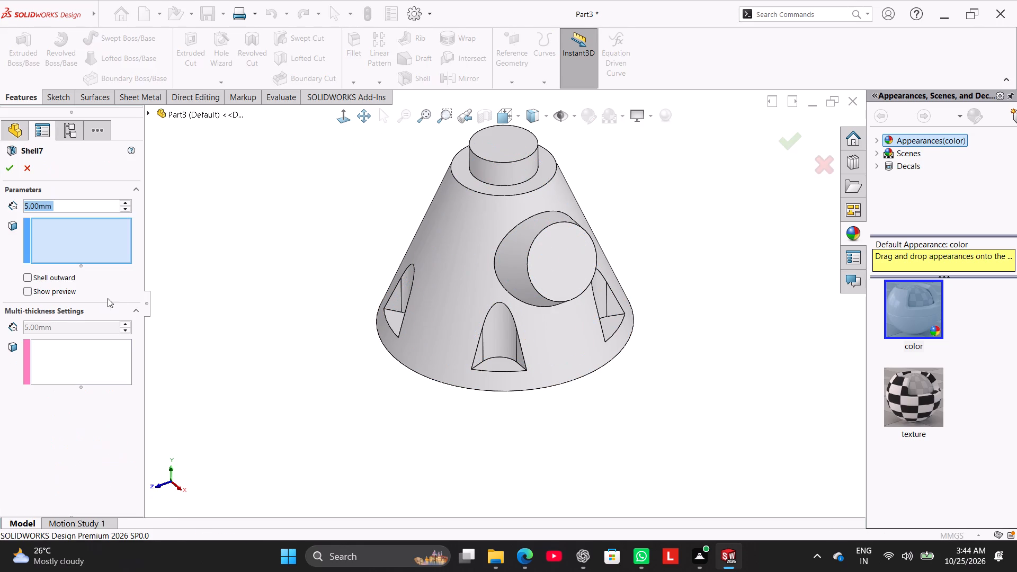
left_click(218, 259)
left_click(103, 246)
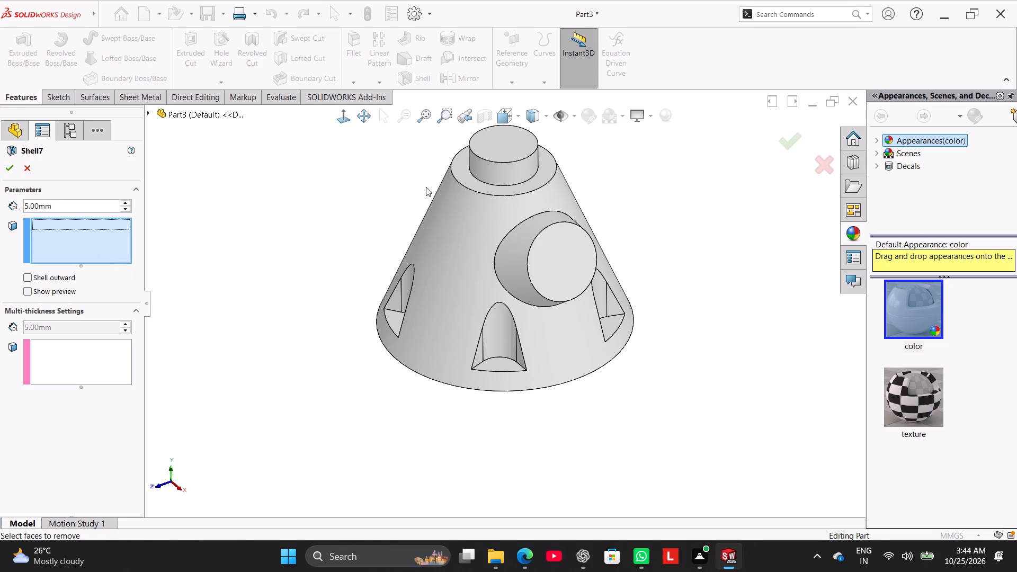
left_click(501, 148)
middle_click_drag(317, 273, 362, 202)
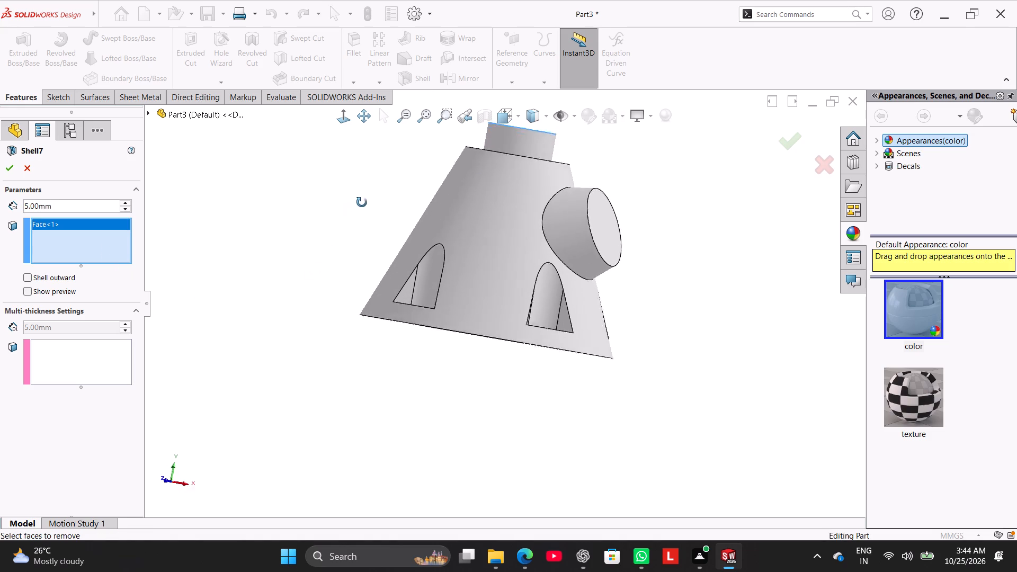
middle_click_drag(362, 202, 342, 213)
left_click(65, 288)
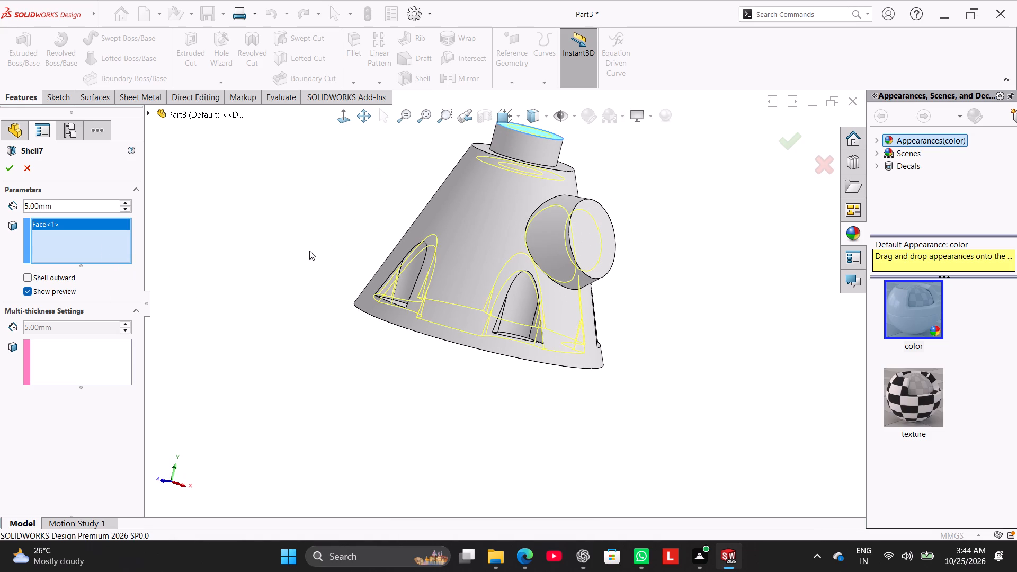
middle_click_drag(302, 252, 314, 261)
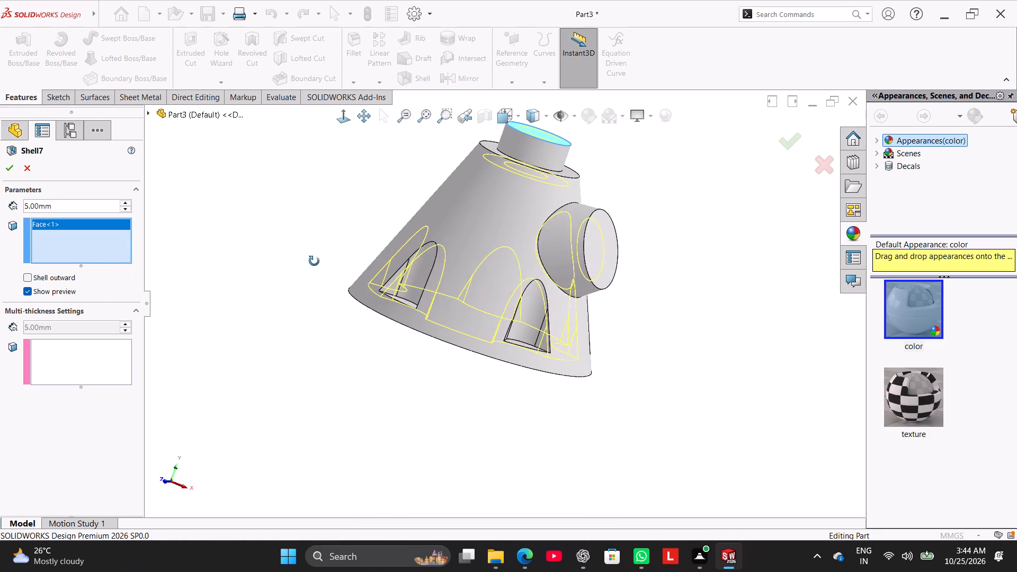
middle_click_drag(314, 261, 287, 234)
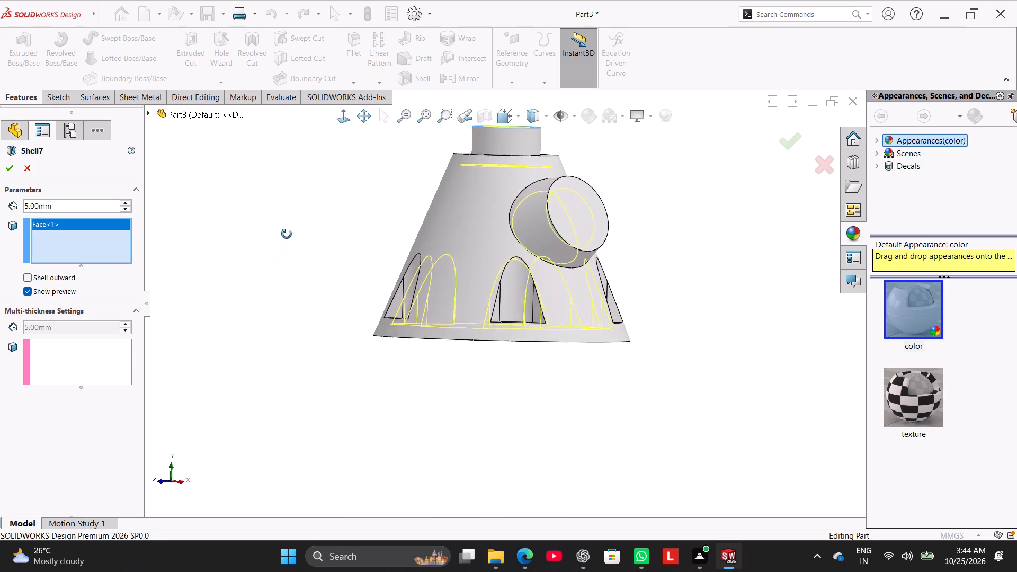
middle_click_drag(287, 234, 260, 155)
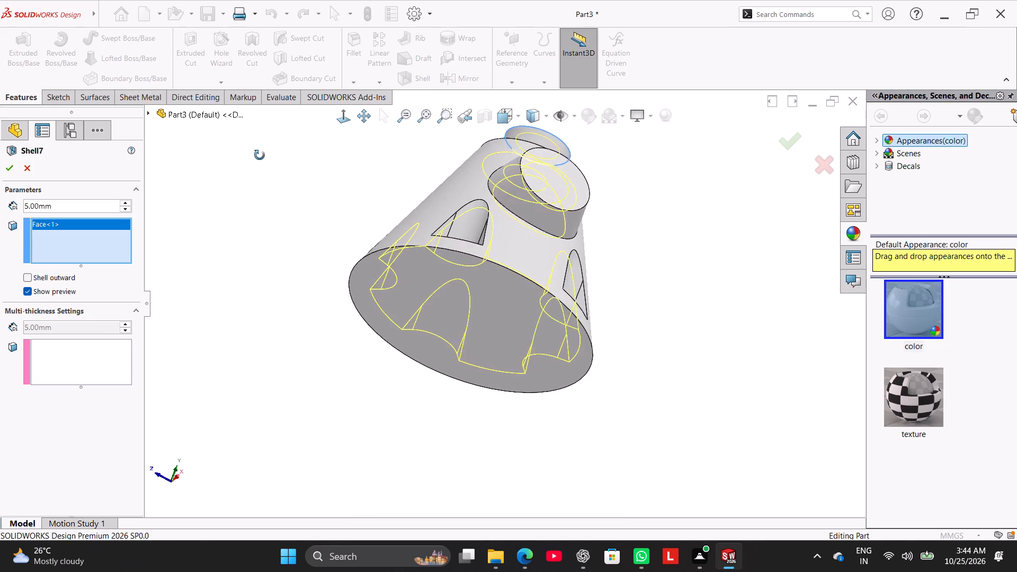
middle_click_drag(260, 155, 291, 260)
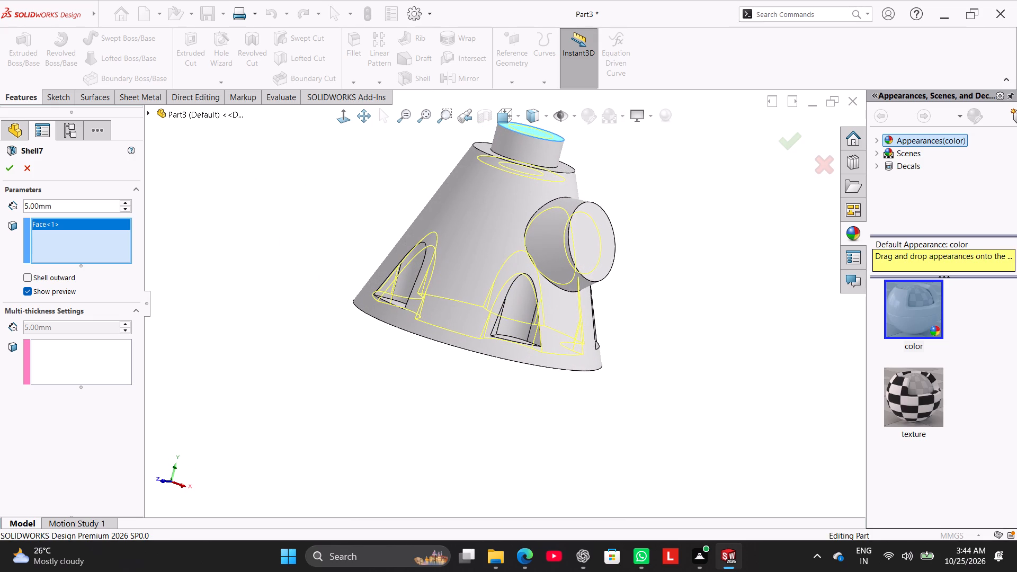
left_click(12, 171)
left_click(267, 279)
Reopen the Shell7 definition and add the side boss's circular end face to the faces to remove.
middle_click_drag(304, 290, 309, 210)
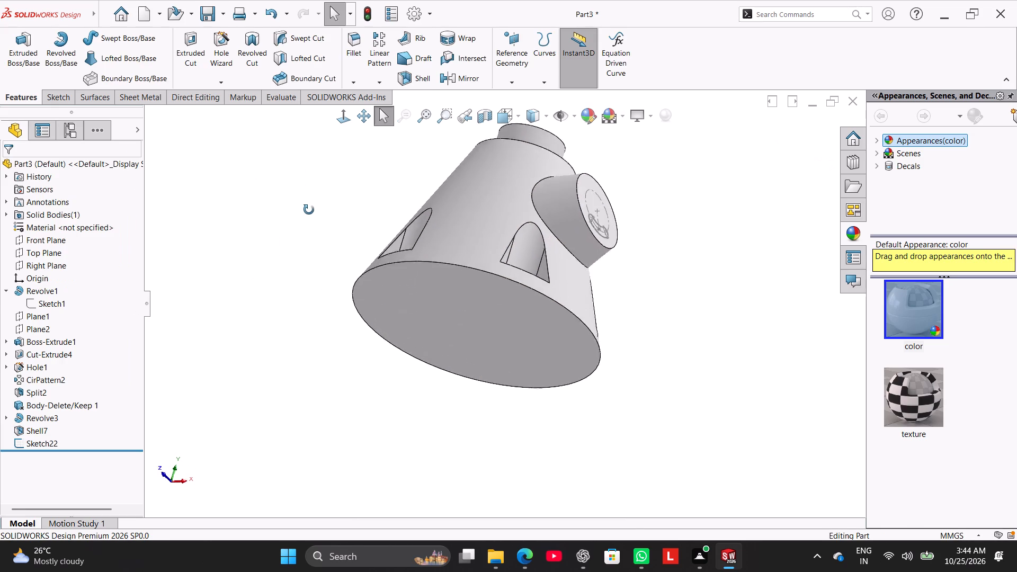
middle_click_drag(309, 210, 275, 392)
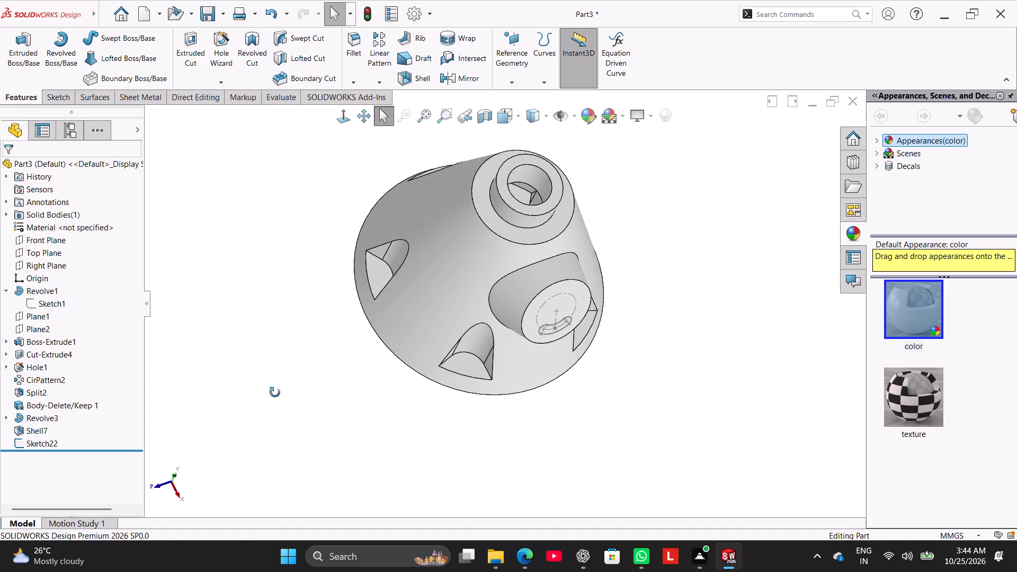
middle_click_drag(275, 392, 282, 347)
right_click(45, 432)
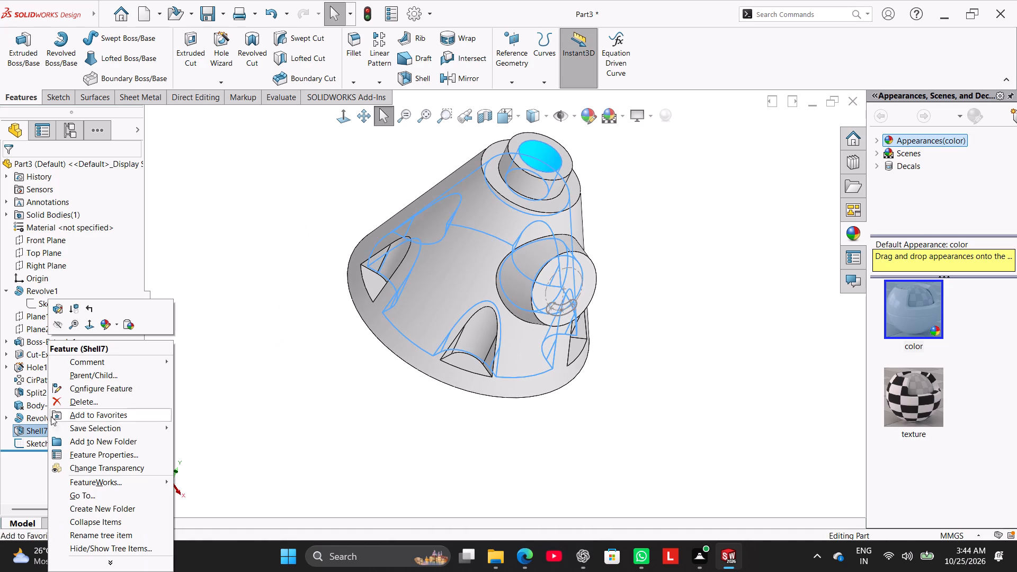
left_click(251, 302)
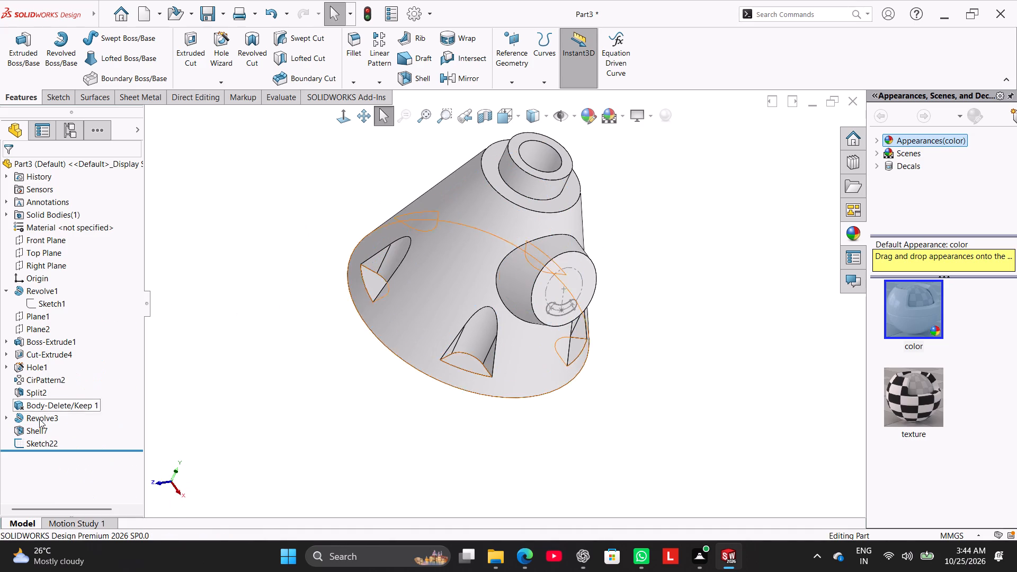
right_click(25, 427)
left_click(37, 312)
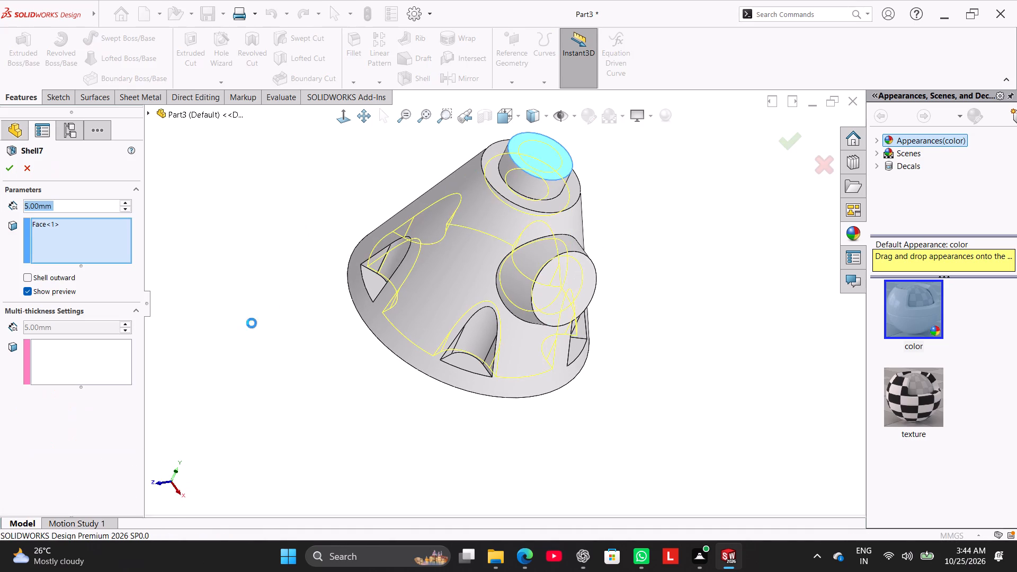
middle_click_drag(276, 332, 323, 378)
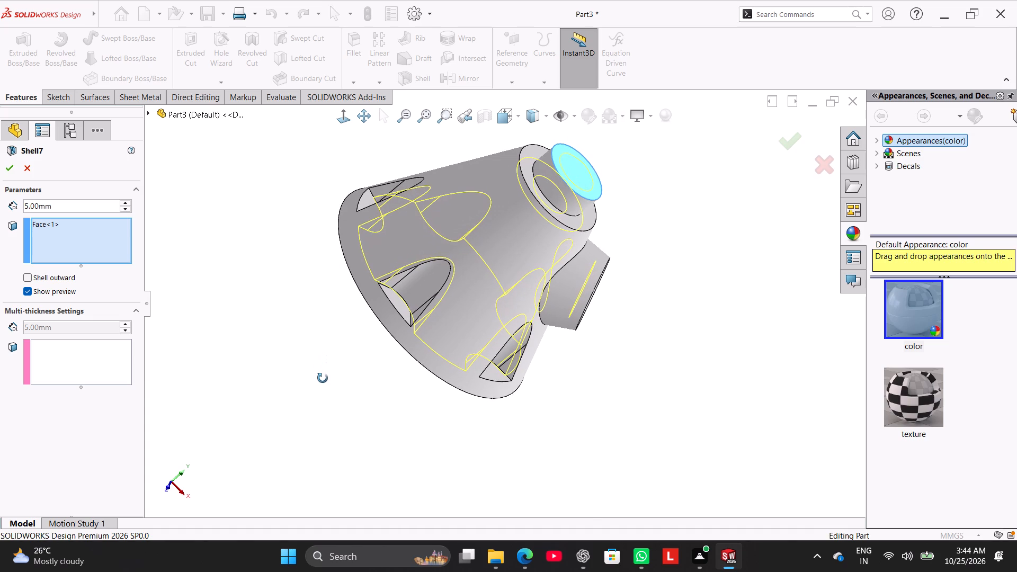
middle_click_drag(323, 378, 368, 283)
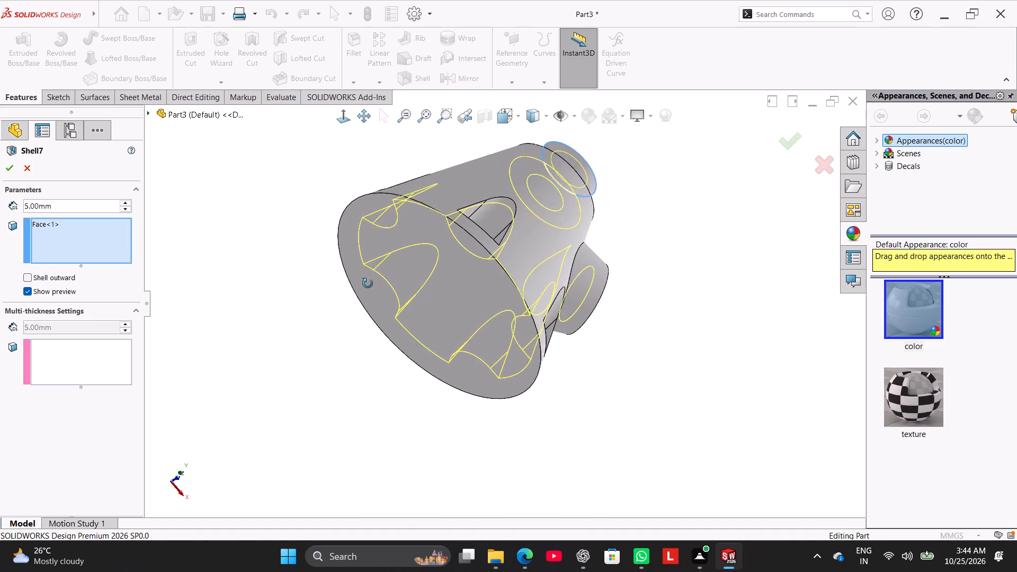
middle_click_drag(368, 283, 242, 271)
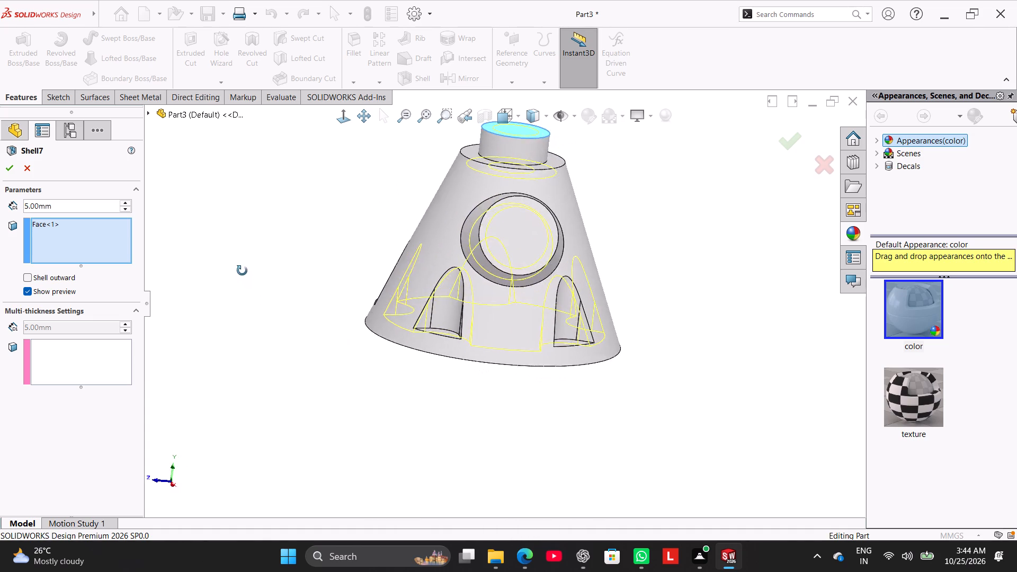
middle_click_drag(242, 271, 201, 282)
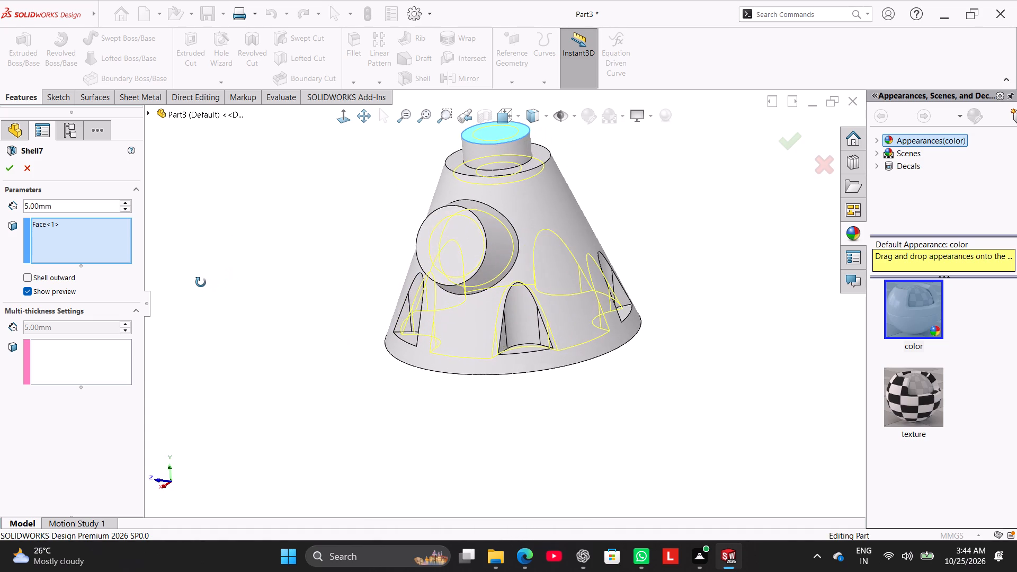
middle_click_drag(201, 282, 260, 329)
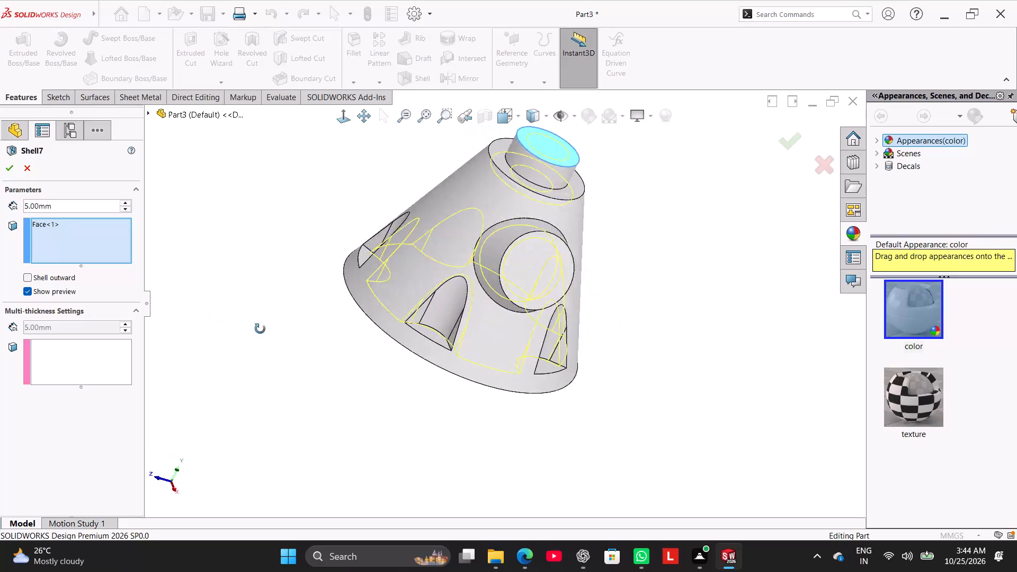
middle_click_drag(260, 329, 310, 383)
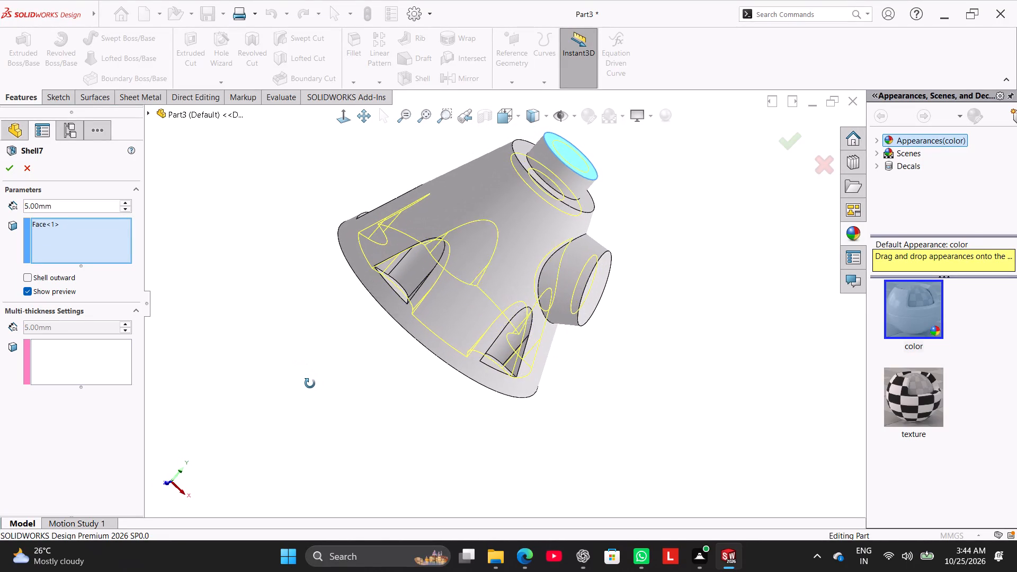
middle_click_drag(310, 383, 305, 333)
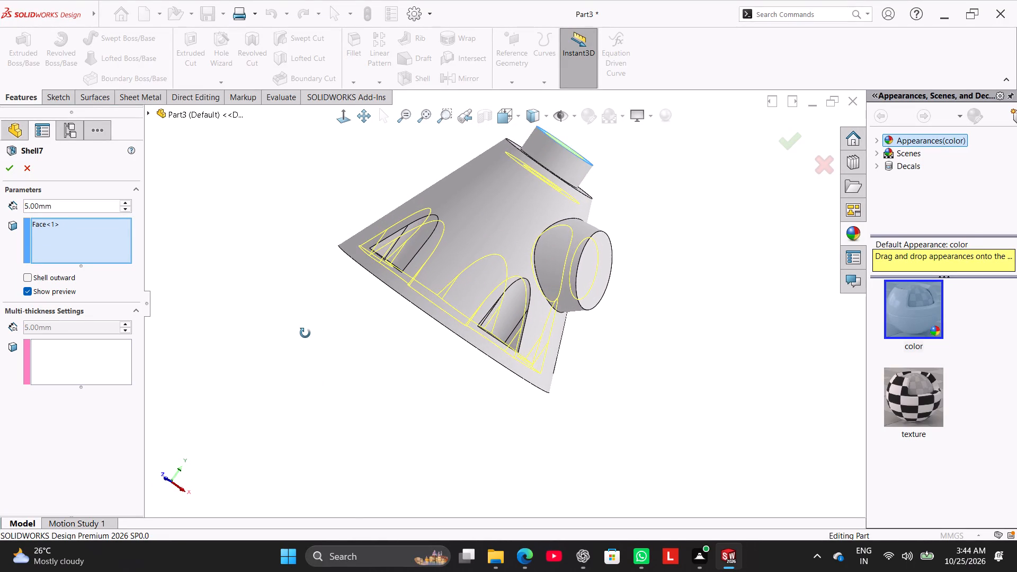
middle_click_drag(305, 333, 290, 270)
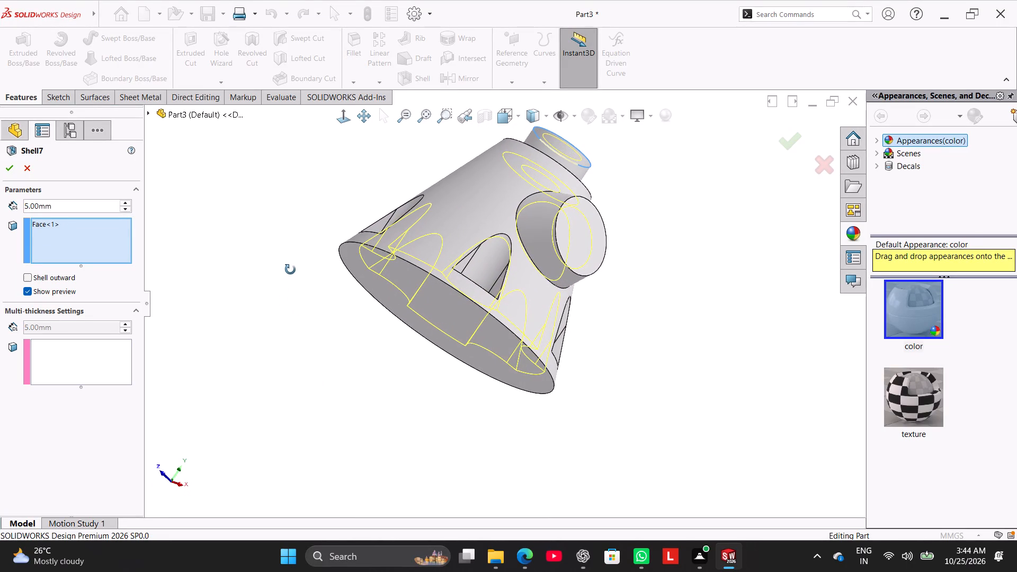
middle_click_drag(290, 270, 295, 333)
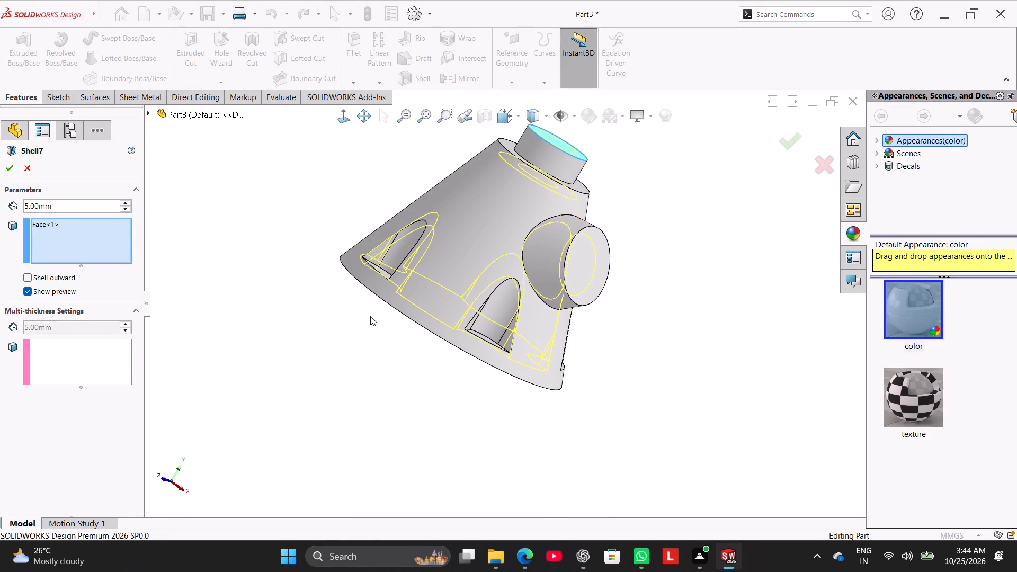
left_click(598, 275)
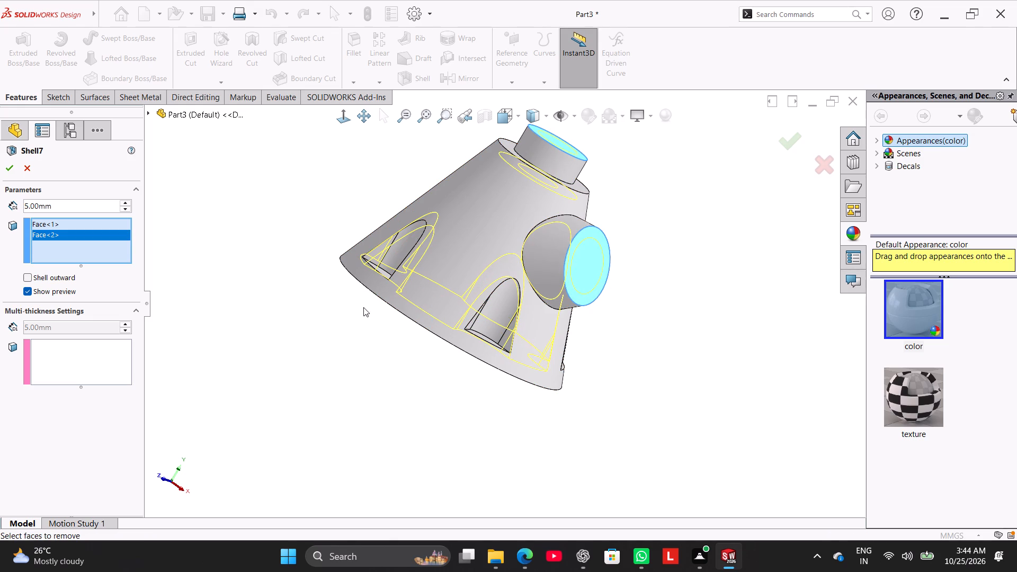
Add the cone's flat base to the faces to remove and apply the 5 mm shell.
middle_click_drag(261, 301, 274, 244)
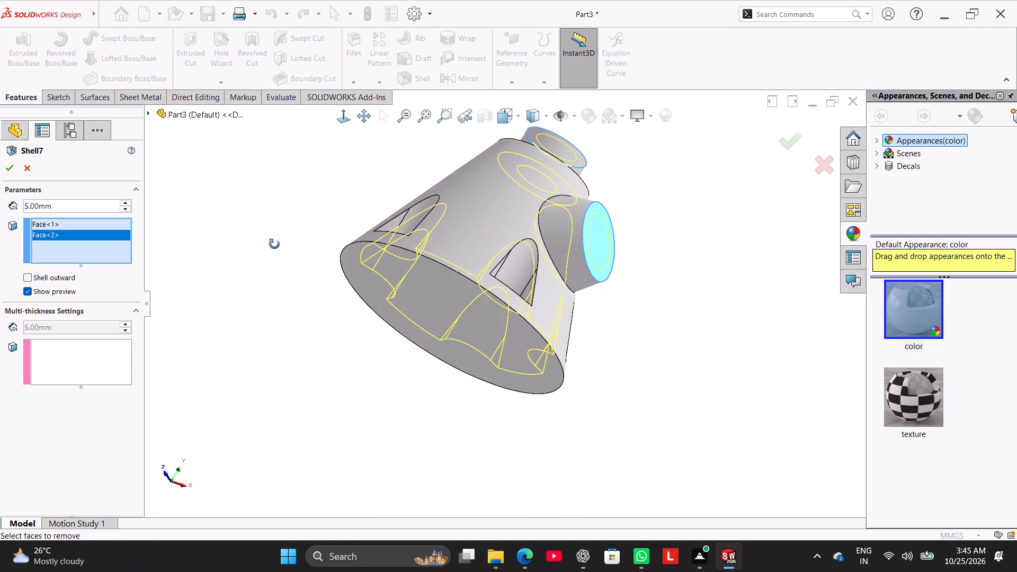
middle_click_drag(274, 244, 300, 238)
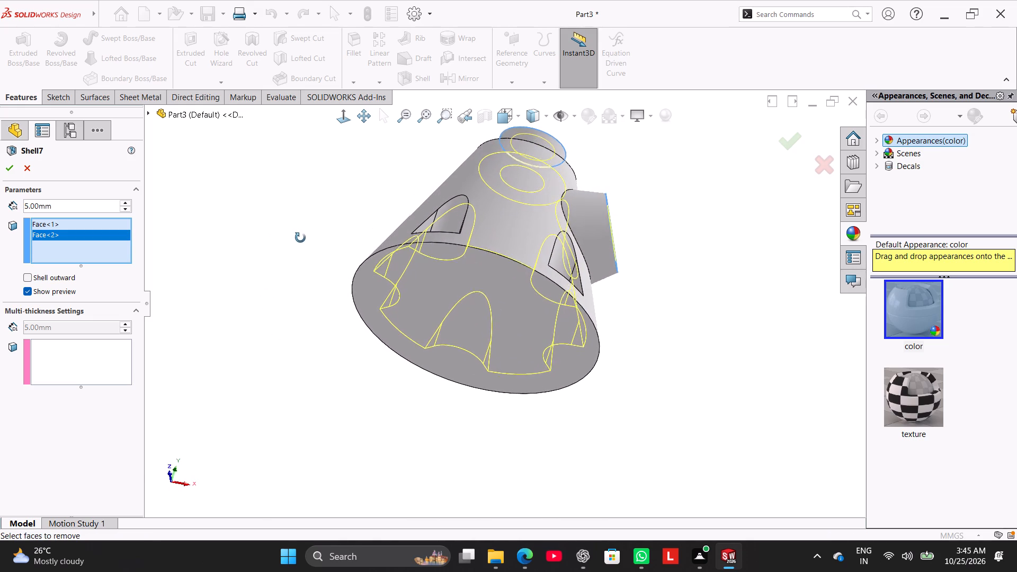
middle_click_drag(300, 238, 301, 280)
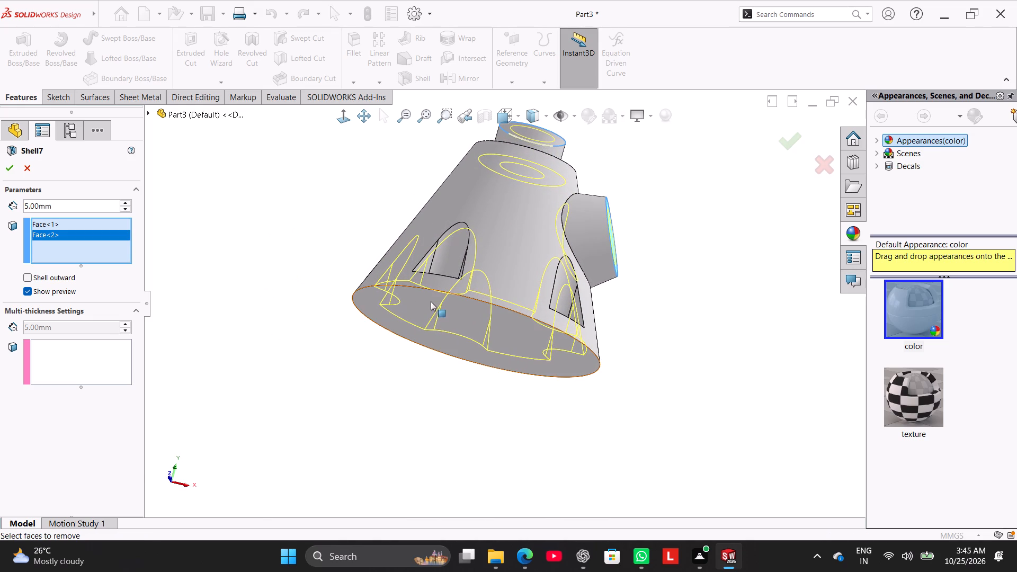
left_click(434, 301)
middle_click_drag(269, 299, 280, 339)
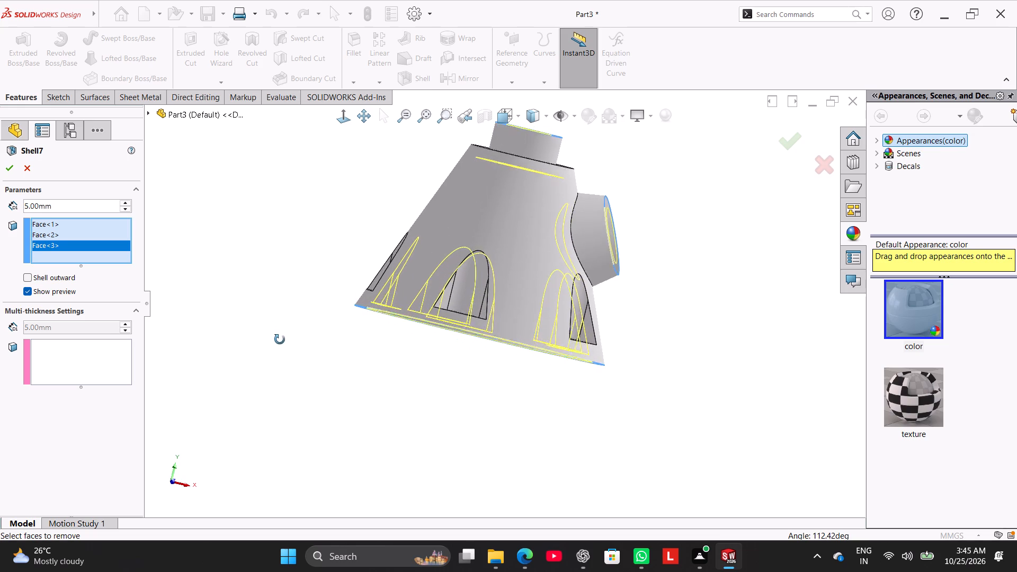
middle_click_drag(280, 339, 269, 342)
left_click(11, 172)
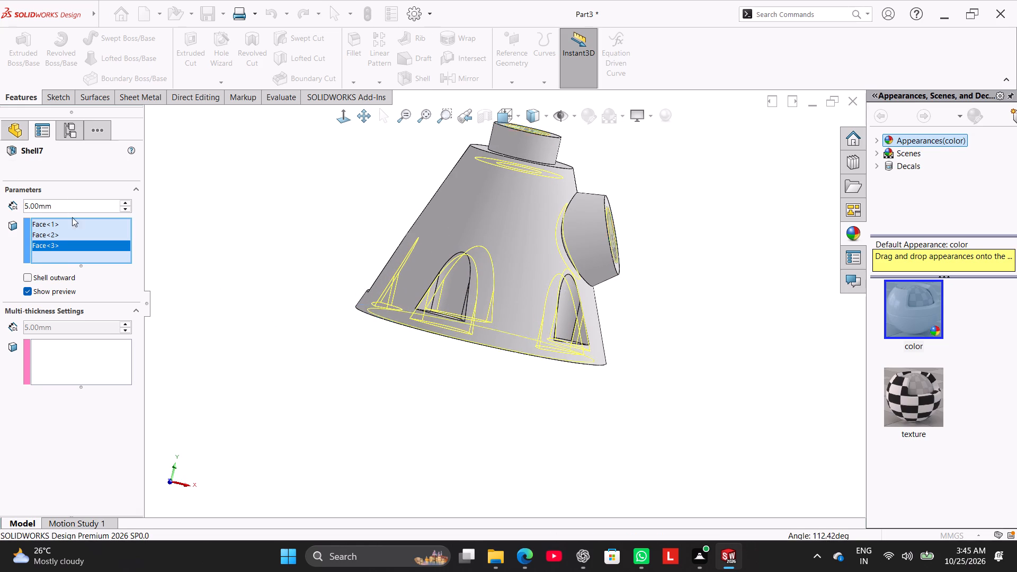
left_click(206, 254)
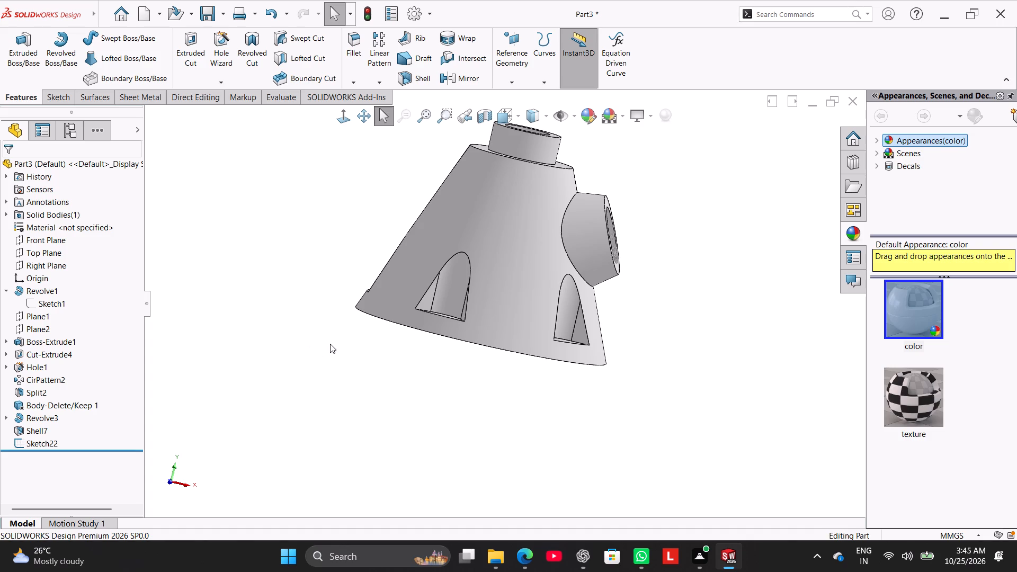
Examine the shelled interior through the open base and orient the view normal to one pocket's inner flat face.
middle_click_drag(371, 351, 369, 265)
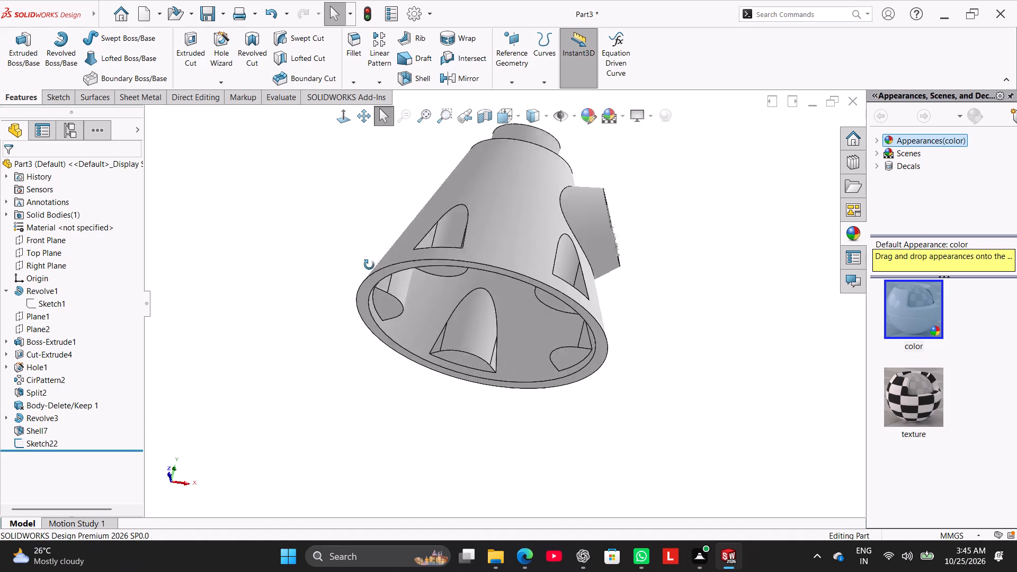
middle_click_drag(369, 265, 331, 122)
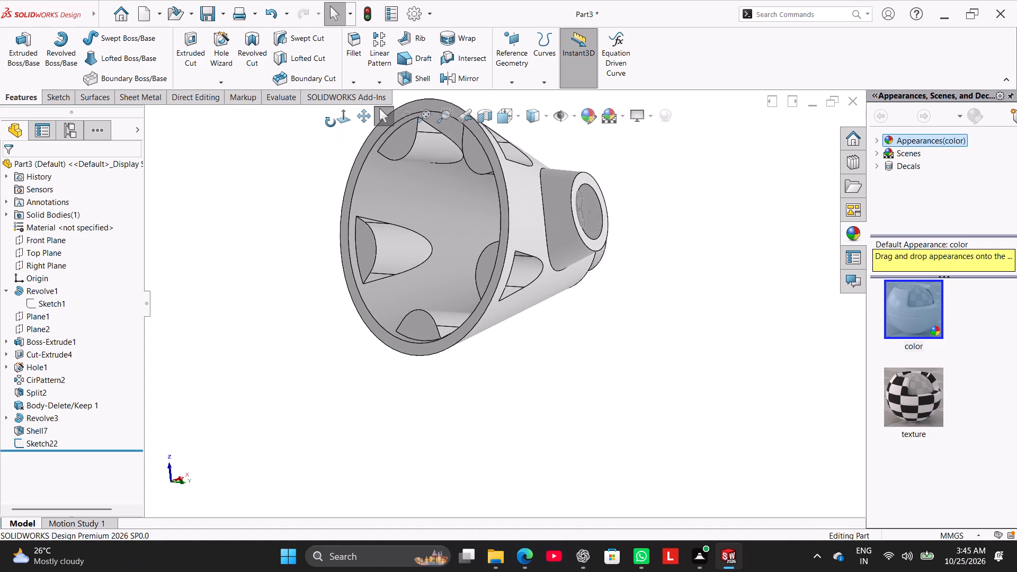
middle_click_drag(331, 122, 398, 237)
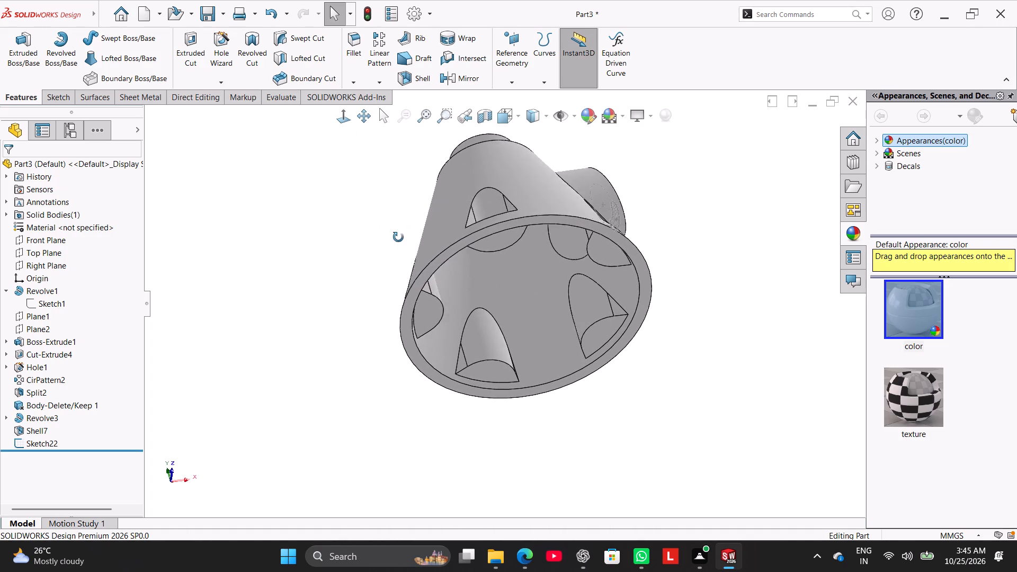
middle_click_drag(398, 237, 378, 150)
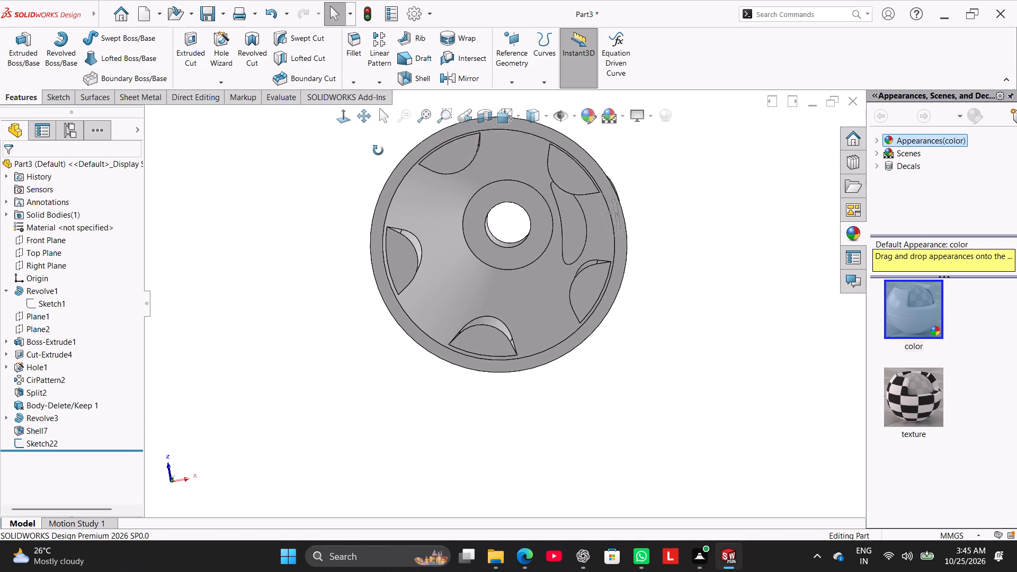
middle_click_drag(378, 150, 370, 170)
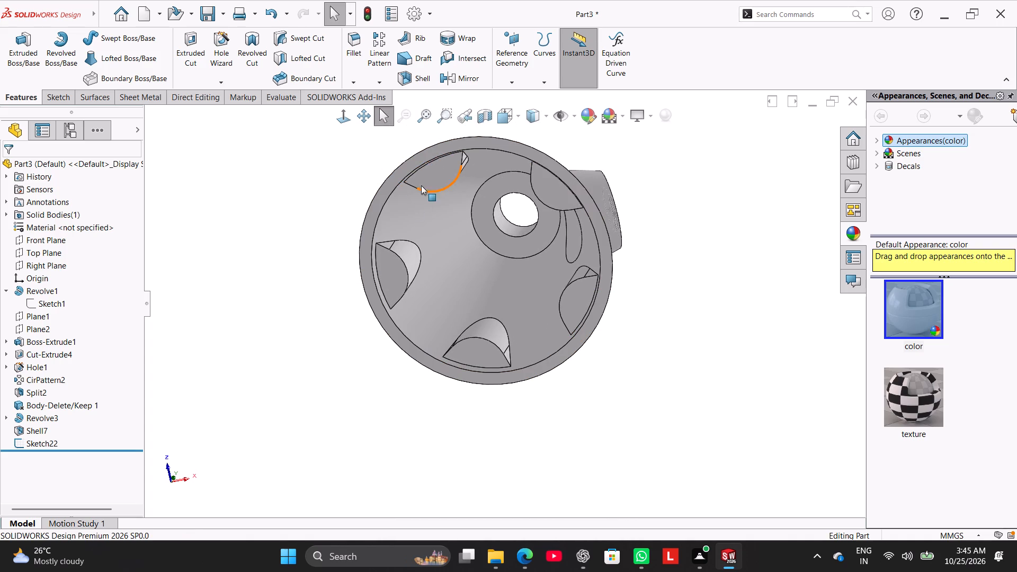
right_click(449, 177)
left_click(476, 165)
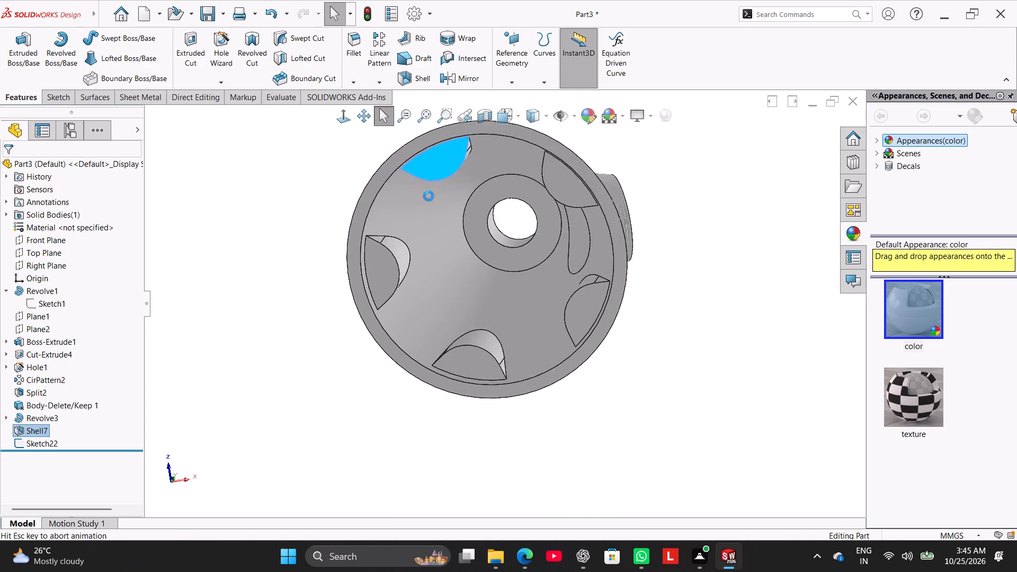
Sketch the outlines of the five pockets' inner flat faces by converting those faces' edges on their common plane.
left_click(263, 232)
left_click(222, 47)
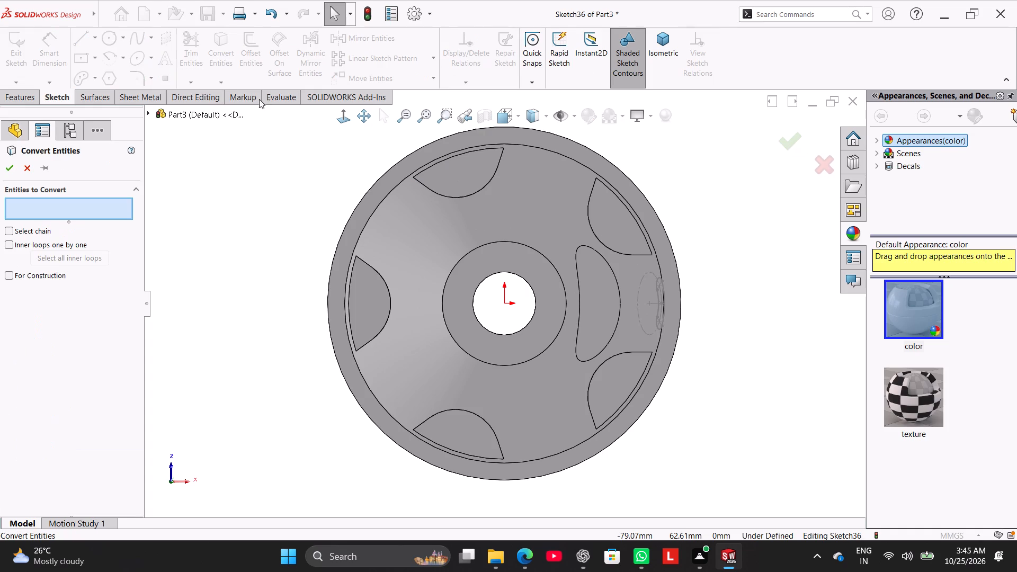
left_click(463, 185)
left_click(369, 292)
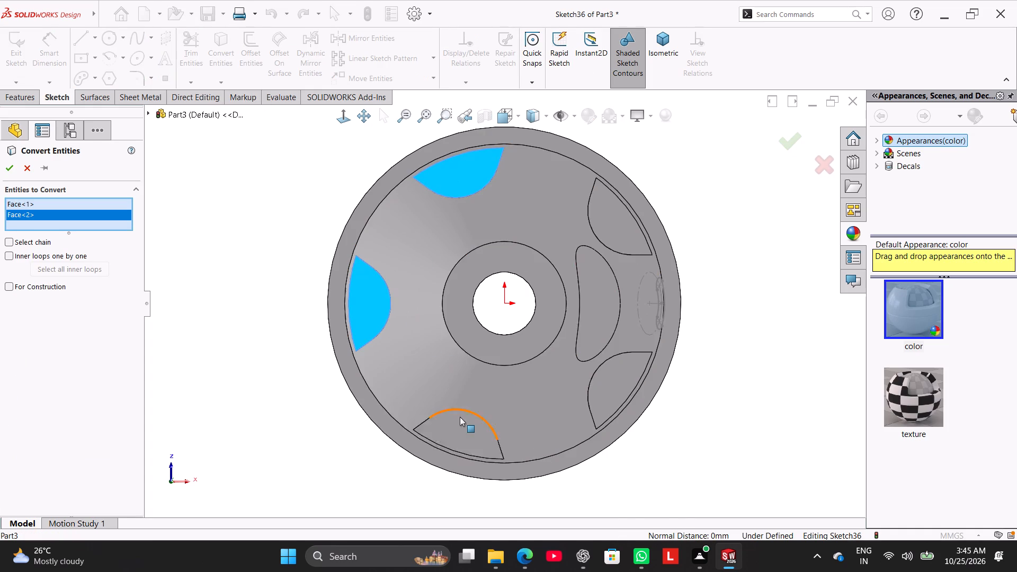
left_click(461, 426)
left_click(622, 378)
left_click(616, 237)
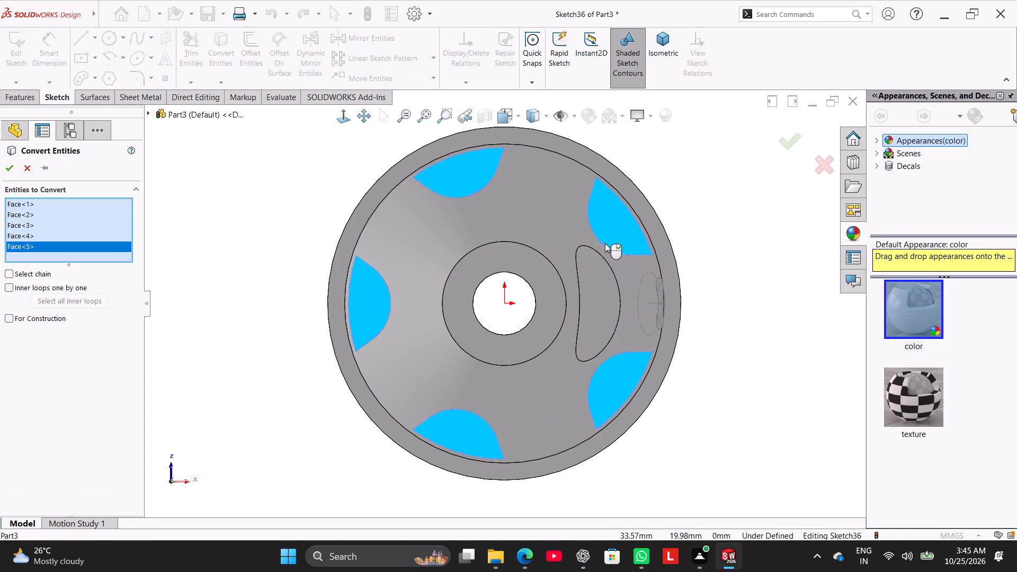
left_click(5, 172)
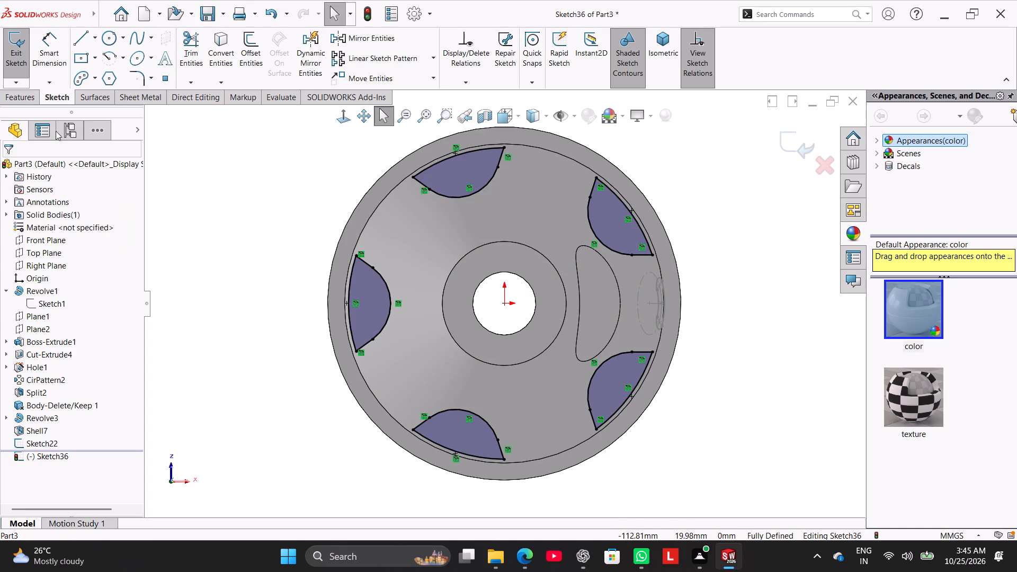
Extrude the five converted pocket profiles up to the housing's flat base rim face, merging the result.
left_click(23, 99)
left_click(26, 62)
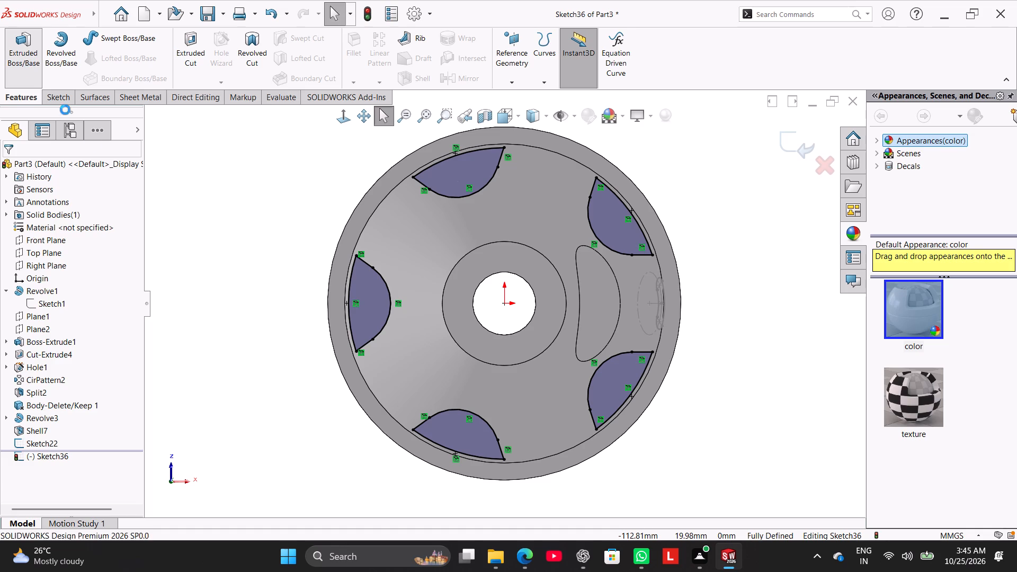
middle_click_drag(274, 237, 235, 311)
left_click(85, 239)
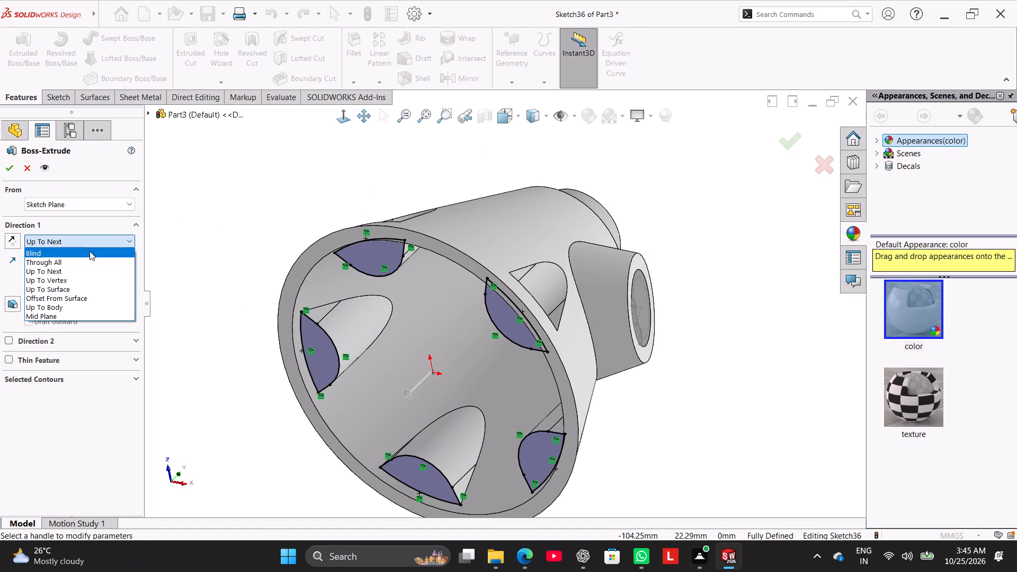
left_click(90, 251)
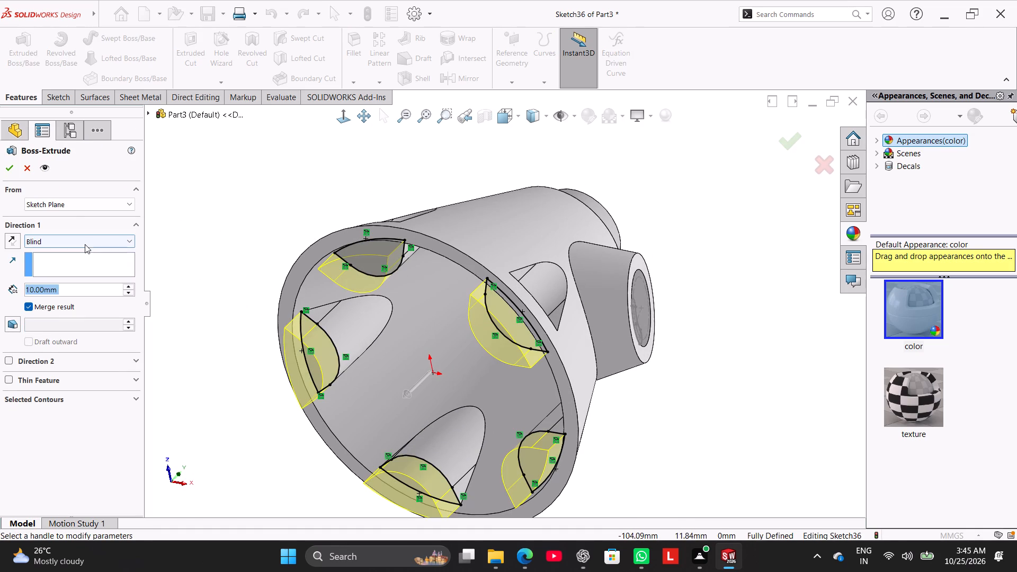
left_click(85, 244)
left_click(87, 289)
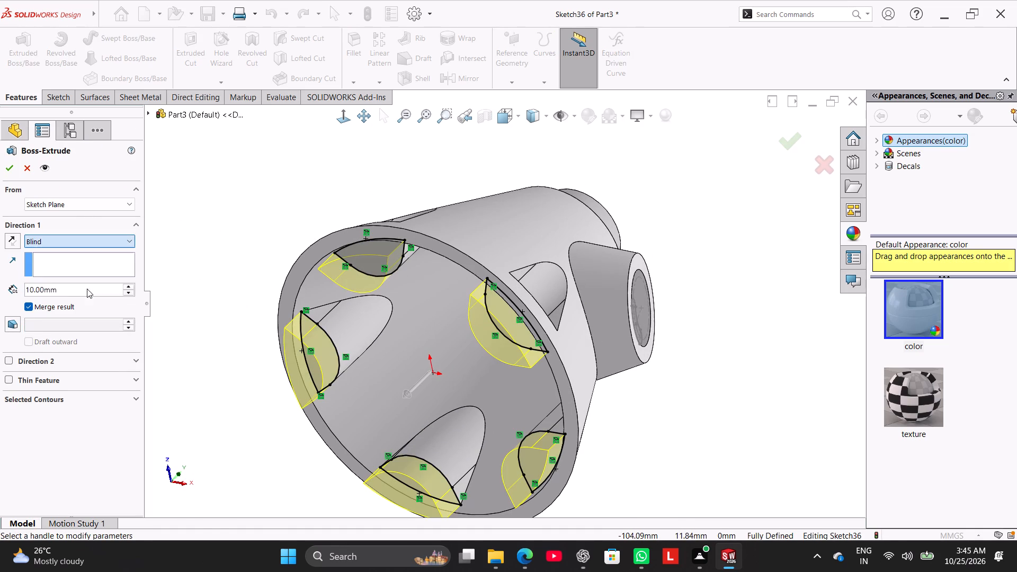
left_click(297, 271)
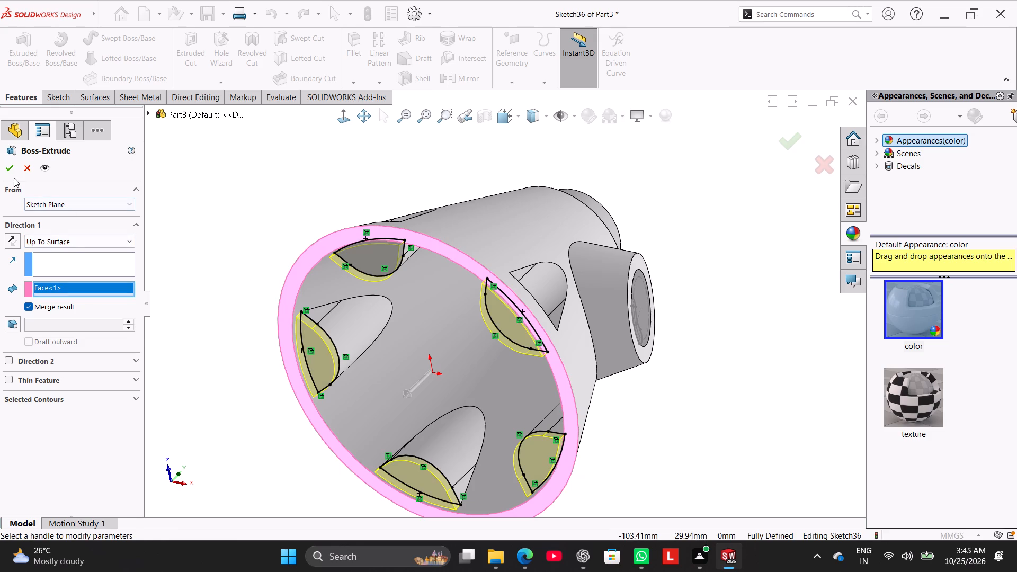
left_click(11, 175)
left_click(235, 220)
Examine the extruded pocket ends through the open base, checking the thin area between them and the outer wall.
middle_click_drag(240, 225, 222, 196)
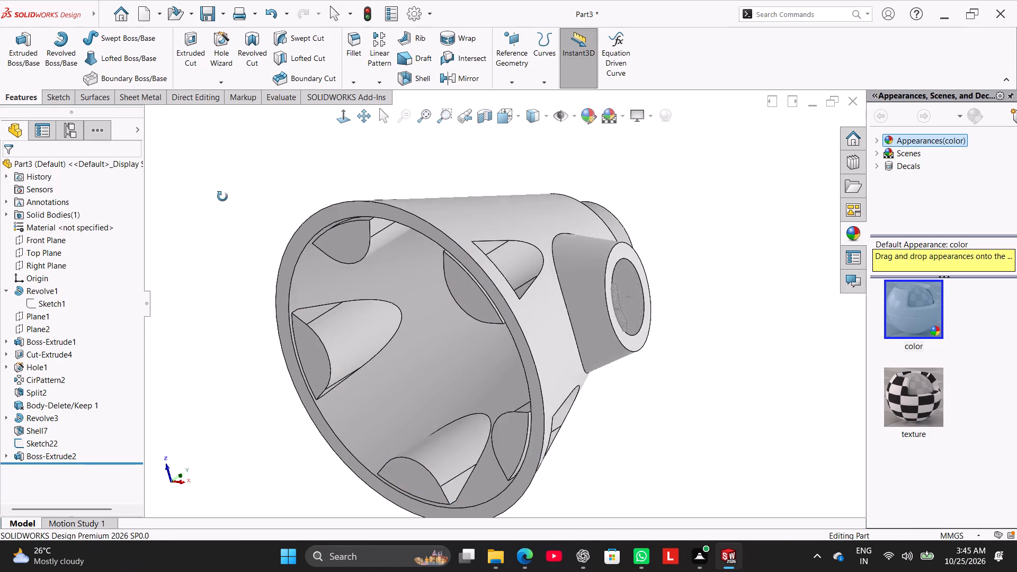
middle_click_drag(222, 196, 224, 126)
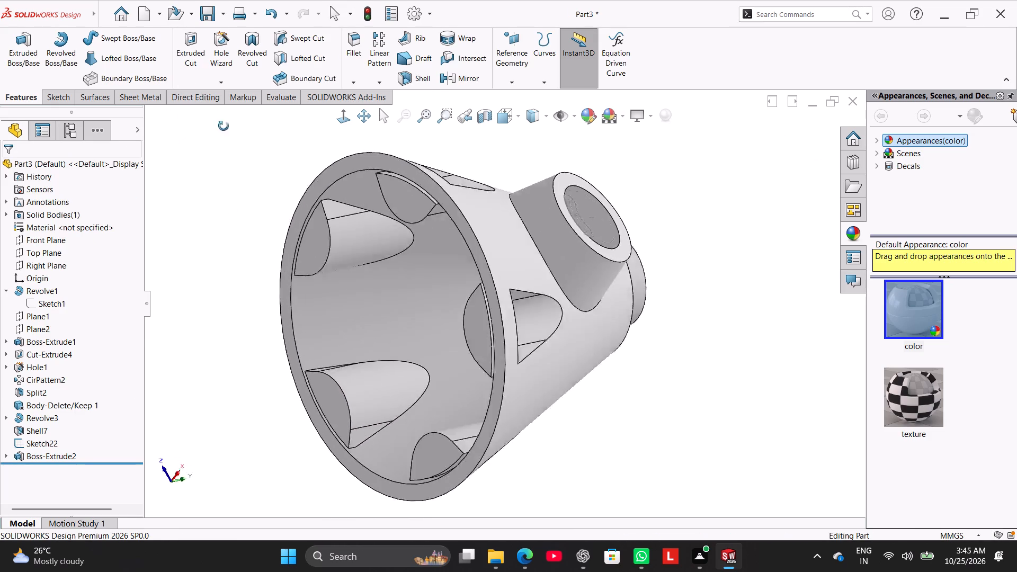
middle_click_drag(224, 126, 273, 167)
middle_click_drag(526, 290, 439, 344)
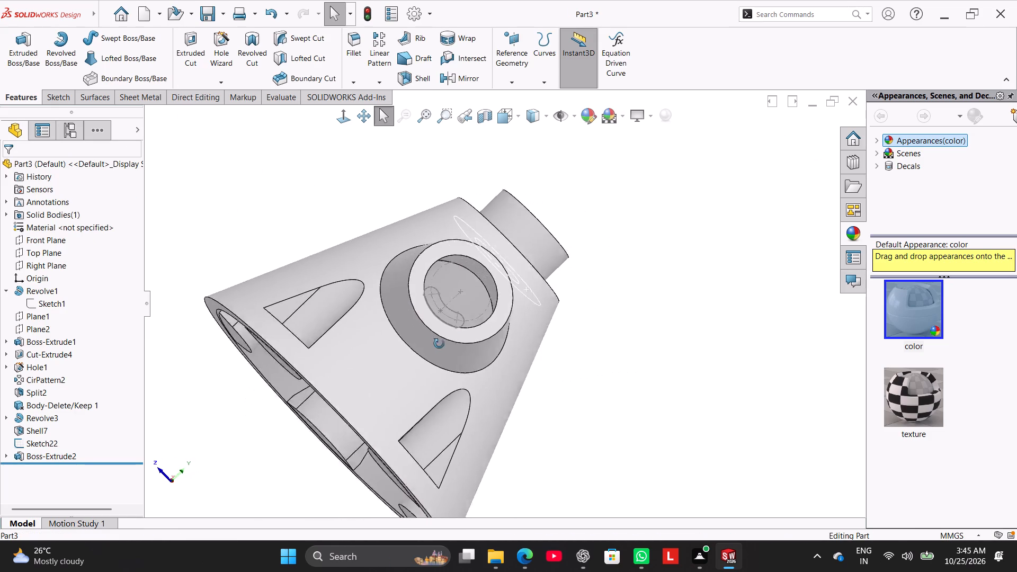
middle_click_drag(439, 344, 439, 289)
scroll(267, 313, "down", 3)
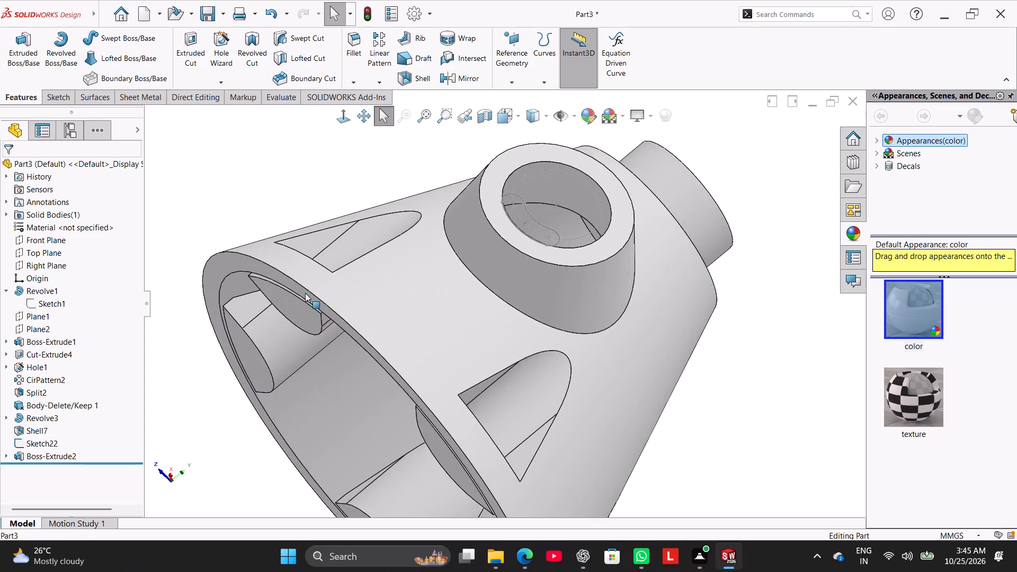
scroll(305, 293, "down", 2)
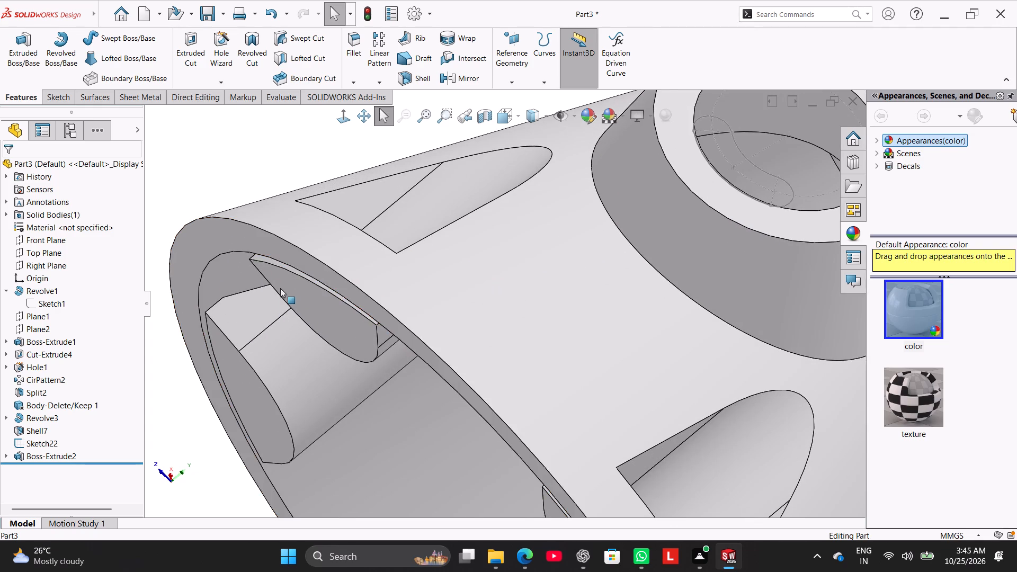
middle_click_drag(269, 308, 227, 342)
scroll(271, 326, "up", 5)
right_click_drag(252, 318, 327, 253)
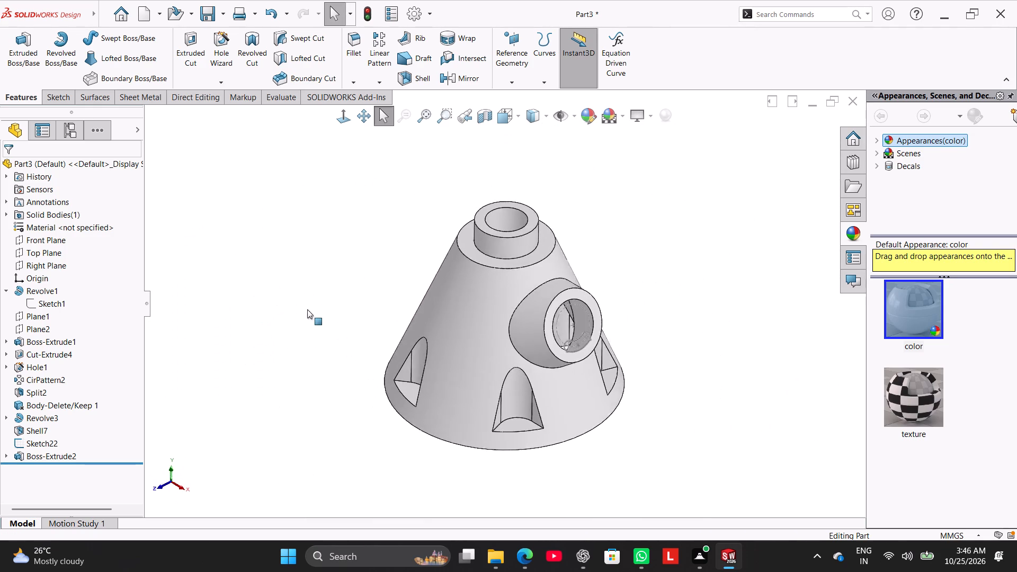
middle_click_drag(317, 357, 391, 139)
middle_click_drag(377, 288, 299, 222)
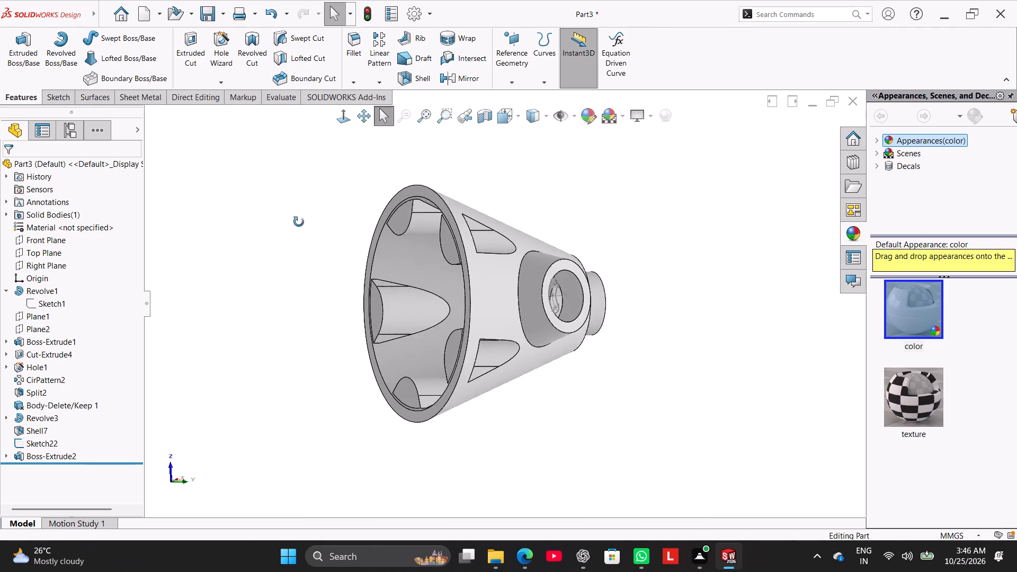
middle_click_drag(299, 222, 297, 219)
scroll(450, 307, "down", 9)
scroll(357, 324, "down", 3)
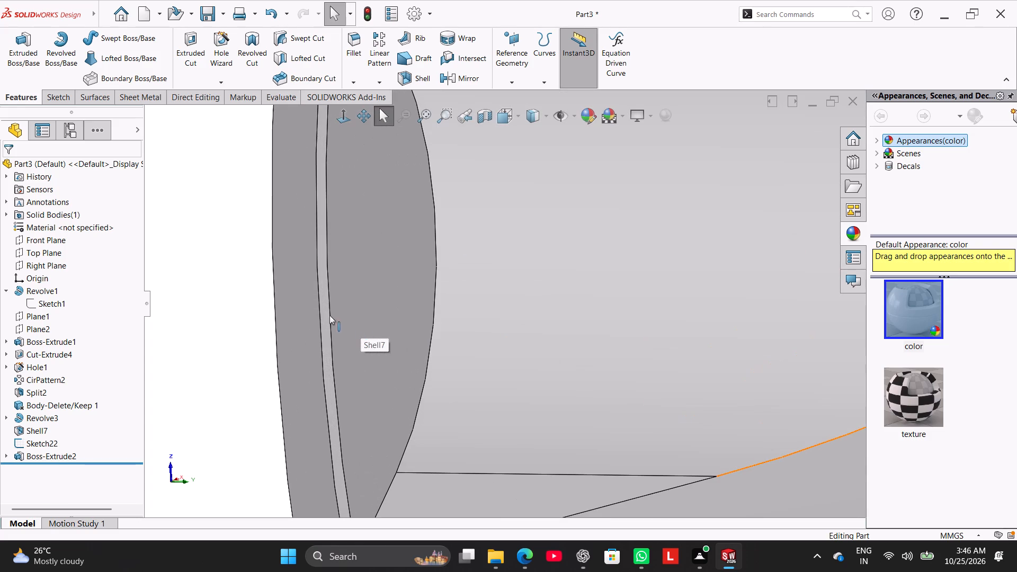
scroll(332, 332, "up", 7)
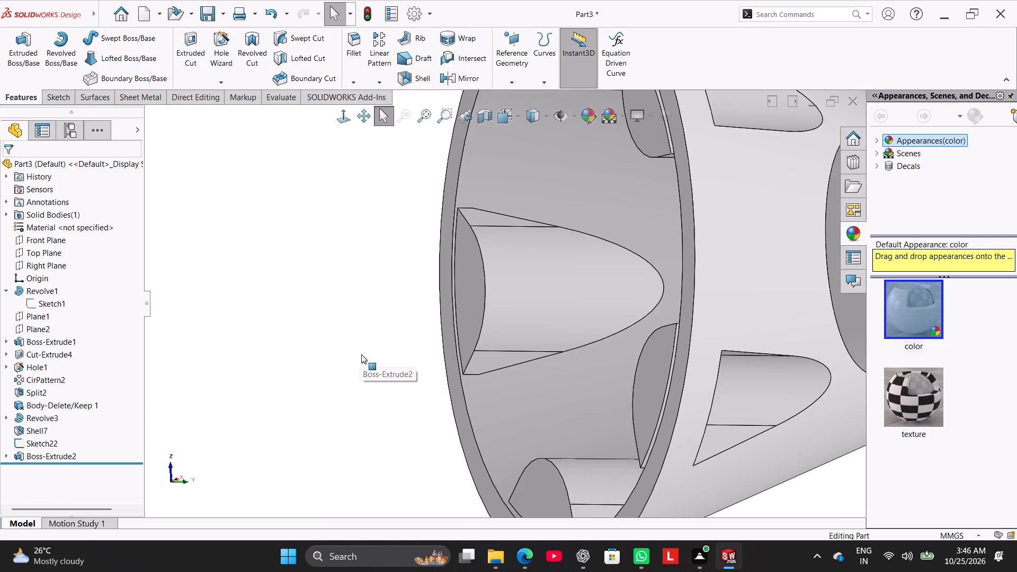
scroll(363, 360, "up", 1)
scroll(426, 290, "up", 3)
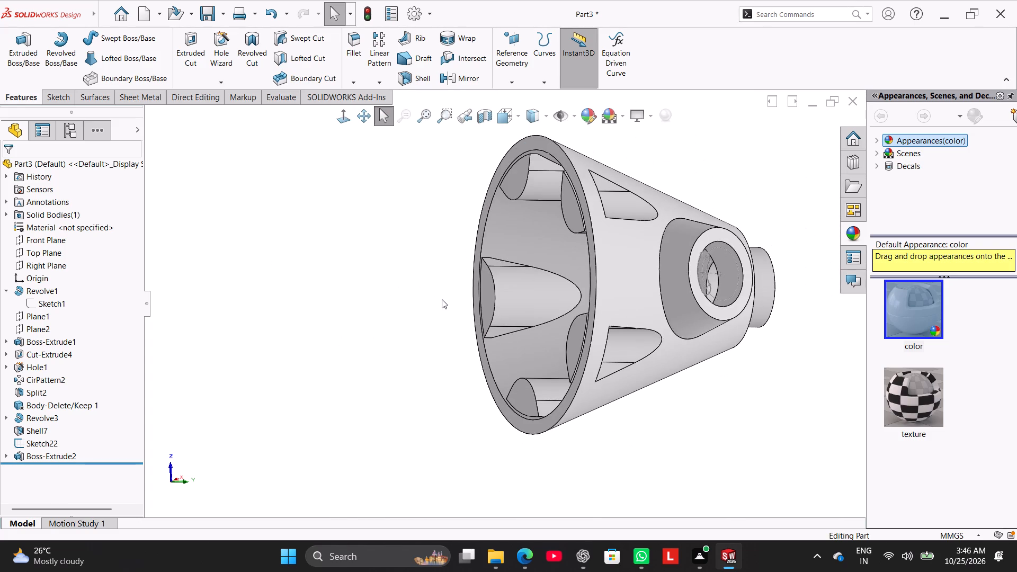
scroll(513, 259, "up", 2)
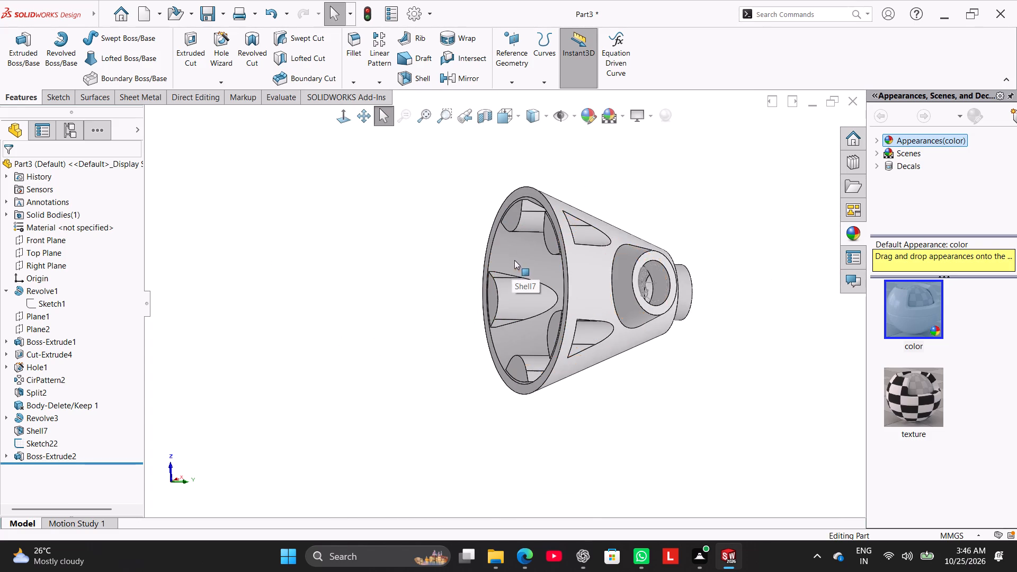
scroll(514, 266, "down", 4)
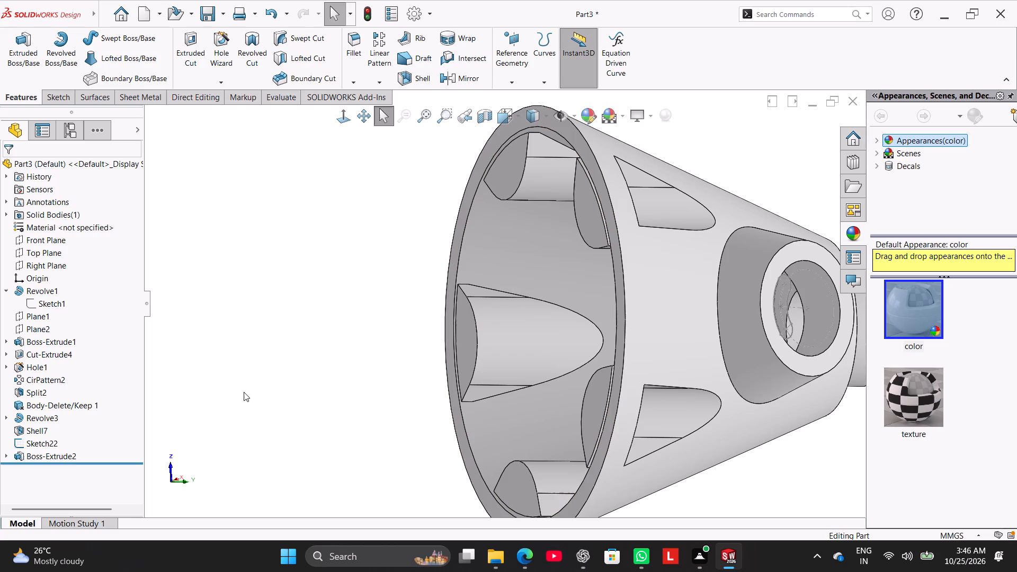
Edit the pocket-end extrusion to a Blind end condition with a depth of 8 mm.
right_click(42, 453)
left_click(58, 310)
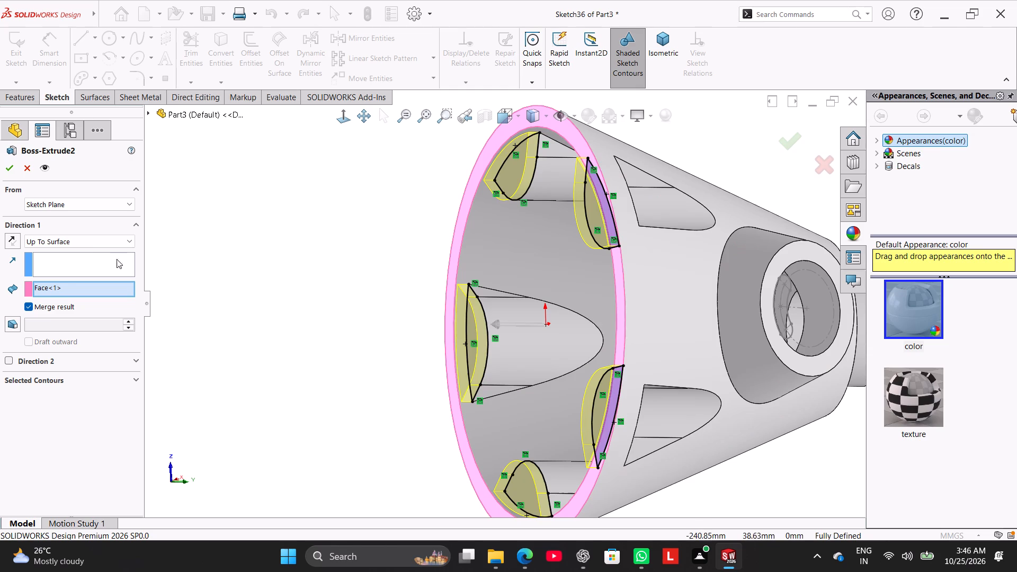
left_click(85, 244)
left_click(86, 251)
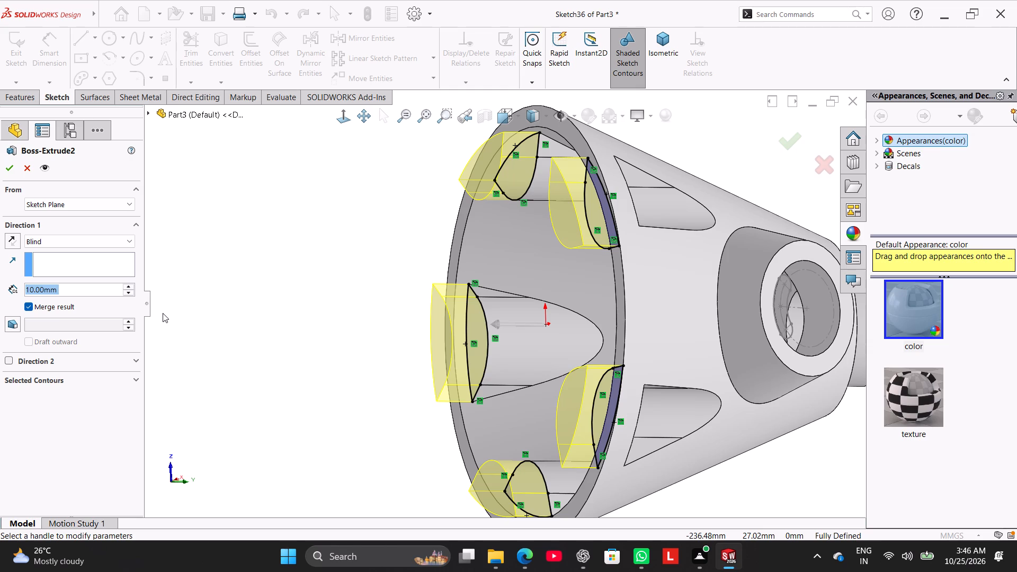
key("8")
key("Return")
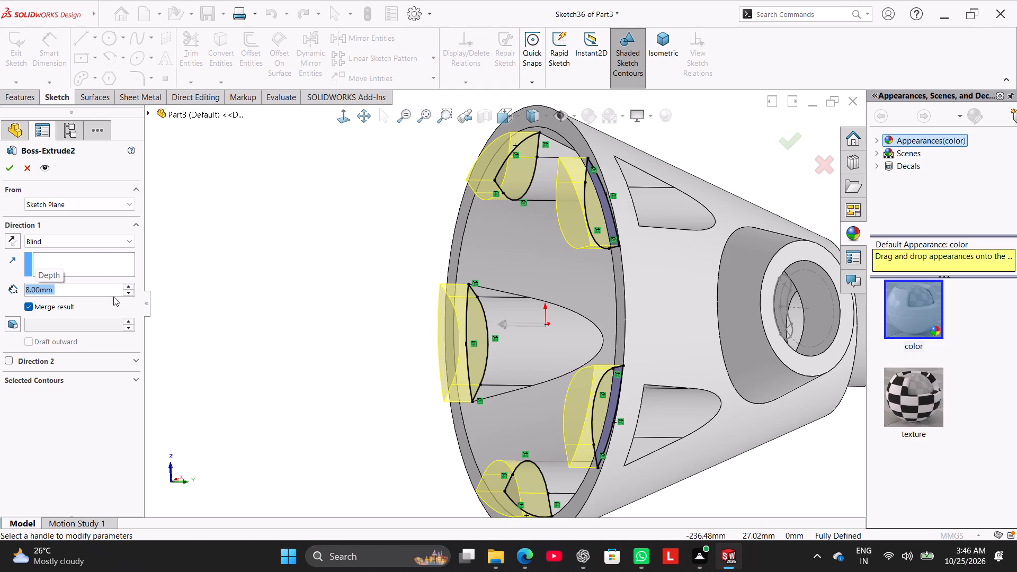
left_click(6, 165)
left_click(300, 240)
Section the housing at the Front Plane with 0 mm offset and face the cut squarely.
middle_click_drag(336, 265, 353, 413)
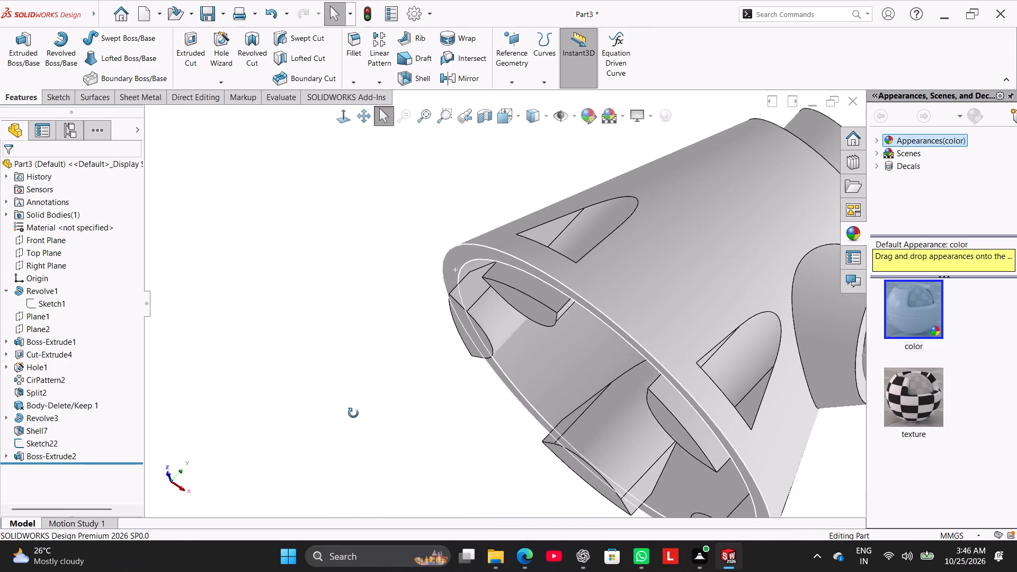
middle_click_drag(353, 413, 305, 358)
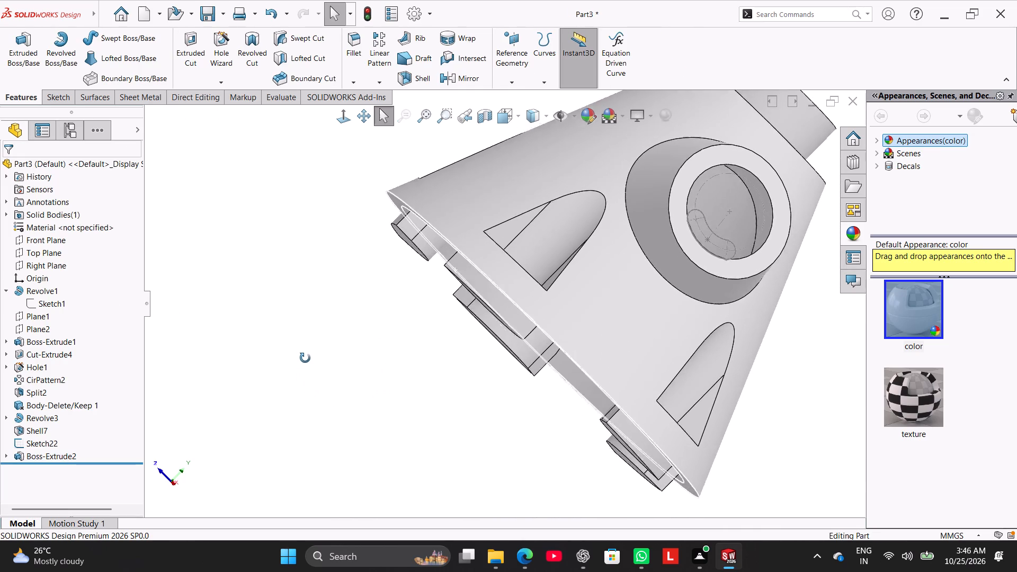
middle_click_drag(305, 358, 302, 352)
left_click(291, 304)
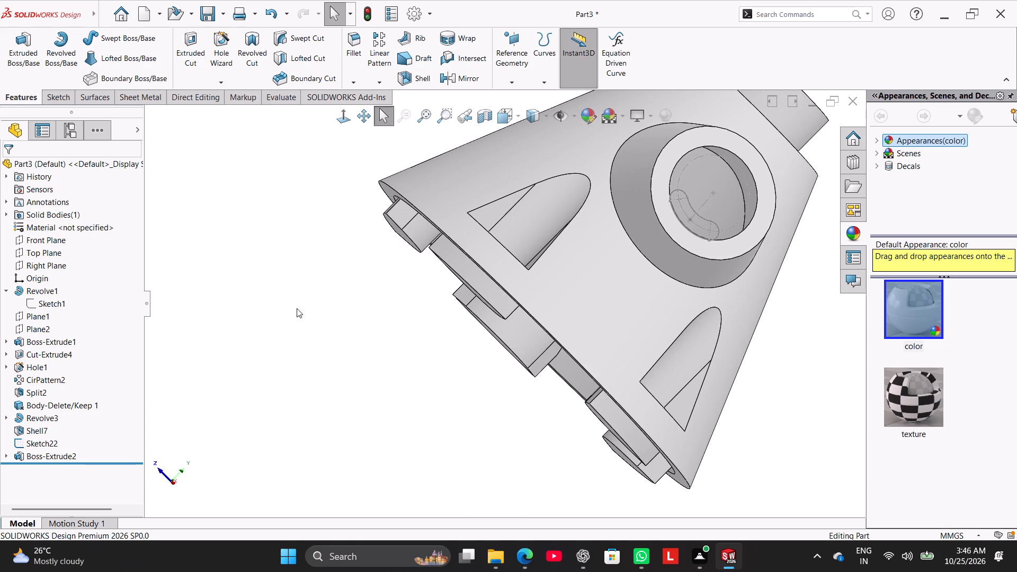
scroll(319, 313, "up", 3)
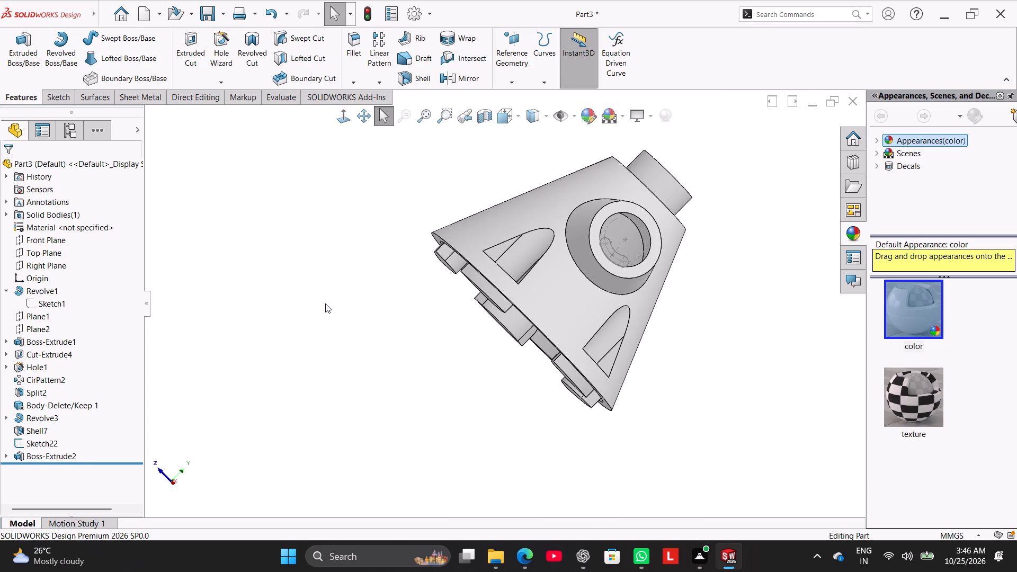
left_click(480, 116)
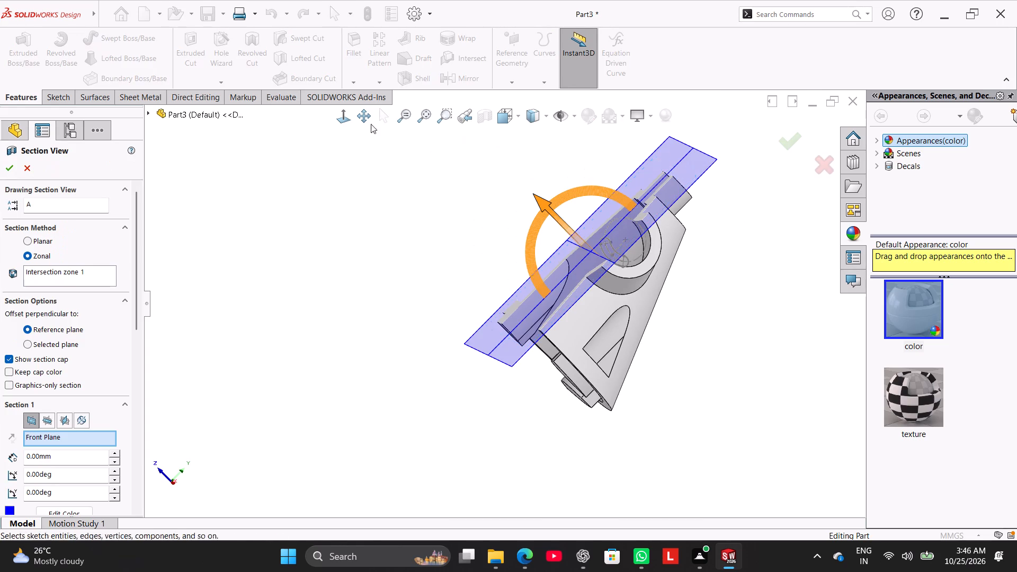
left_click(344, 119)
left_click(287, 254)
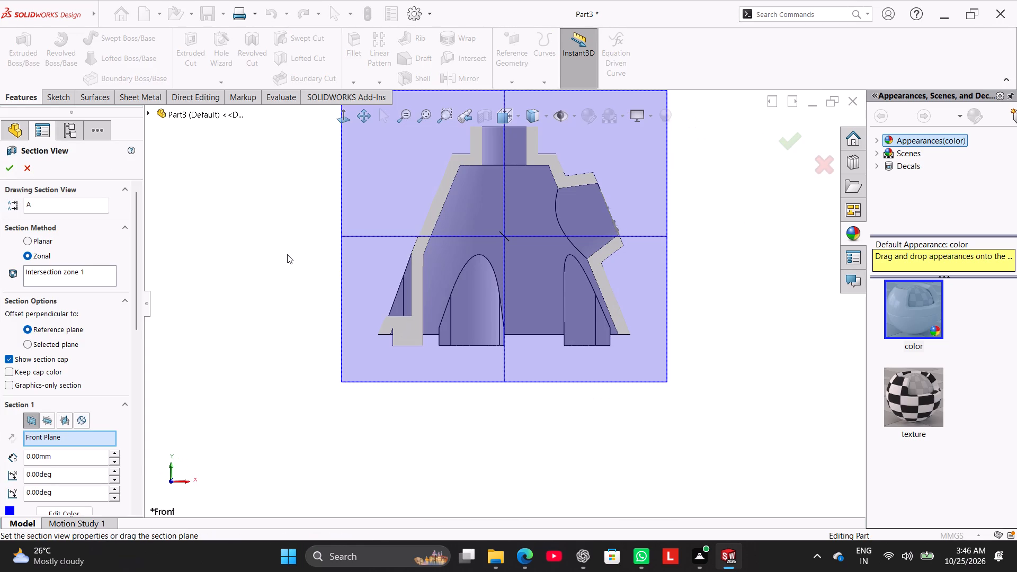
left_click(7, 167)
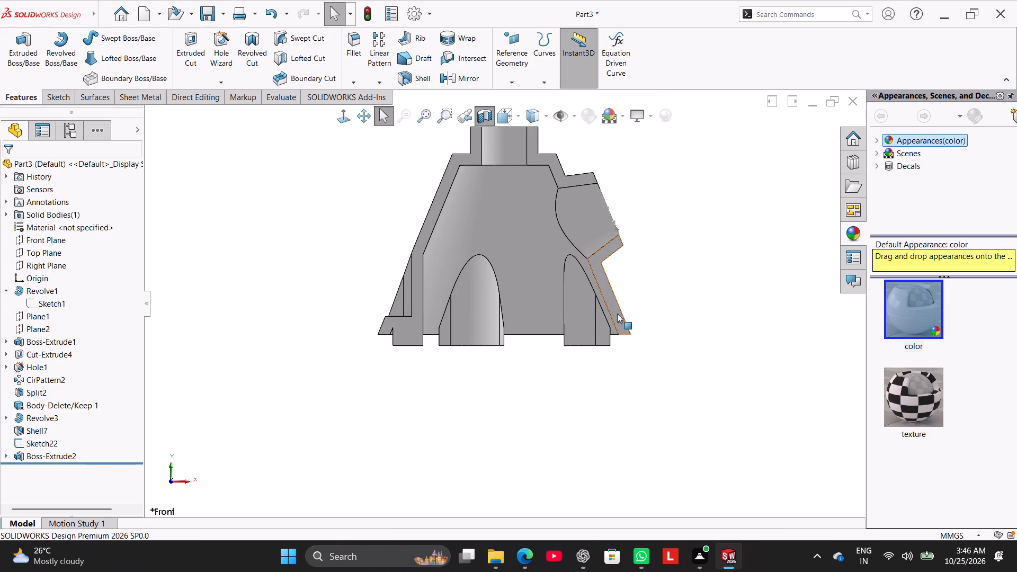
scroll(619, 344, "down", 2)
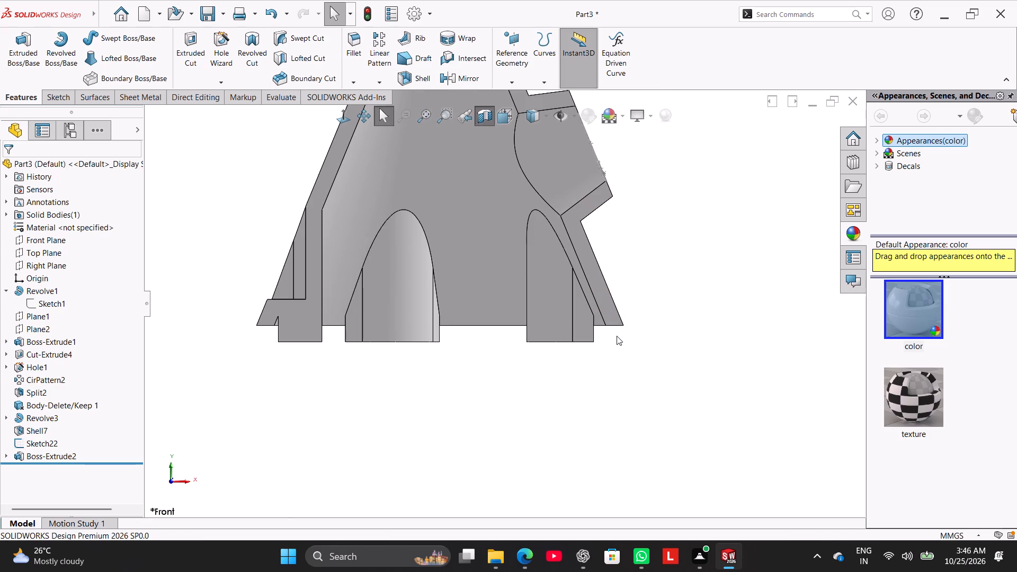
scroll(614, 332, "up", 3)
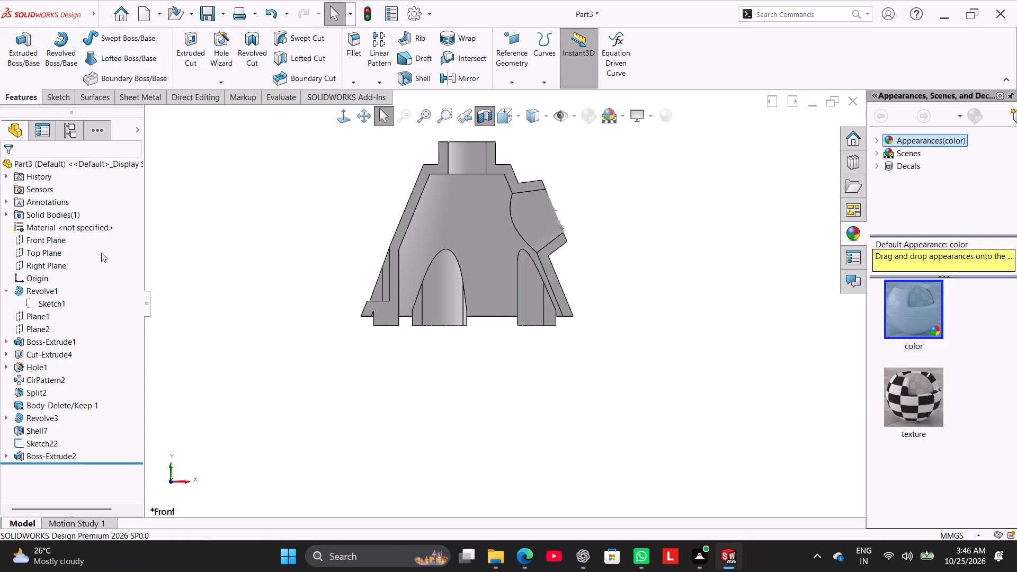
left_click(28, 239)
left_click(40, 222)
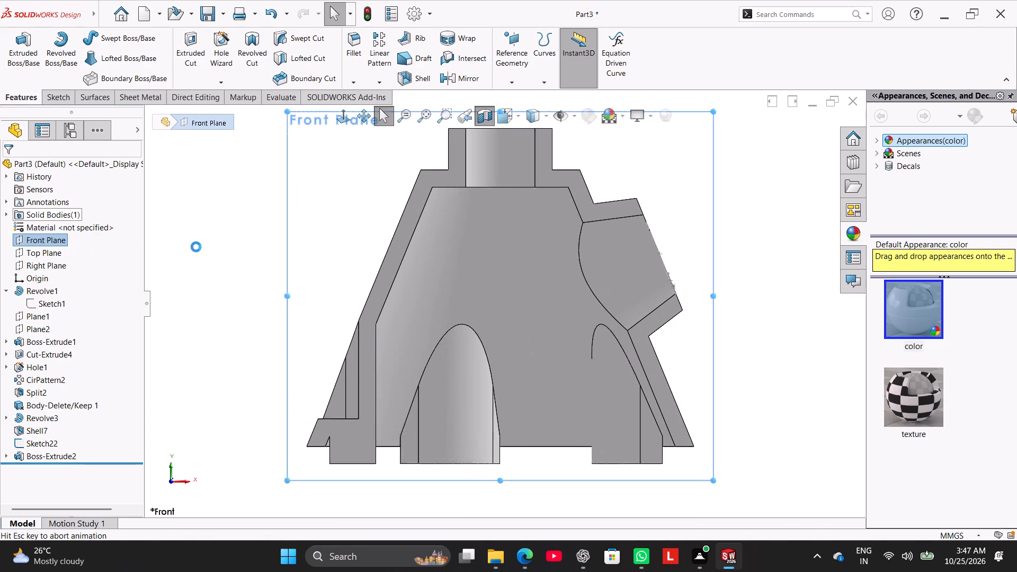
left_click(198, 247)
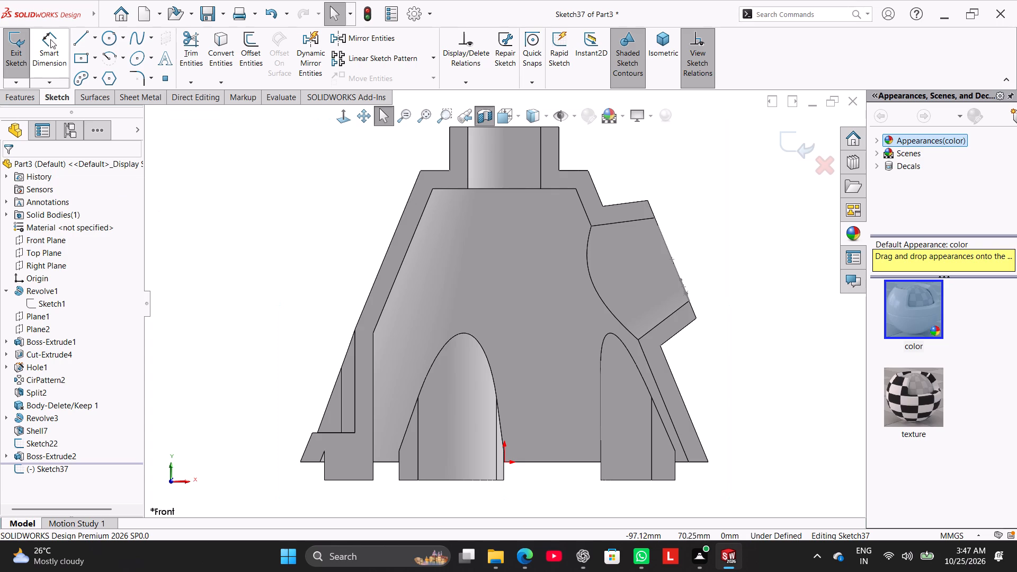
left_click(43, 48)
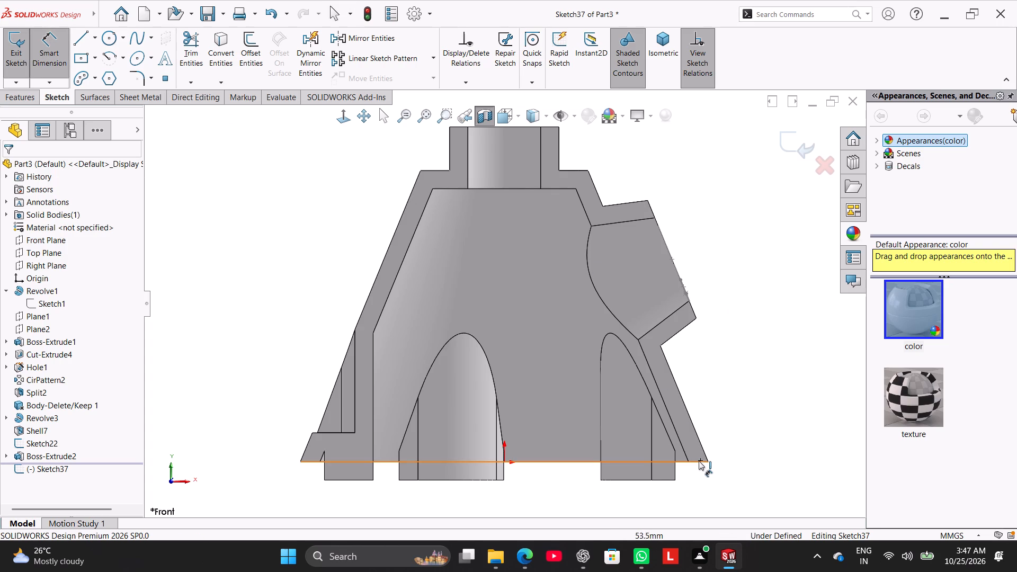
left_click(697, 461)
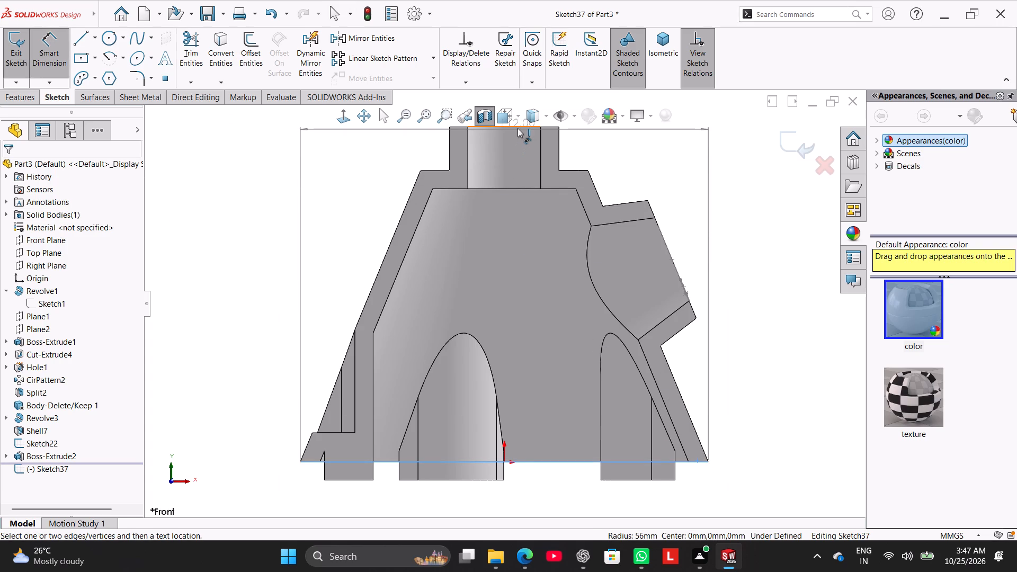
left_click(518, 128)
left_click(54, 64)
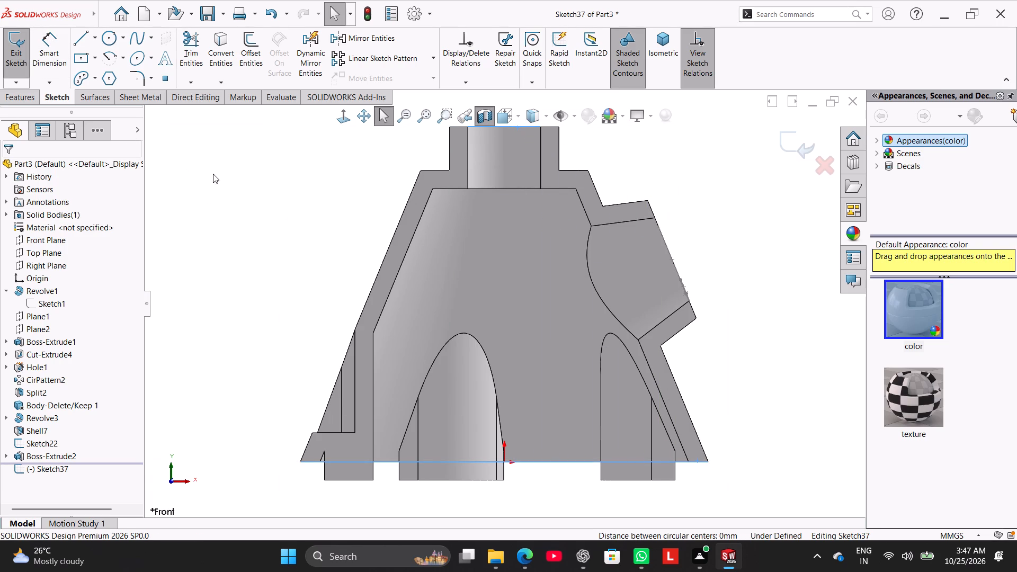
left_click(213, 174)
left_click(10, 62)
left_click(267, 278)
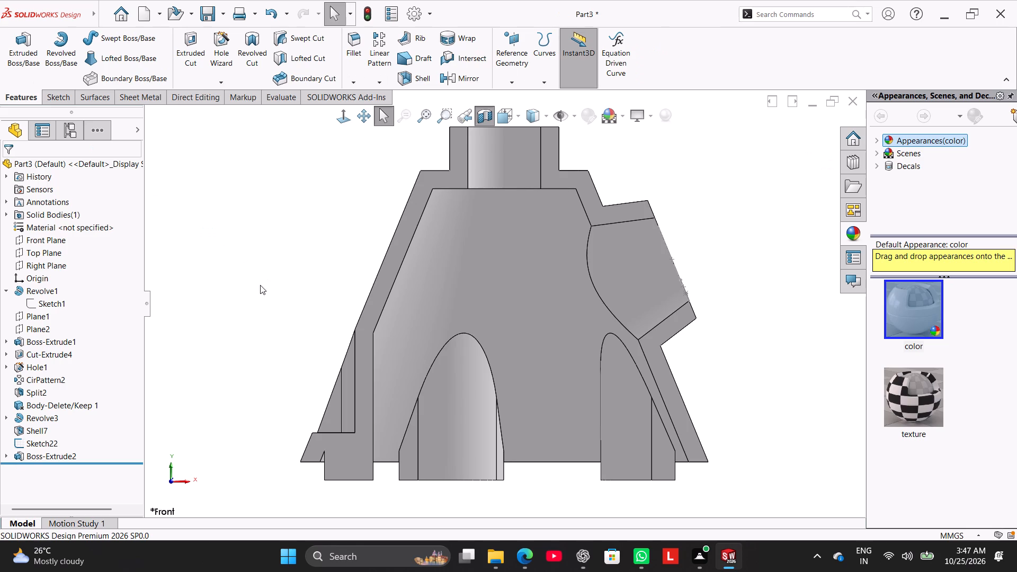
Edit the pocket-end extrusion to a Blind depth of 5 mm.
right_click(63, 453)
left_click(76, 320)
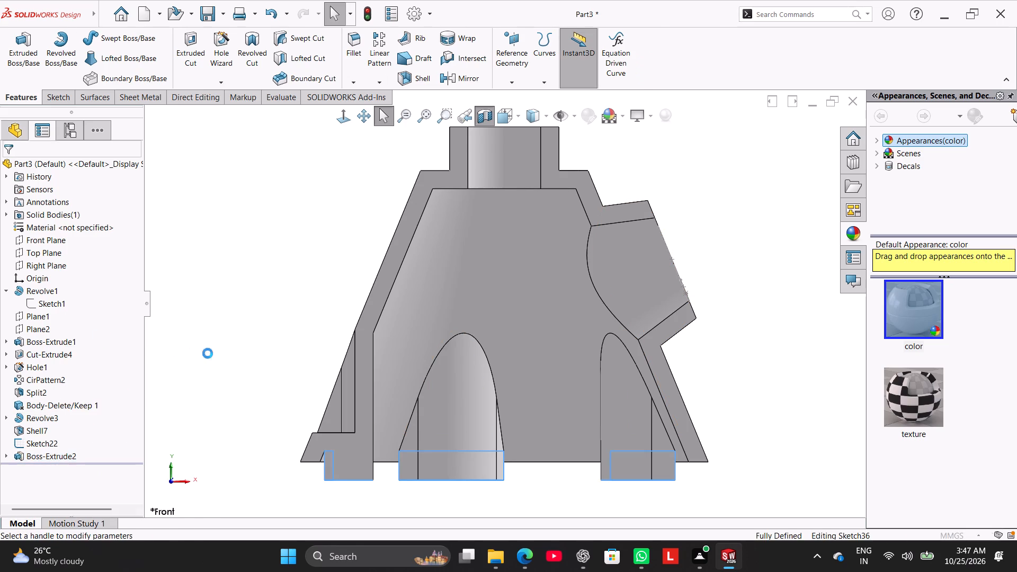
middle_click(240, 368)
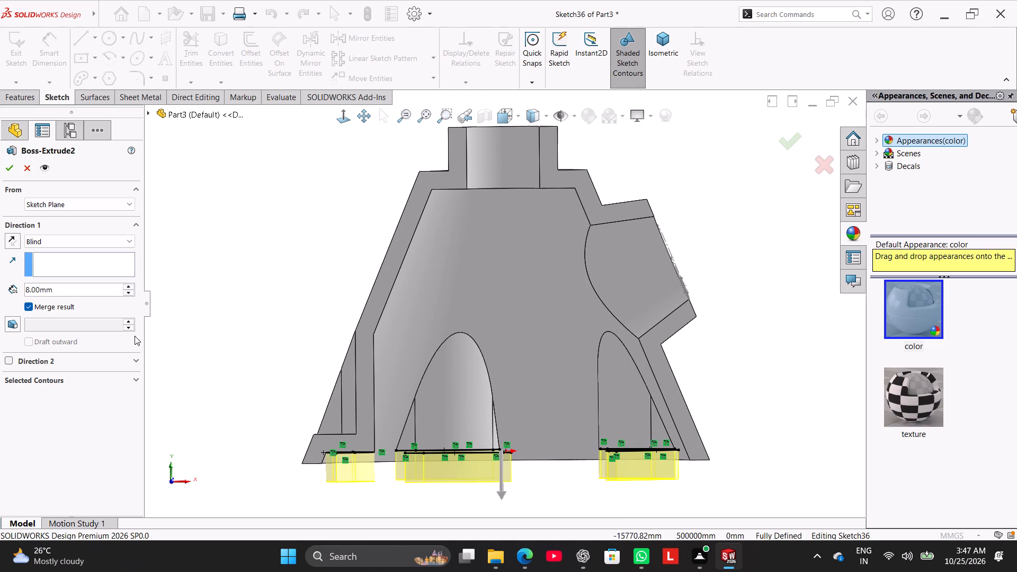
double_click(69, 293)
key("5")
key("Return")
left_click(10, 170)
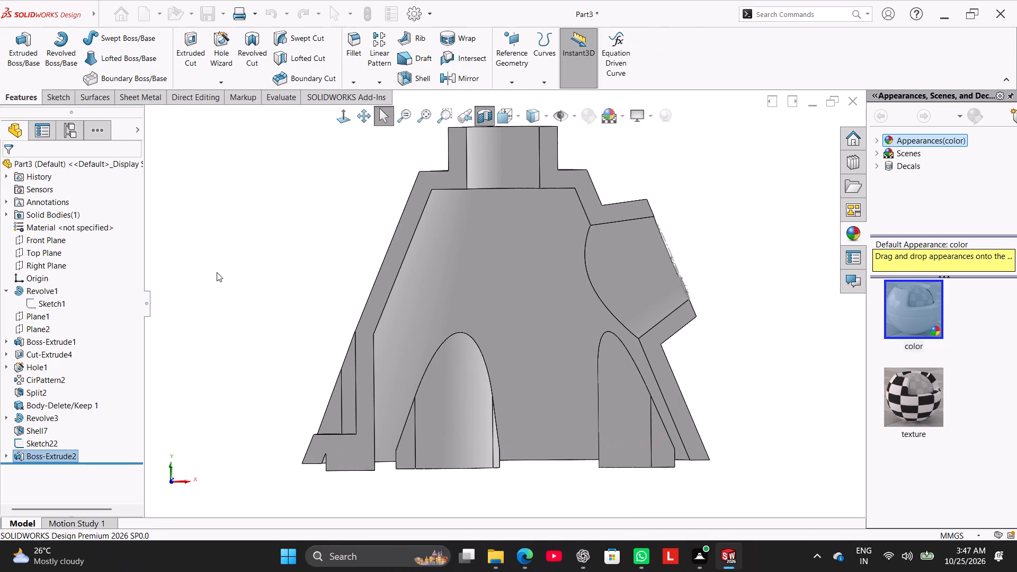
Examine the shortened pocket ends in the sectioned housing, checking the narrow area between them and the outer wall at the base rim.
left_click(217, 272)
middle_click_drag(227, 299, 221, 171)
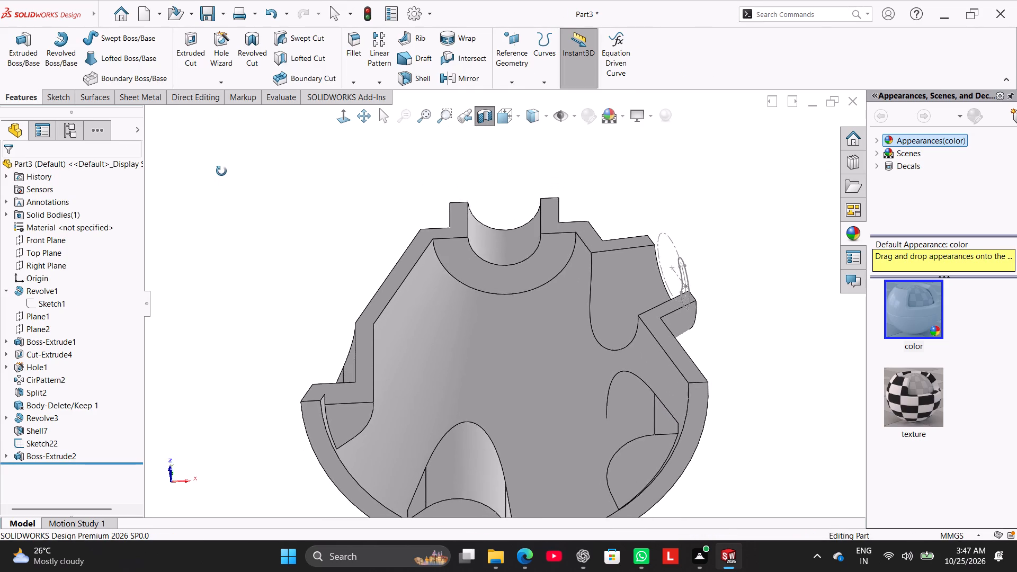
middle_click_drag(221, 171, 253, 194)
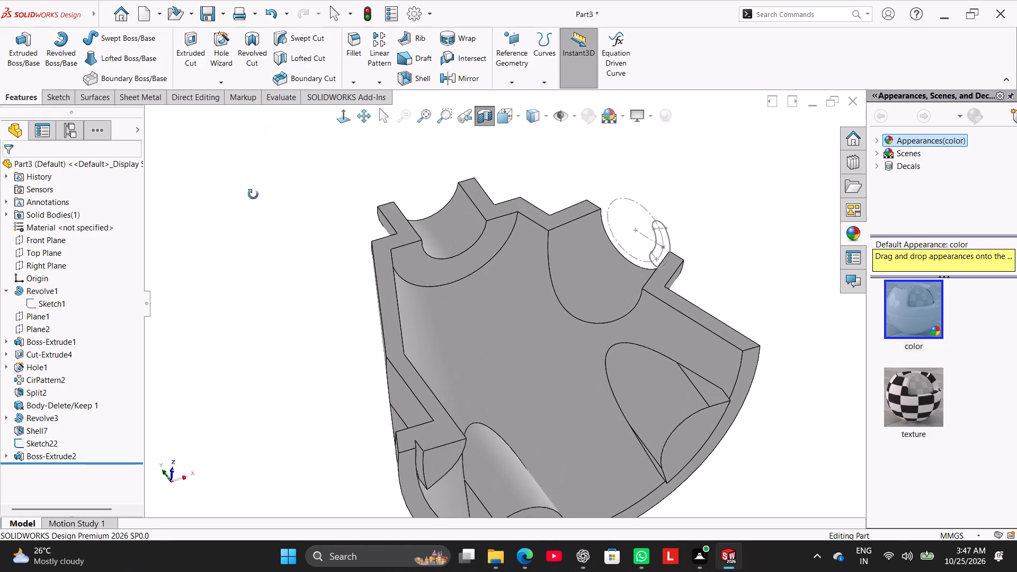
middle_click_drag(253, 194, 243, 220)
scroll(475, 559, "down", 3)
scroll(427, 464, "up", 2)
scroll(458, 424, "down", 5)
scroll(409, 458, "down", 2)
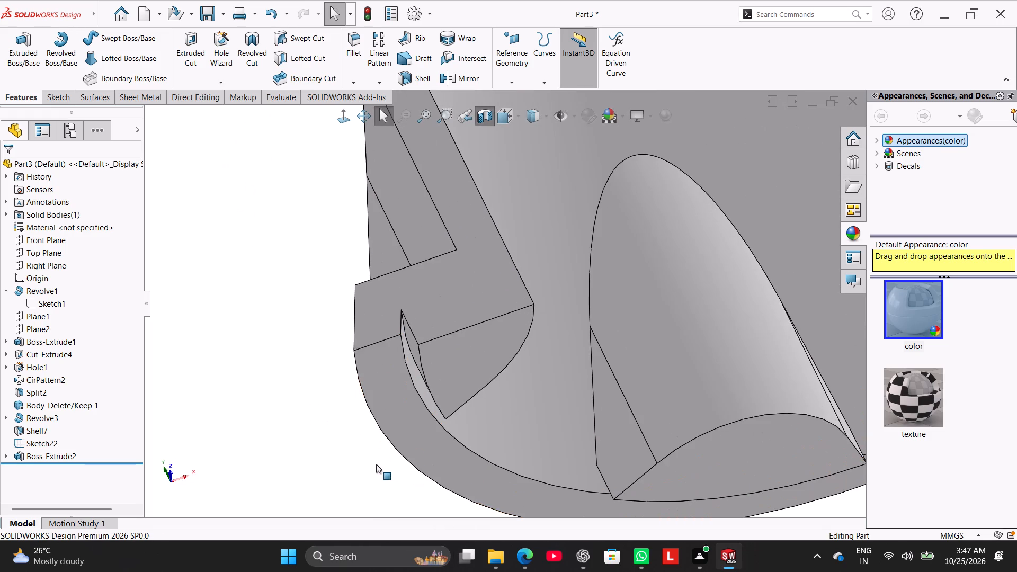
middle_click_drag(370, 451, 327, 362)
scroll(421, 408, "up", 2)
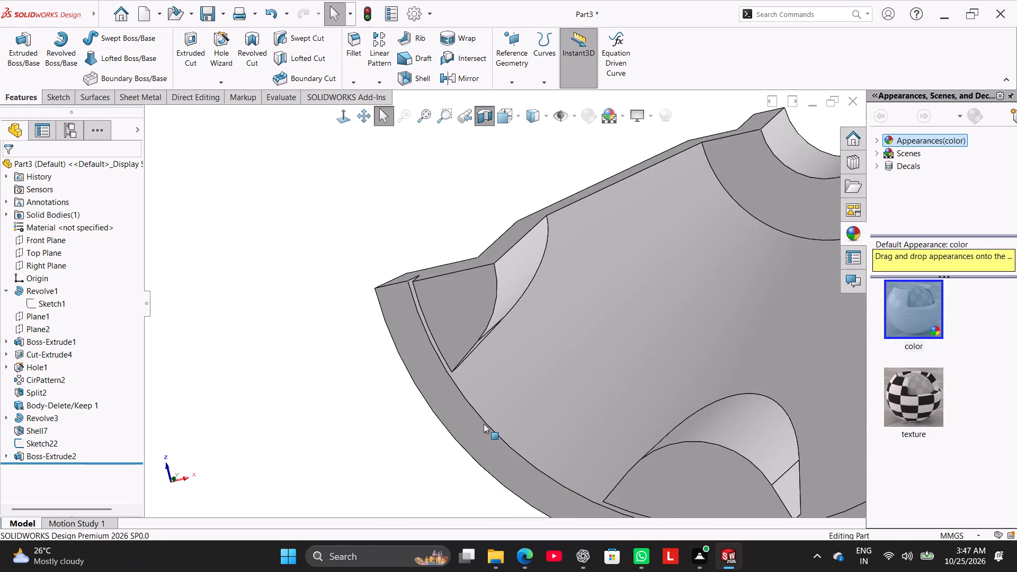
scroll(484, 424, "up", 3)
middle_click_drag(584, 392, 568, 329)
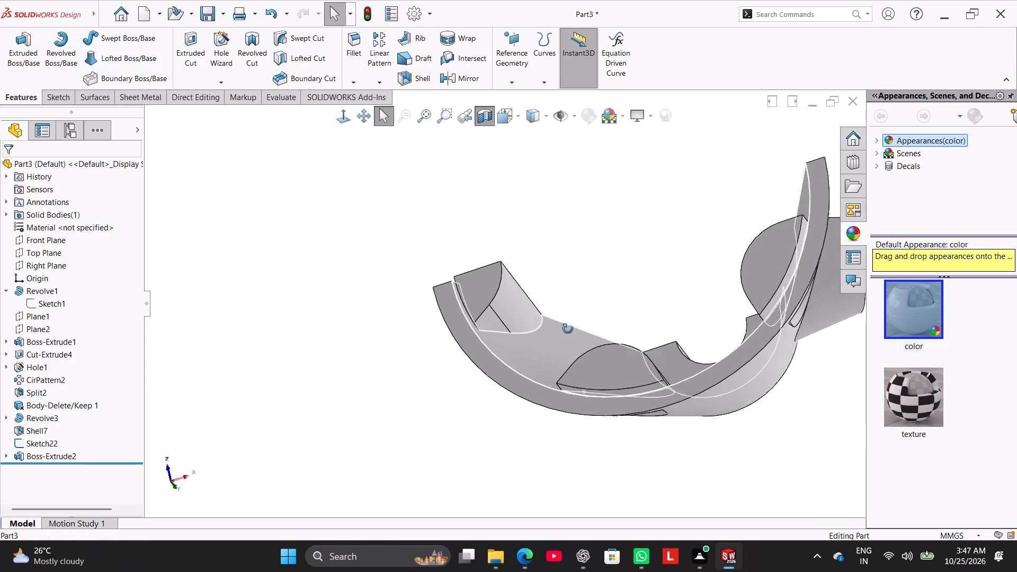
middle_click_drag(568, 329, 588, 457)
left_click(433, 436)
scroll(548, 260, "down", 3)
scroll(529, 342, "down", 1)
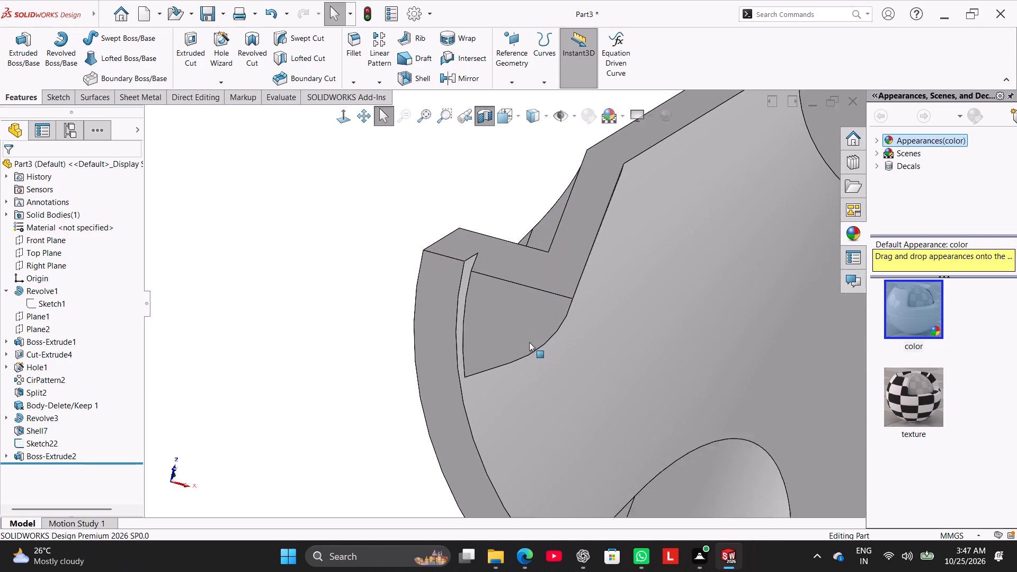
scroll(529, 342, "down", 1)
scroll(486, 352, "down", 1)
scroll(336, 389, "up", 6)
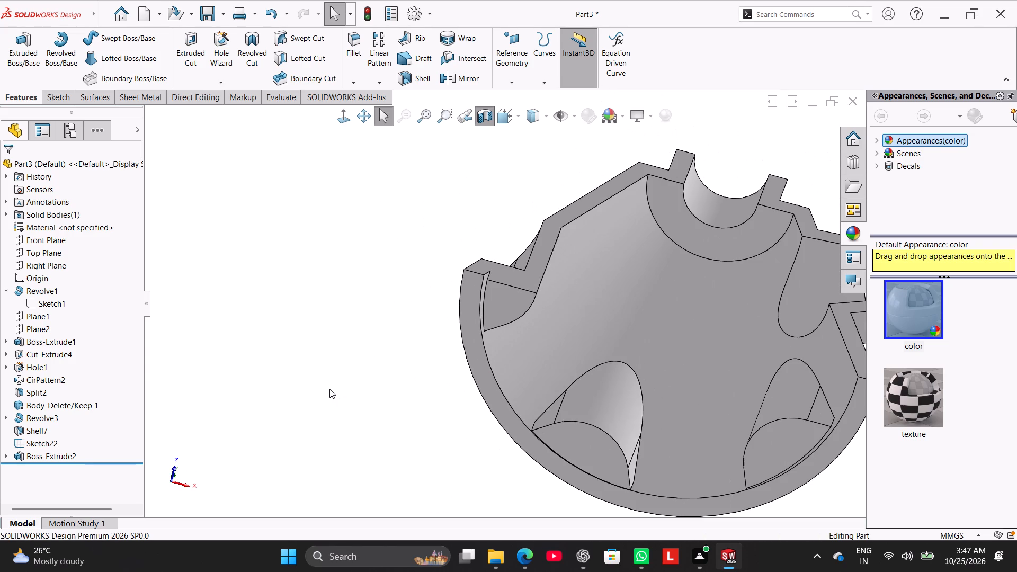
Edit the pocket-end extrusion to add a 10-degree draft, drafted outward.
right_click(66, 460)
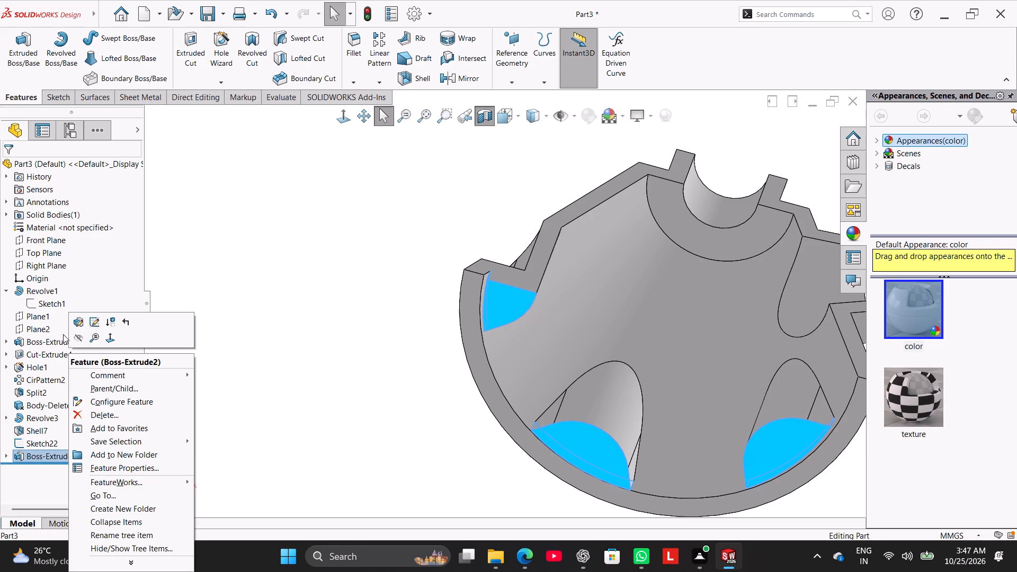
left_click(77, 320)
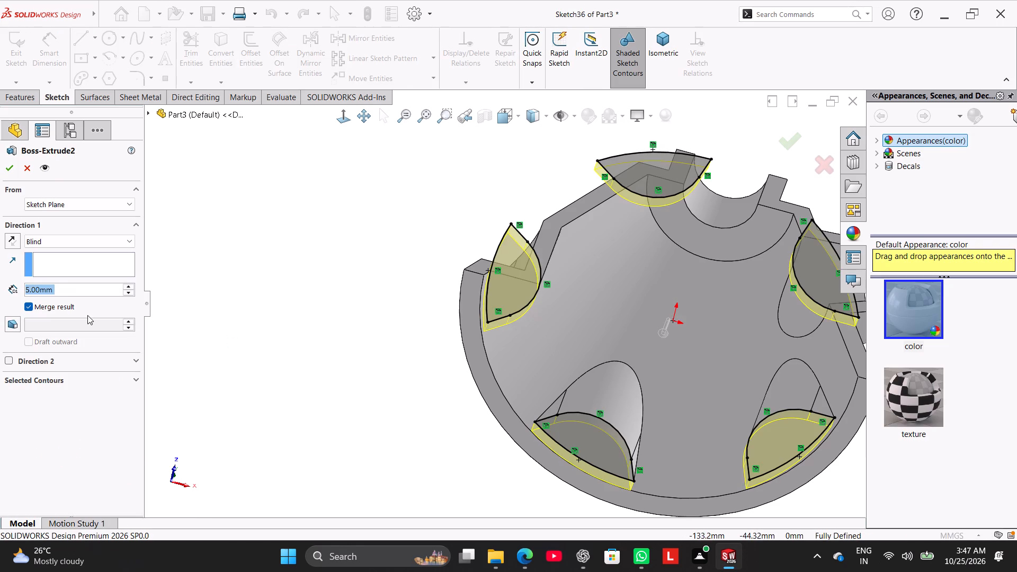
left_click(14, 323)
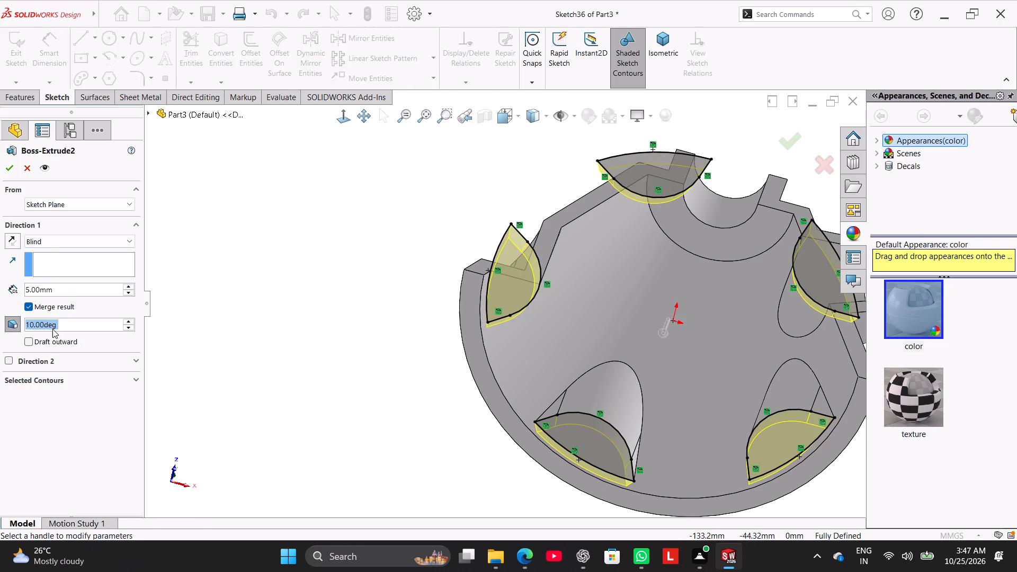
left_click(32, 342)
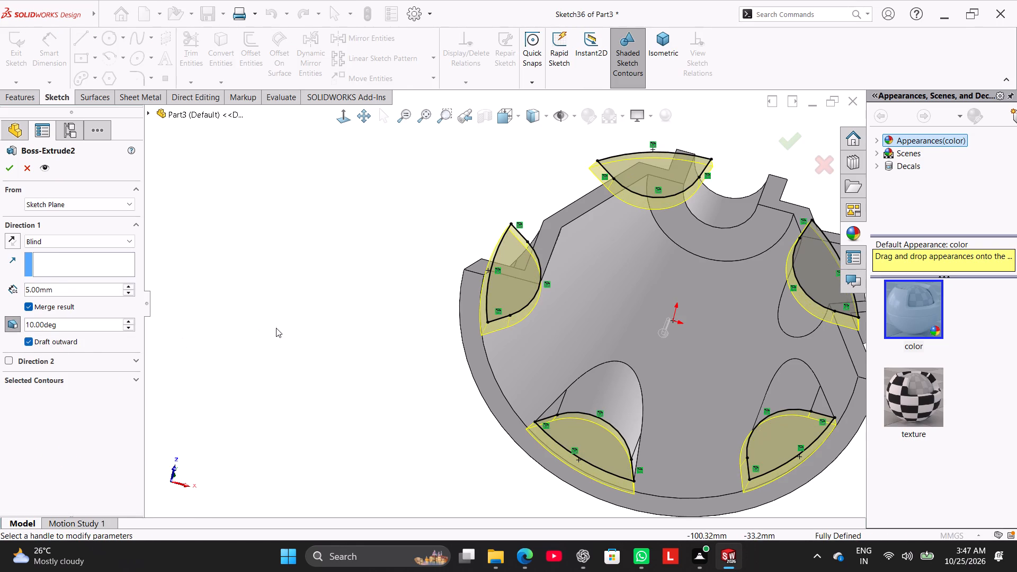
middle_click_drag(302, 327, 341, 292)
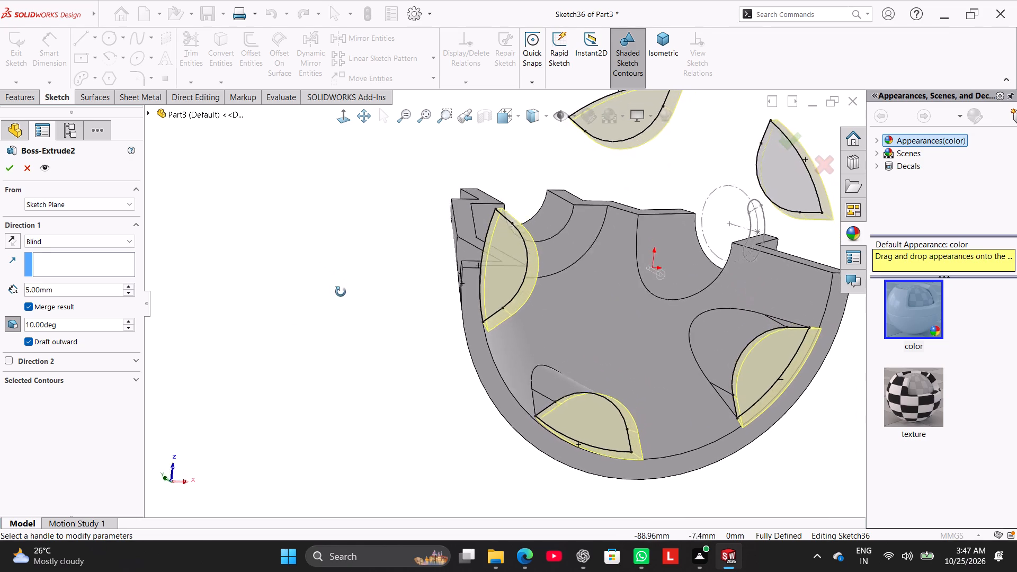
middle_click_drag(341, 292, 327, 317)
scroll(342, 299, "up", 2)
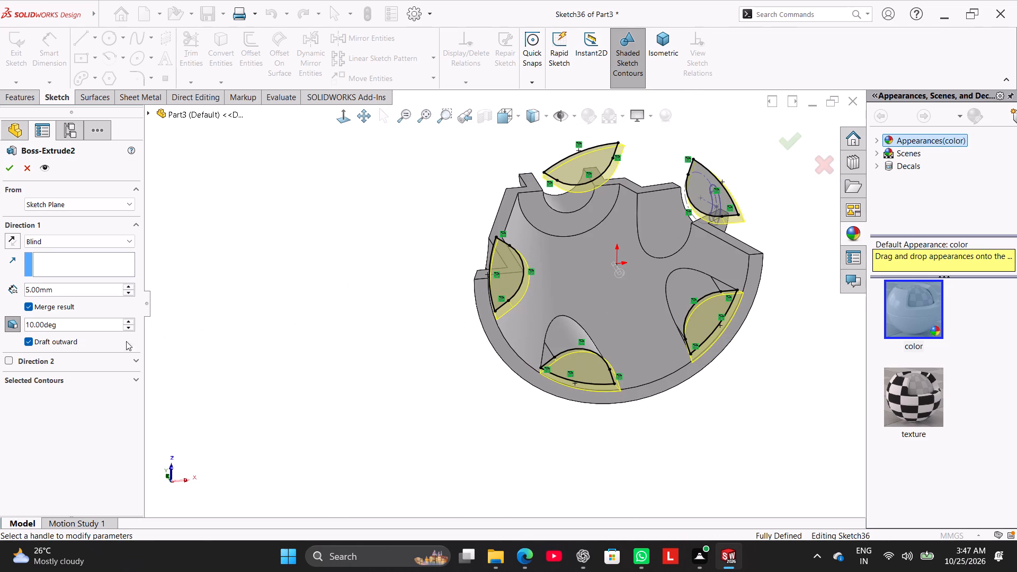
left_click(13, 172)
left_click(321, 279)
Set the outward draft angle of the pocket-end extrusion to 15 degrees.
middle_click_drag(454, 330, 451, 334)
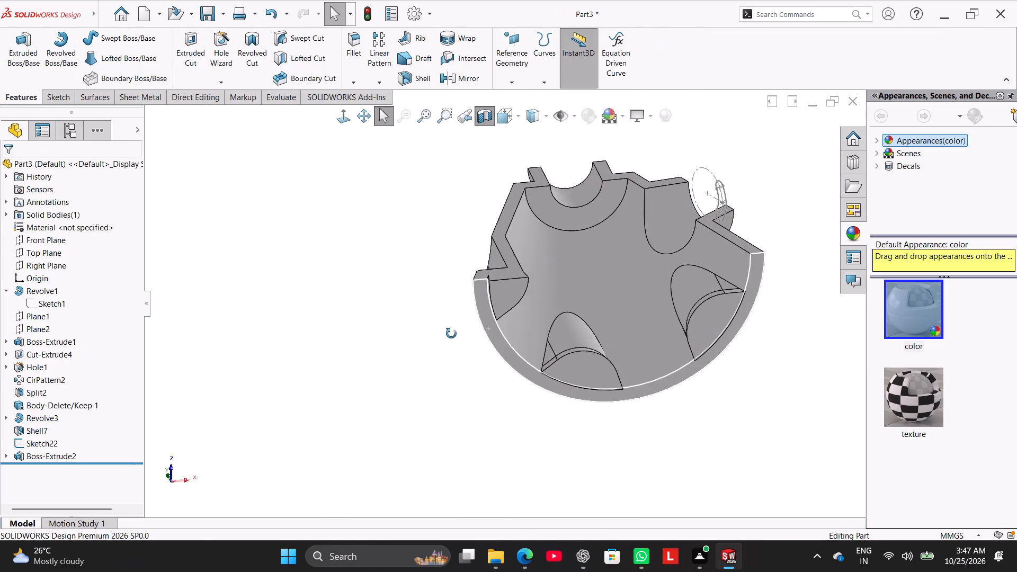
middle_click_drag(451, 334, 439, 320)
scroll(479, 293, "down", 7)
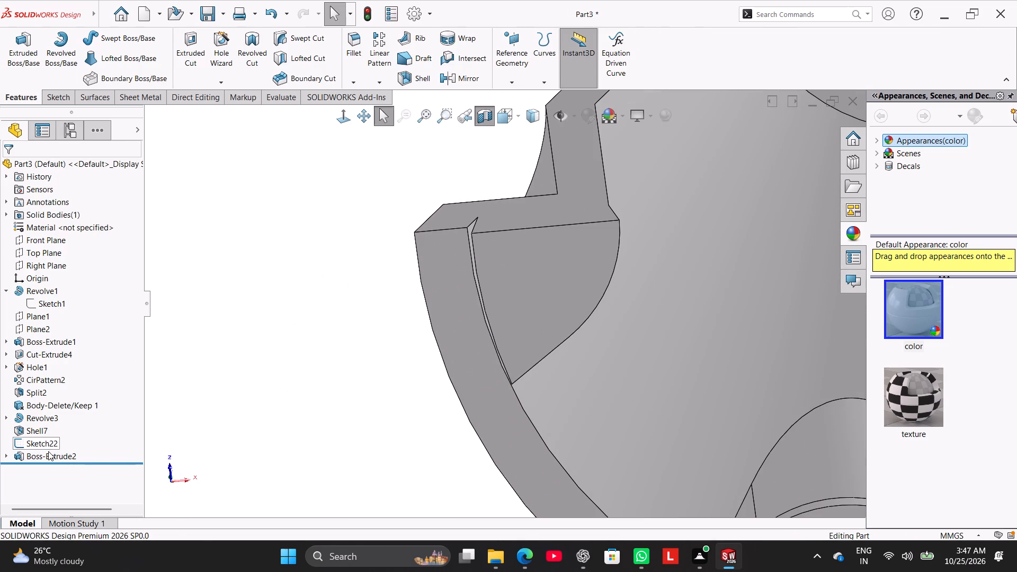
right_click(48, 452)
left_click(64, 323)
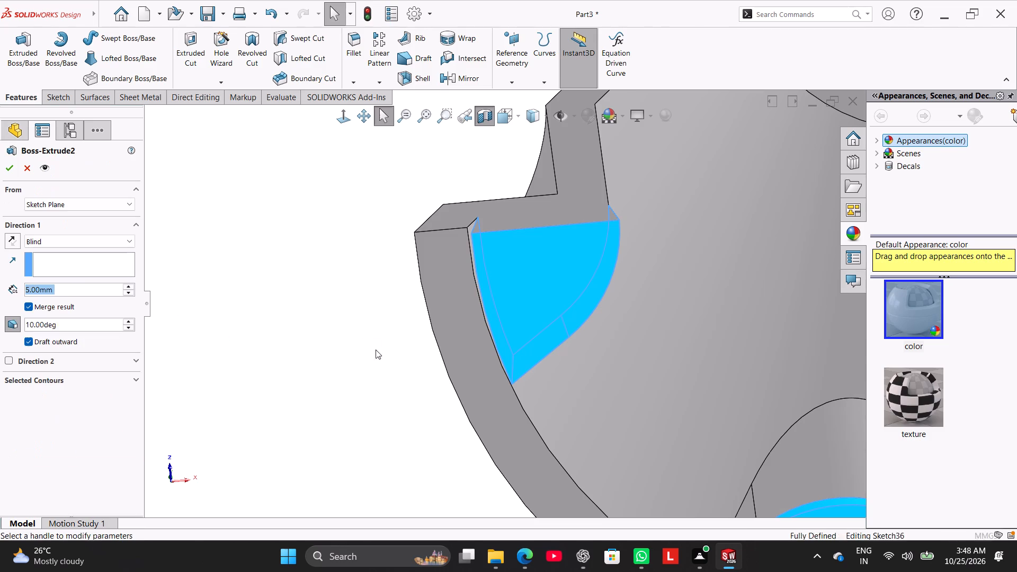
scroll(376, 350, "up", 4)
middle_click_drag(383, 347, 325, 338)
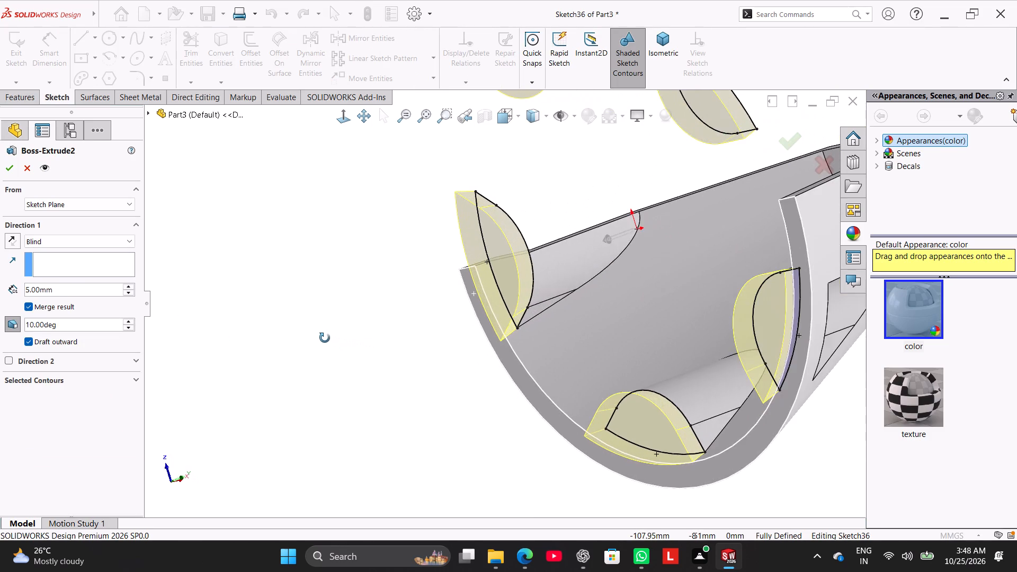
middle_click_drag(325, 338, 392, 359)
double_click(52, 325)
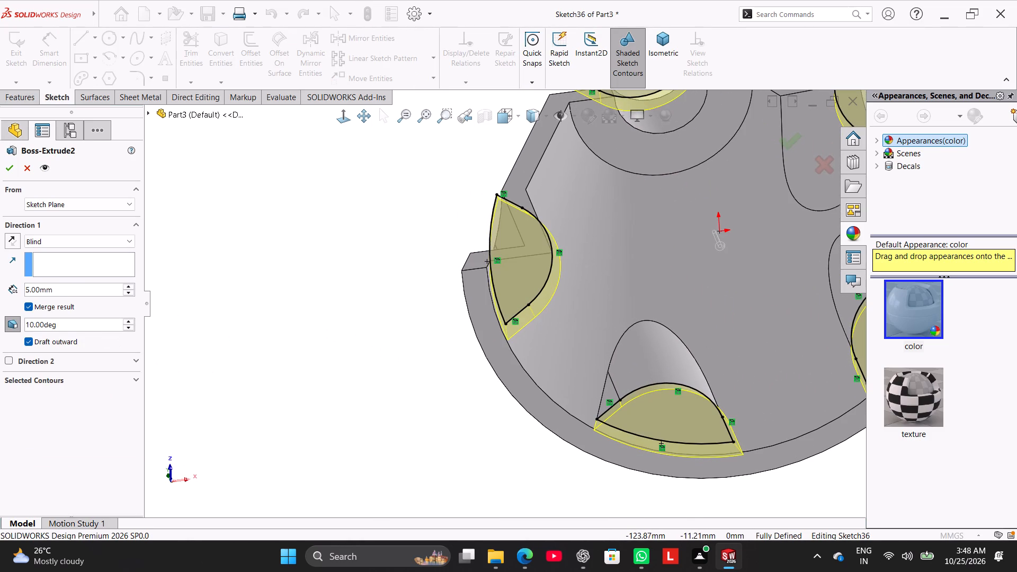
double_click(61, 326)
type("15")
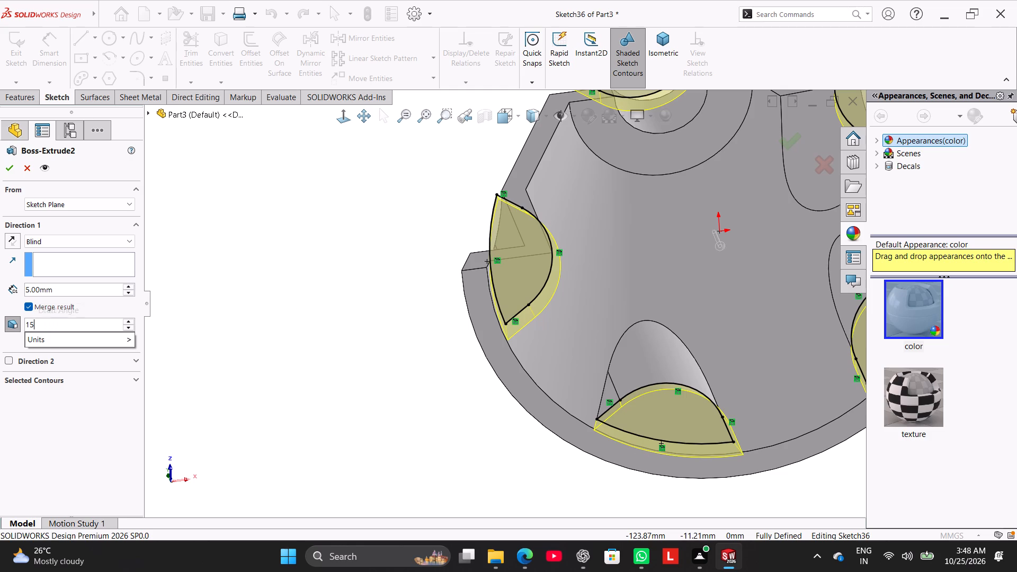
key("Return")
left_click(10, 170)
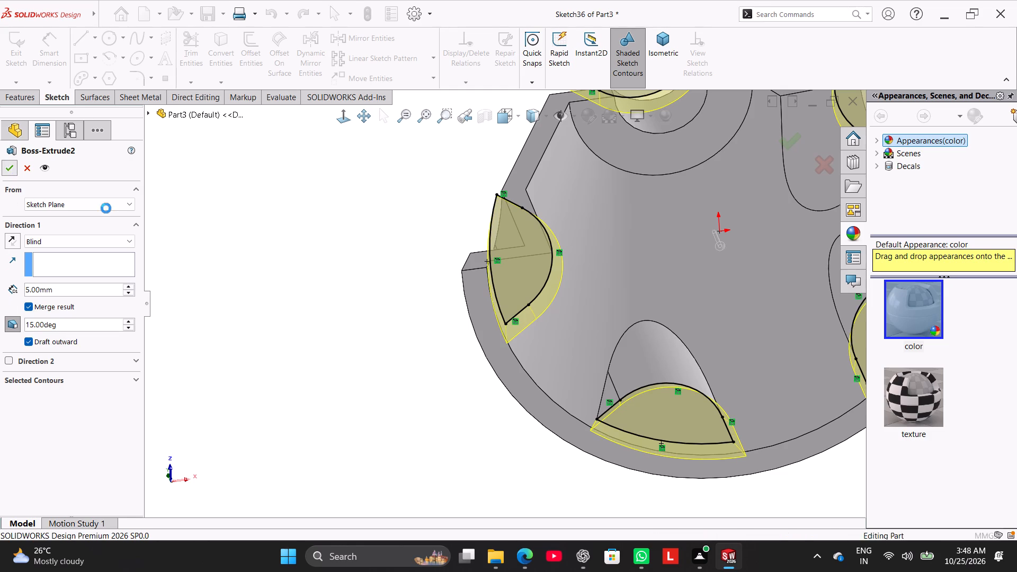
left_click(318, 238)
Examine the drafted pocket ends against the outer wall and base rim, both with and without the front-plane section view.
scroll(507, 276, "down", 5)
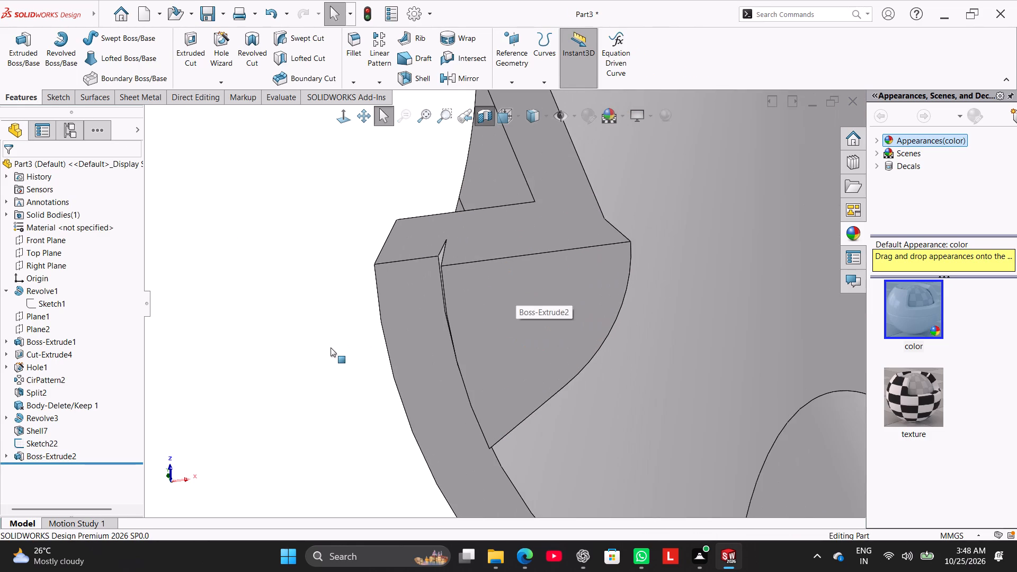
middle_click_drag(310, 347, 315, 395)
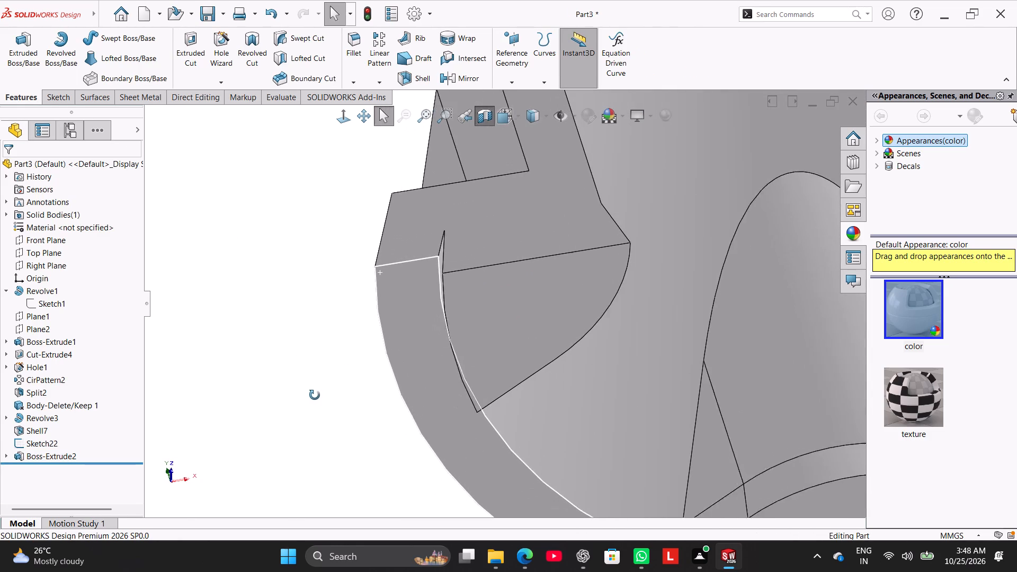
middle_click_drag(315, 395, 311, 385)
scroll(347, 329, "up", 2)
left_click(345, 121)
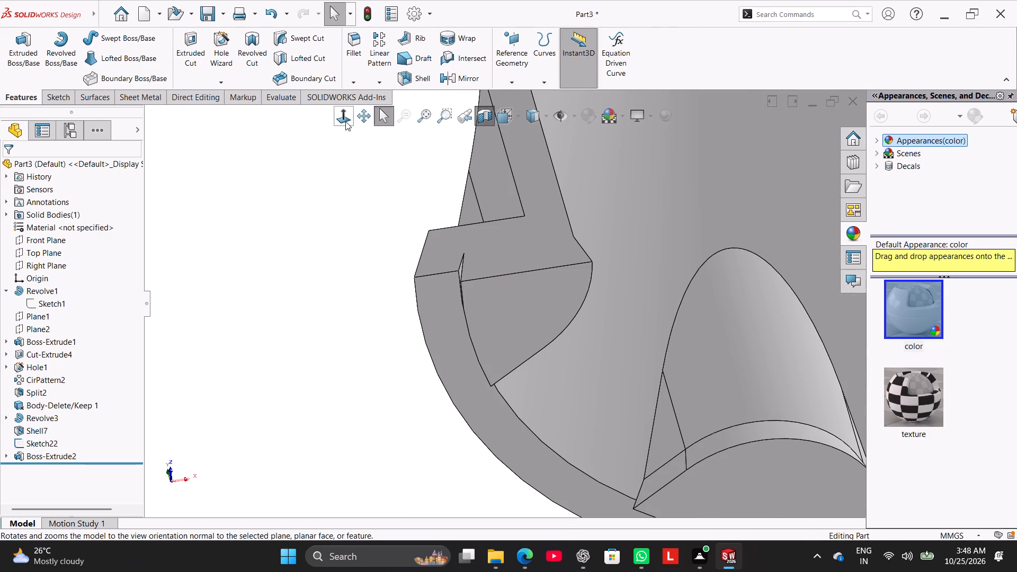
left_click(478, 122)
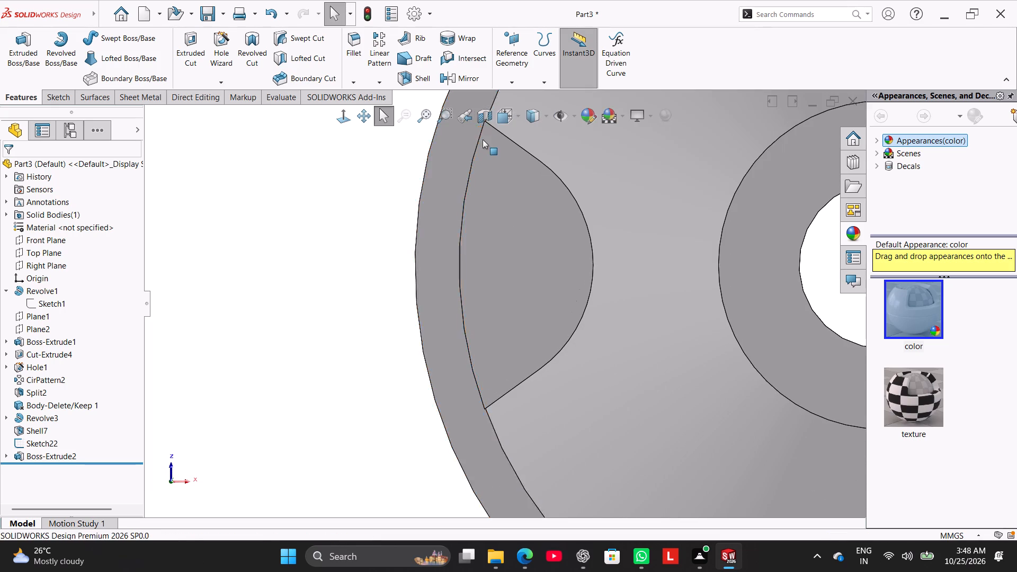
left_click(479, 119)
scroll(376, 218, "up", 2)
left_click(341, 118)
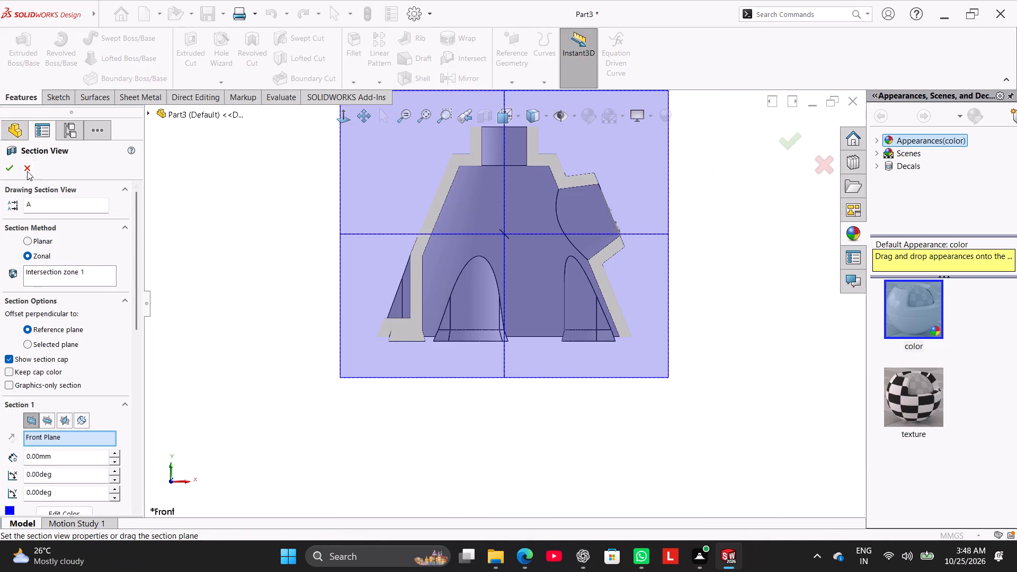
left_click(27, 169)
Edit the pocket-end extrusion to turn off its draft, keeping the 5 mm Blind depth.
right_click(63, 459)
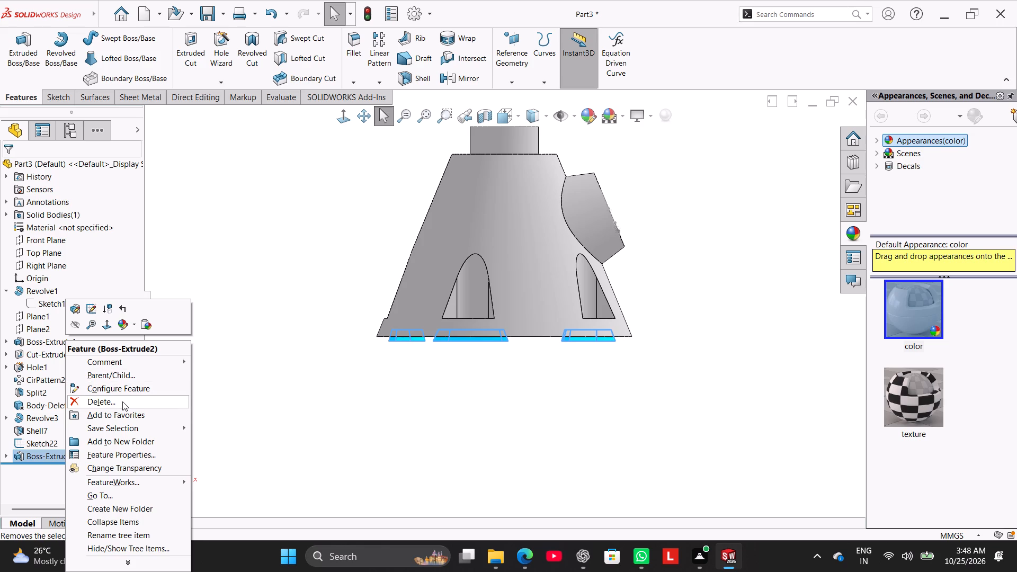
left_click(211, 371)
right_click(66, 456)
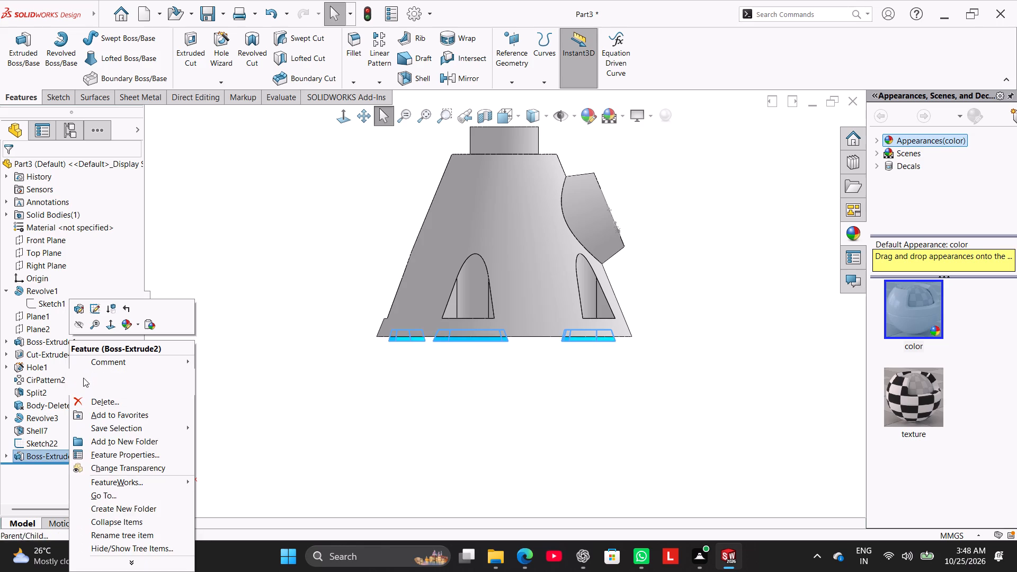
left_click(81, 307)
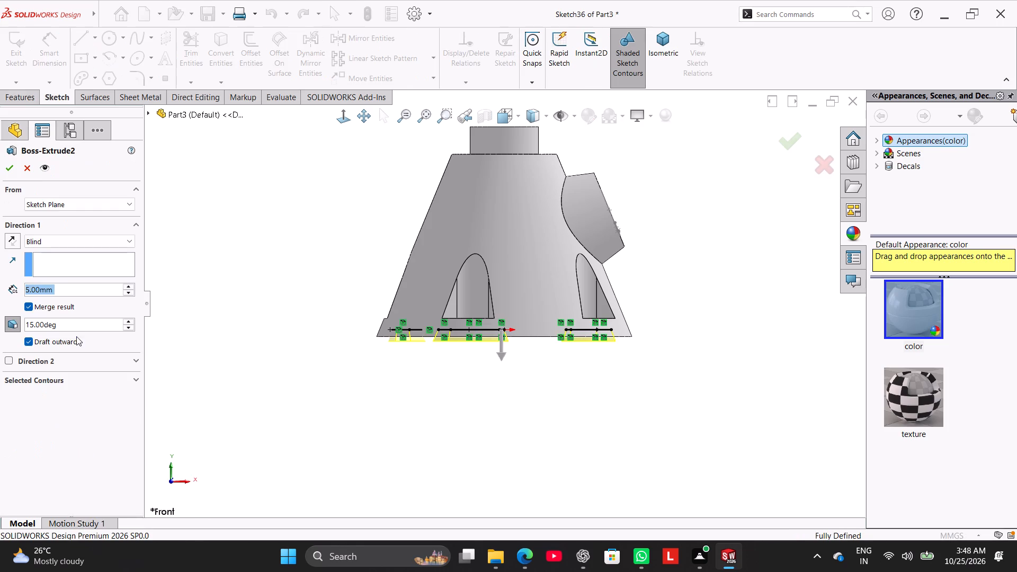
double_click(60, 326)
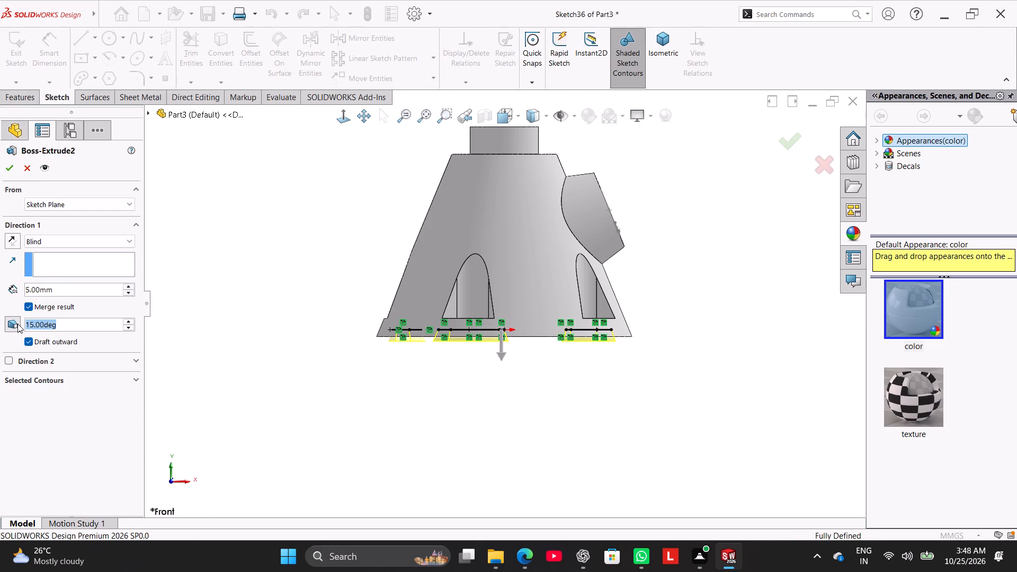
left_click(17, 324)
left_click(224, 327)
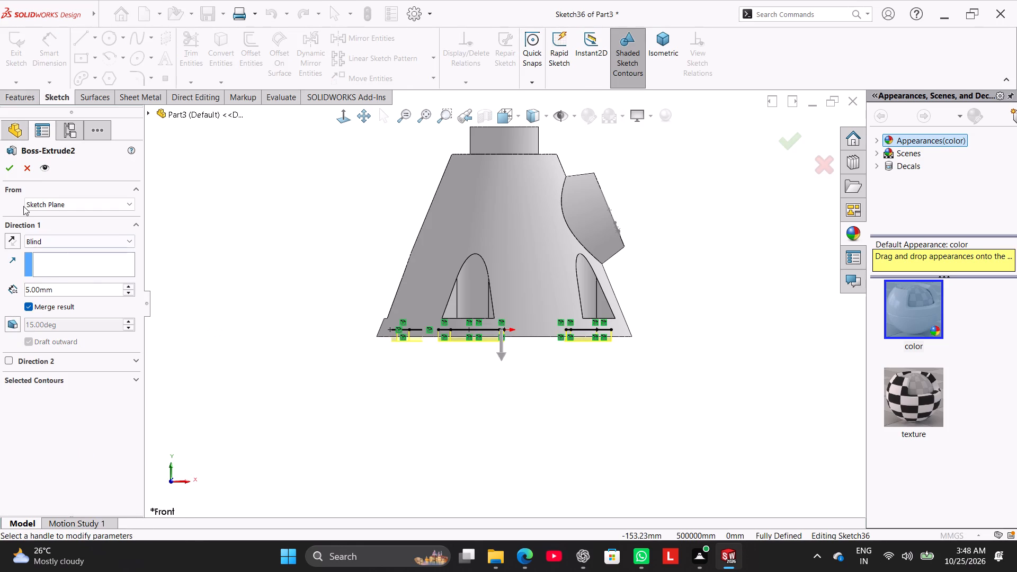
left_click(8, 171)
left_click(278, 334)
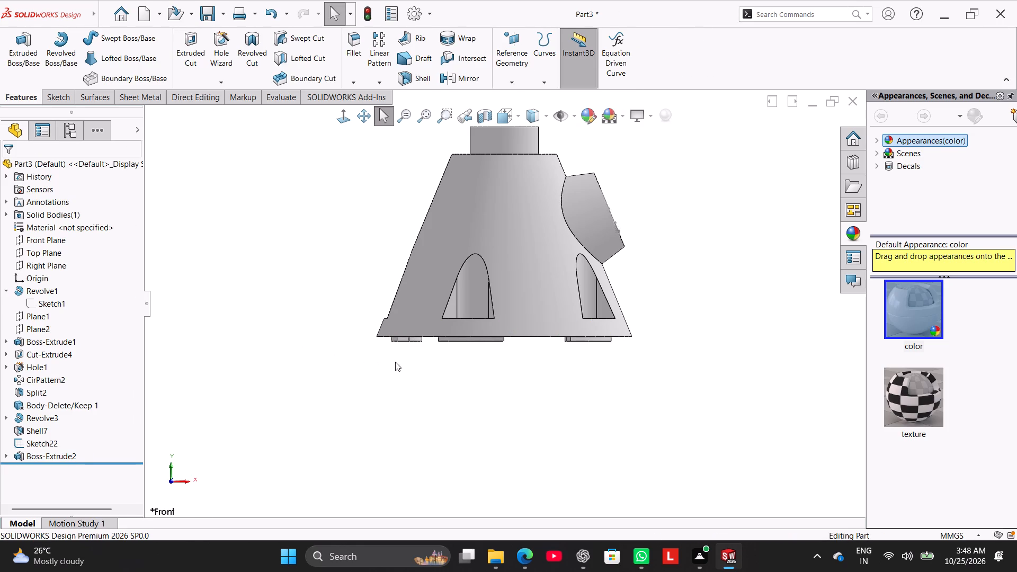
Examine the undrafted pocket ends at the base of the housing from the front and in a front-plane section view.
scroll(403, 361, "down", 4)
scroll(481, 293, "up", 2)
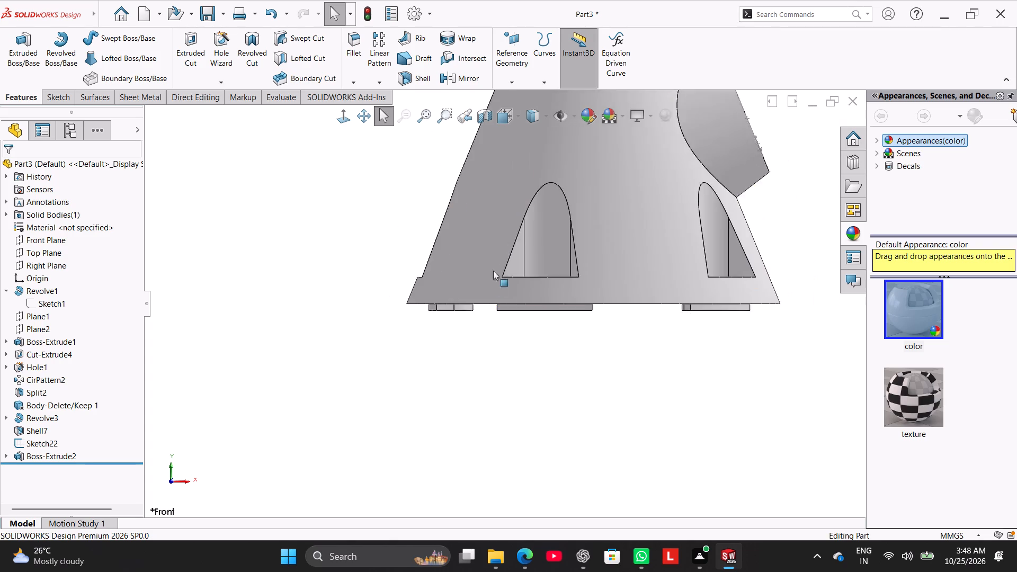
scroll(493, 271, "up", 3)
left_click(487, 114)
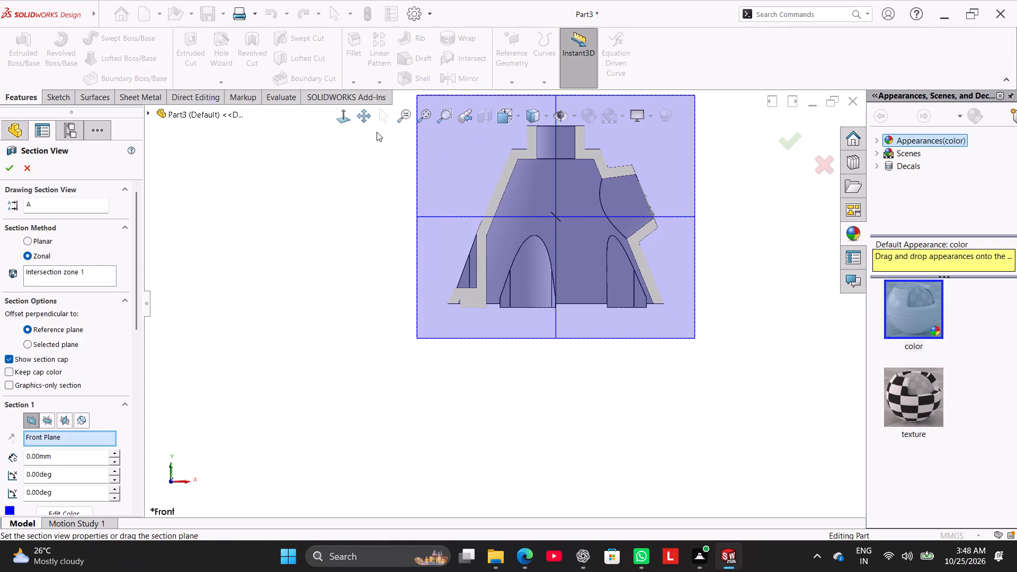
left_click(346, 120)
left_click(340, 119)
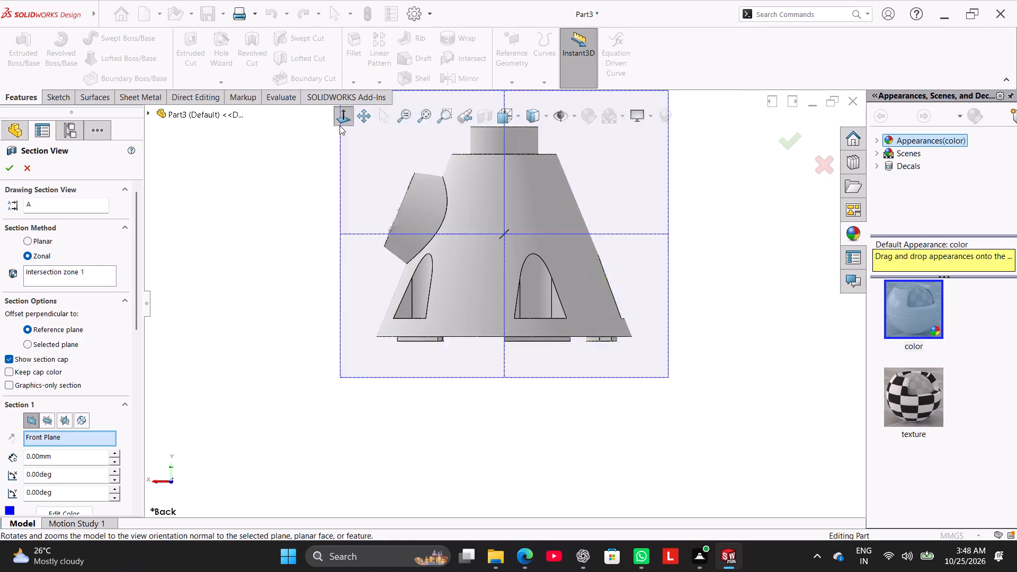
left_click(272, 360)
scroll(520, 336, "down", 3)
scroll(524, 332, "up", 3)
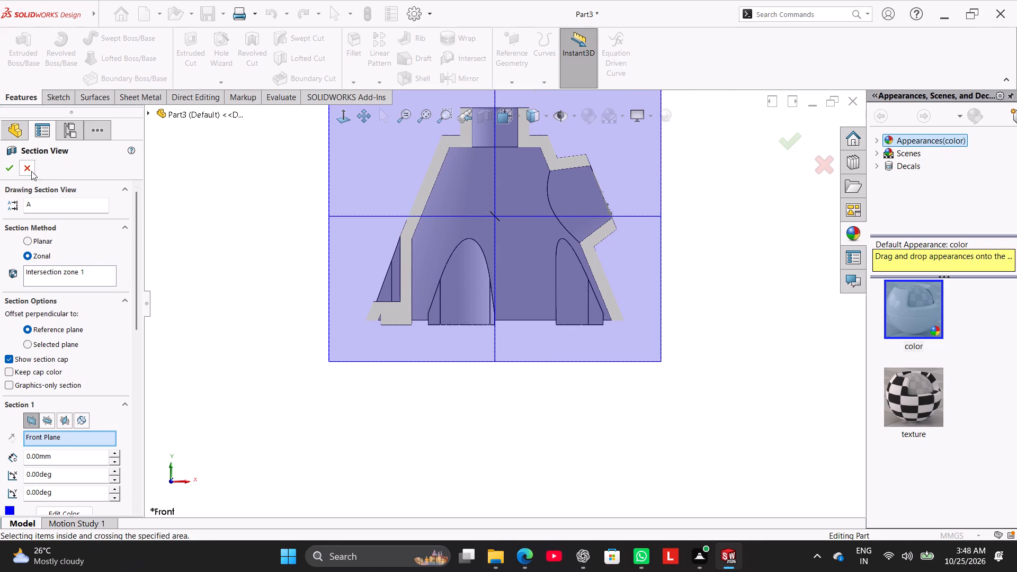
left_click(31, 171)
left_click(252, 284)
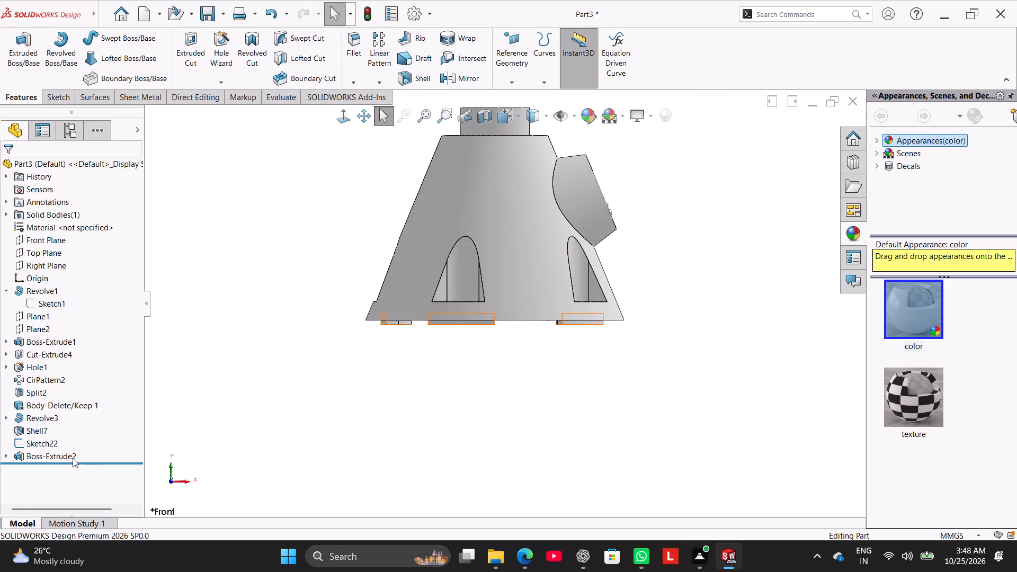
Delete the pocket-end extrusion Boss-Extrude2.
right_click(67, 458)
left_click(103, 398)
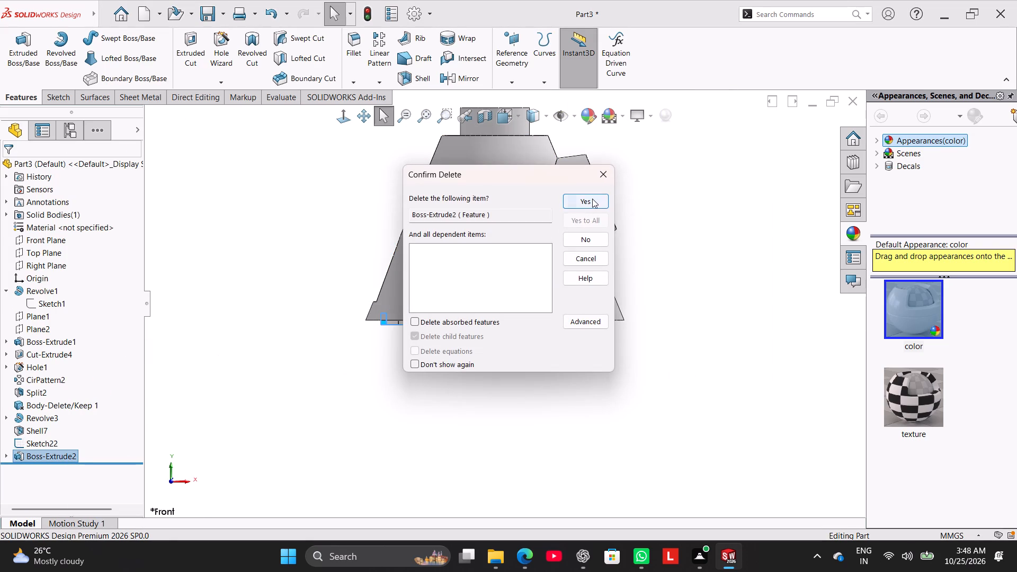
left_click(592, 199)
left_click(290, 357)
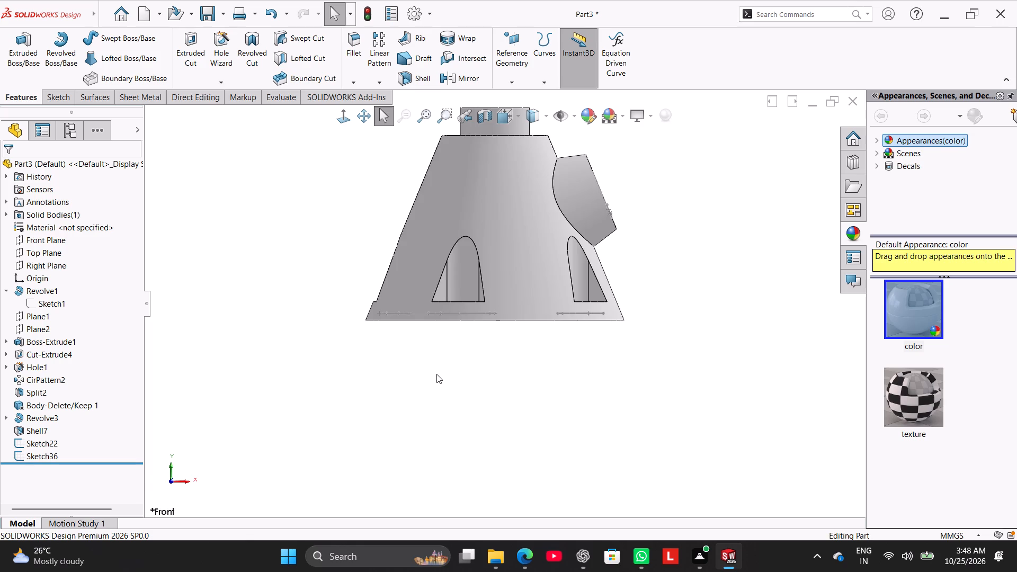
Delete the leftover sketch of the five pocket-end profiles, Sketch36.
middle_click_drag(436, 372, 369, 207)
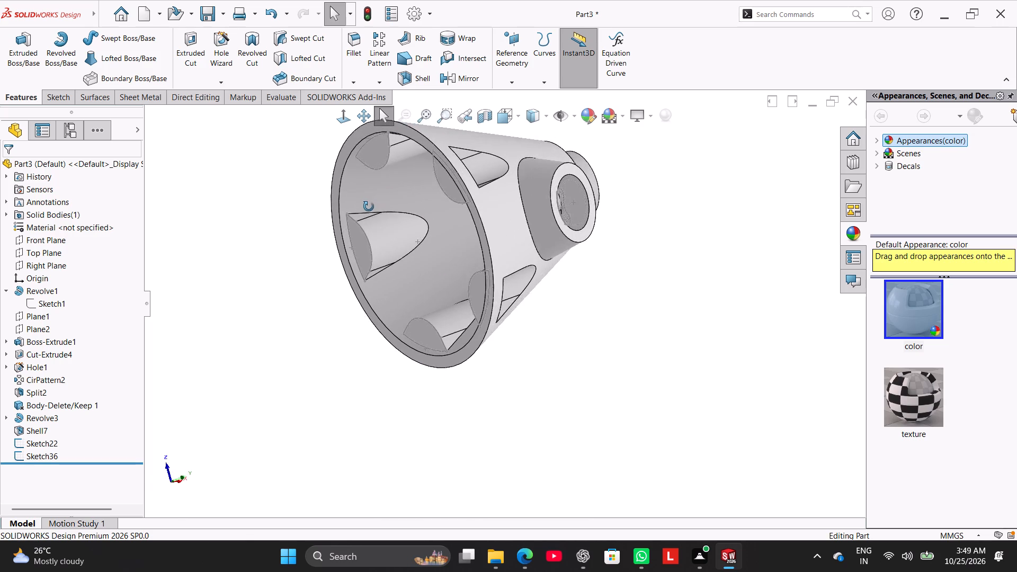
middle_click_drag(369, 207, 422, 235)
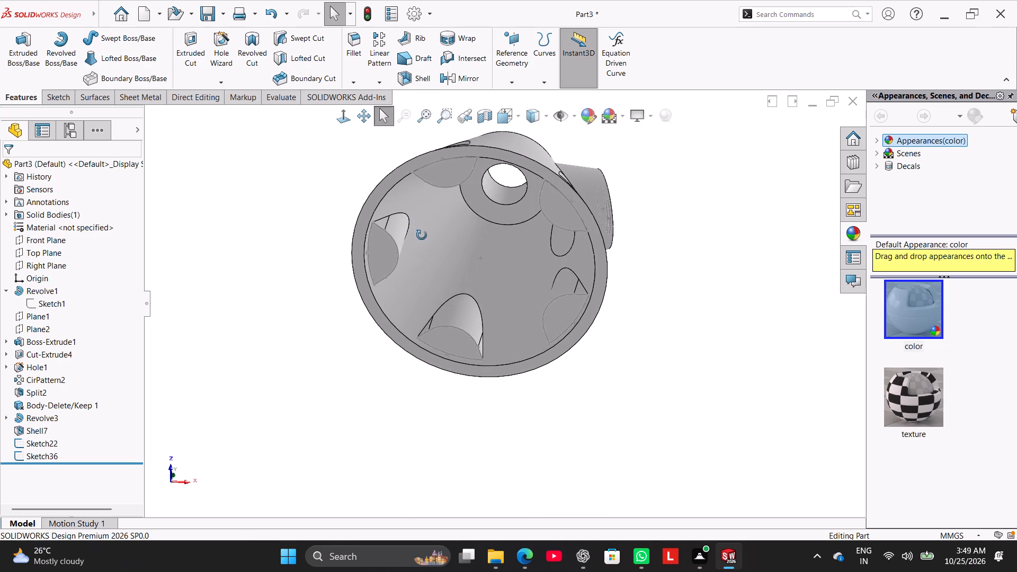
middle_click_drag(422, 235, 422, 236)
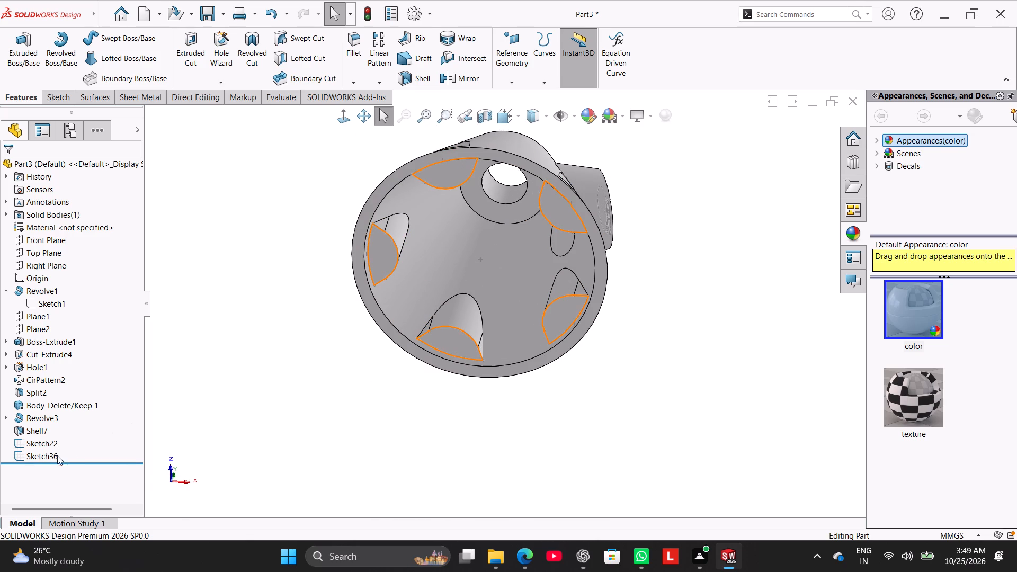
right_click(50, 458)
left_click(83, 415)
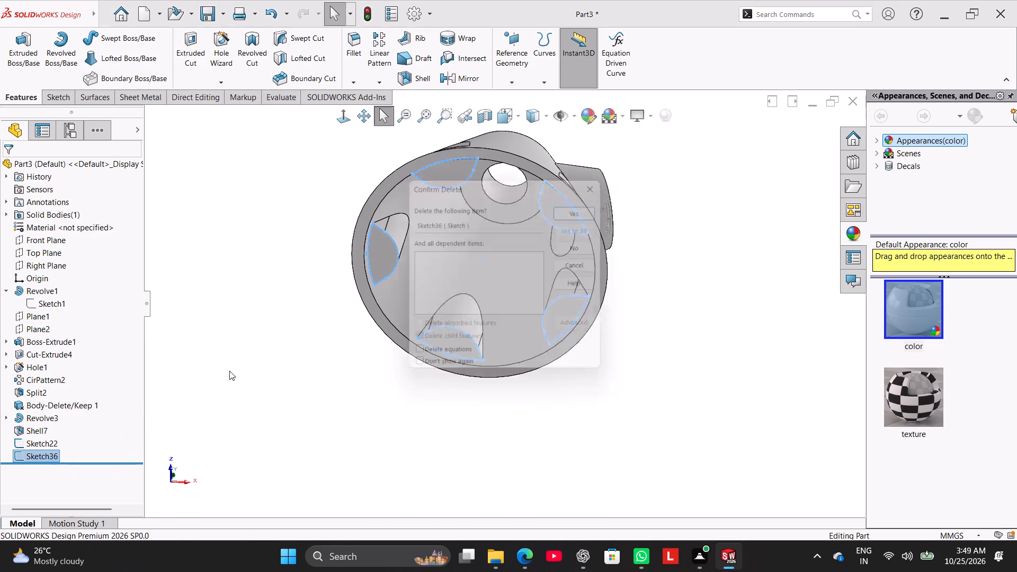
left_click(579, 199)
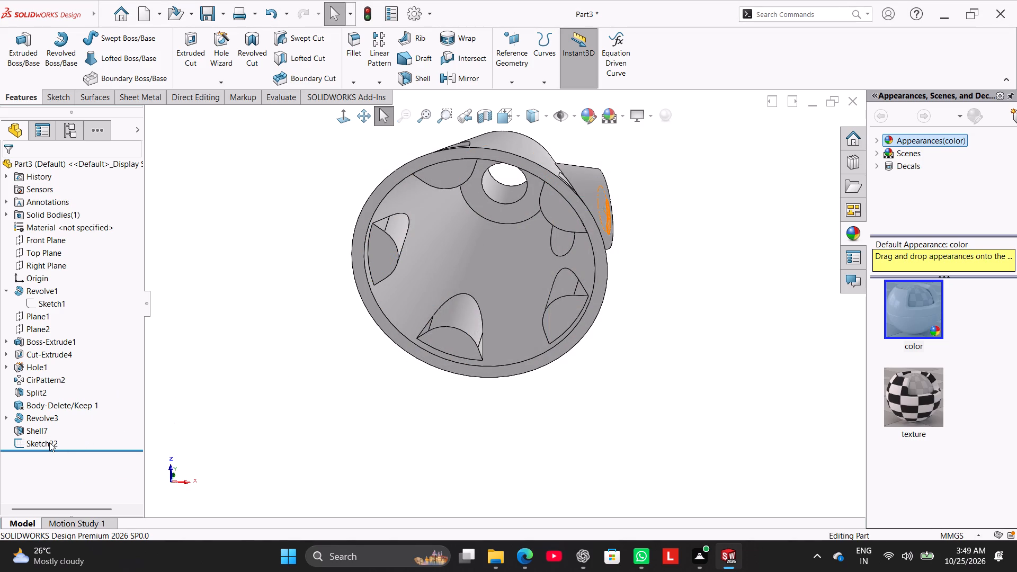
Start a sketch on the housing's flat base rim face and convert the rim's outer circular edge into it.
middle_click_drag(295, 379, 294, 406)
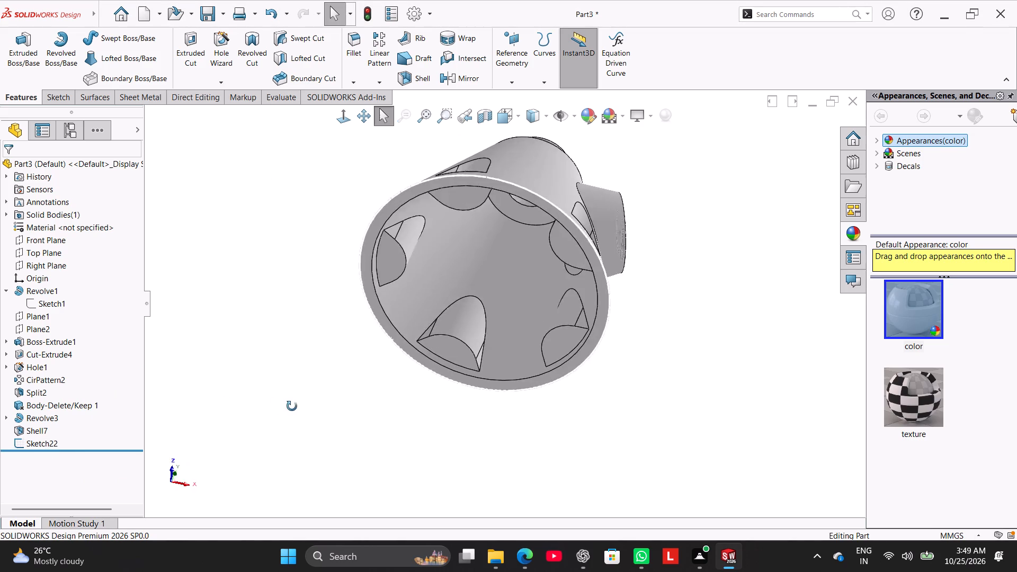
middle_click_drag(294, 406, 206, 373)
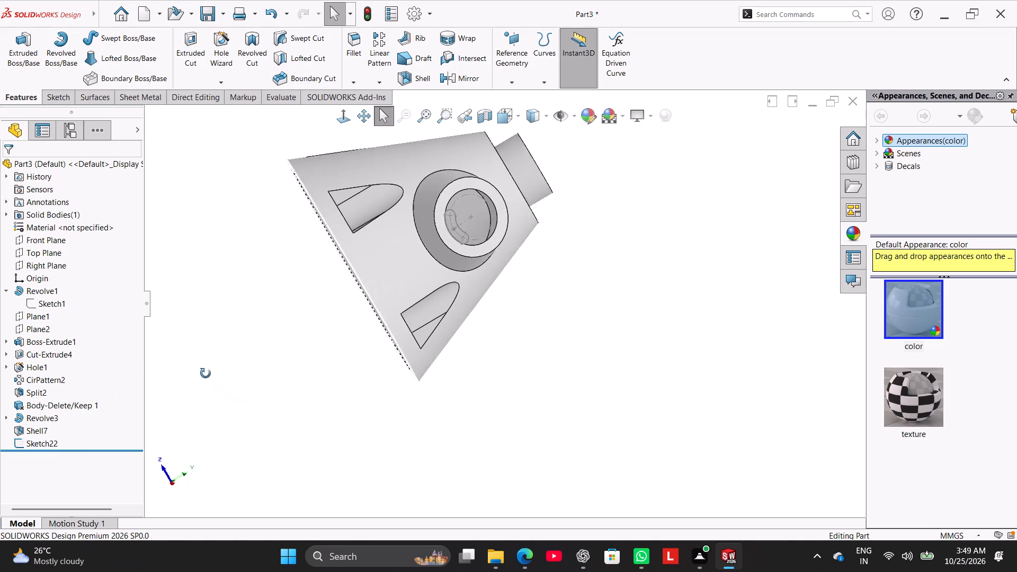
middle_click_drag(206, 373, 181, 329)
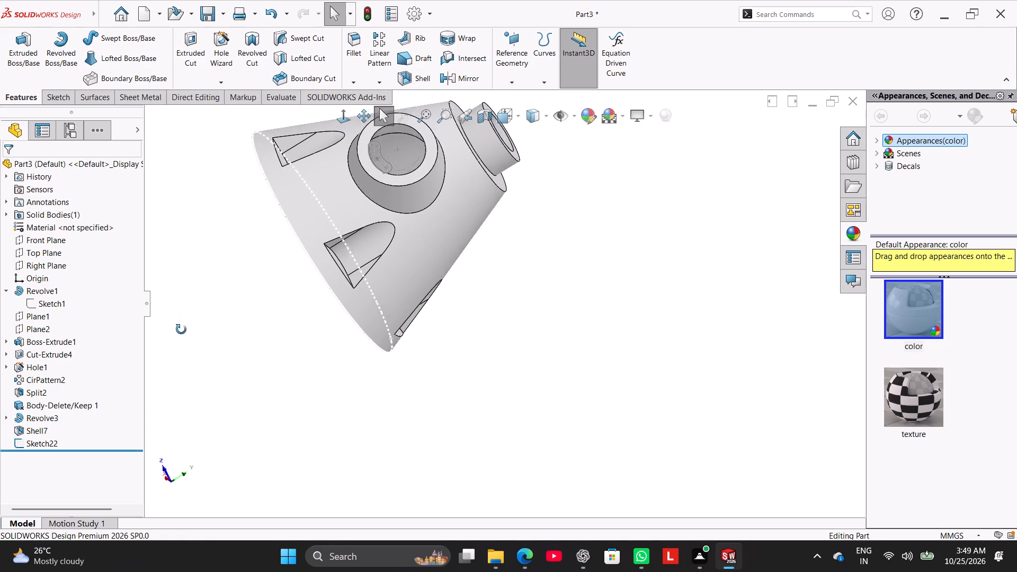
middle_click_drag(181, 329, 293, 432)
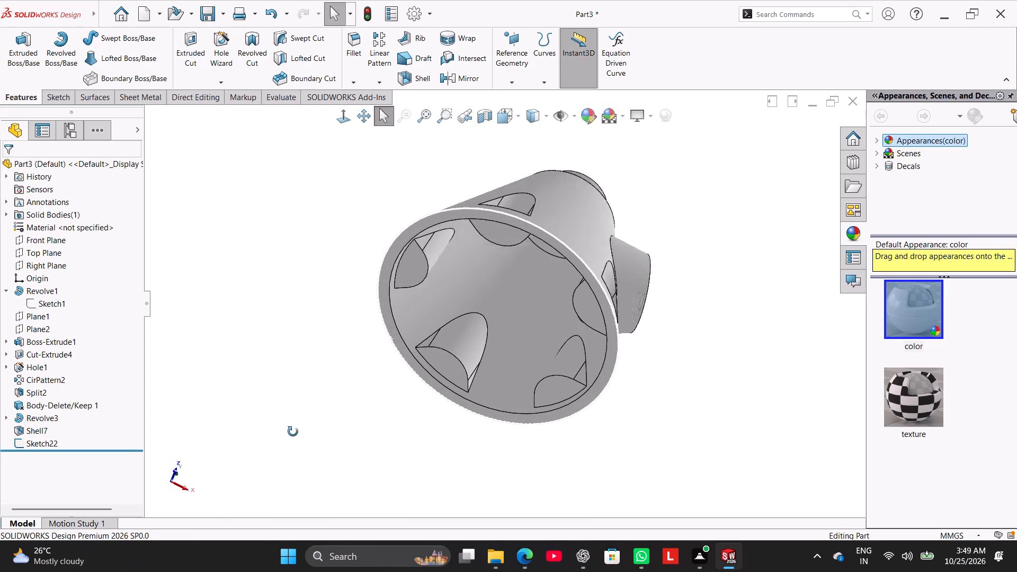
middle_click_drag(293, 432, 304, 432)
right_click(390, 310)
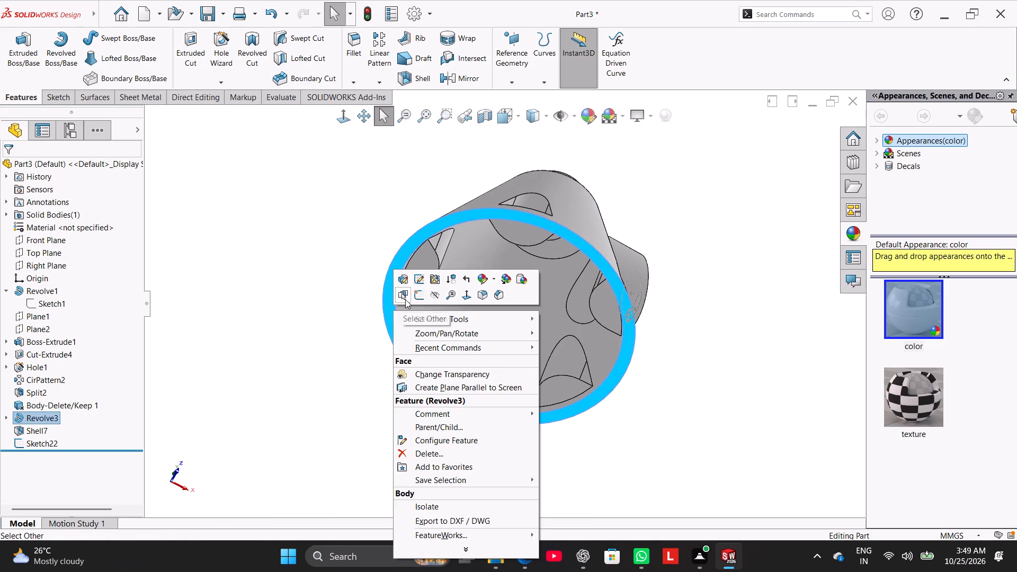
left_click(415, 296)
left_click(218, 60)
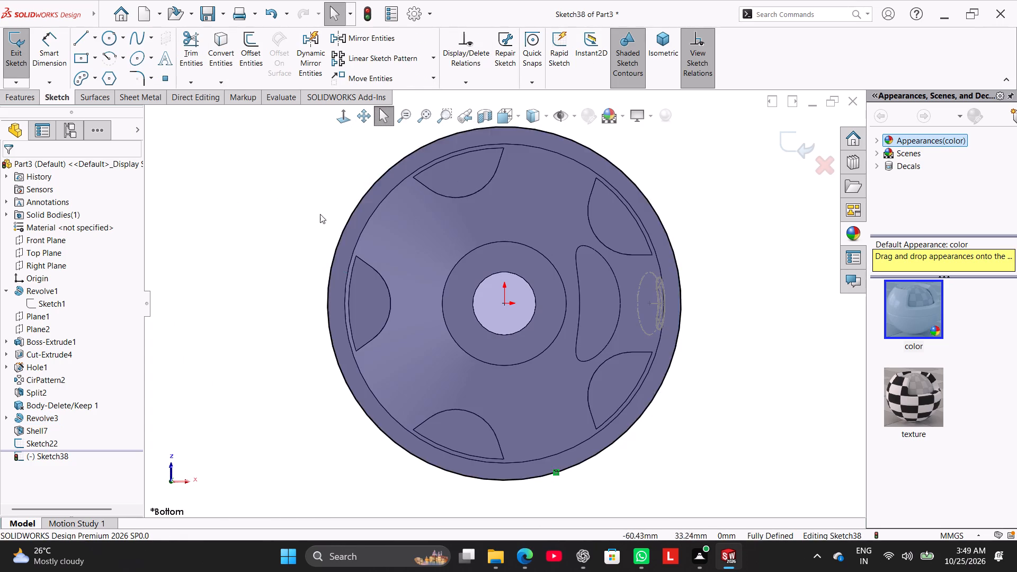
left_click(359, 298)
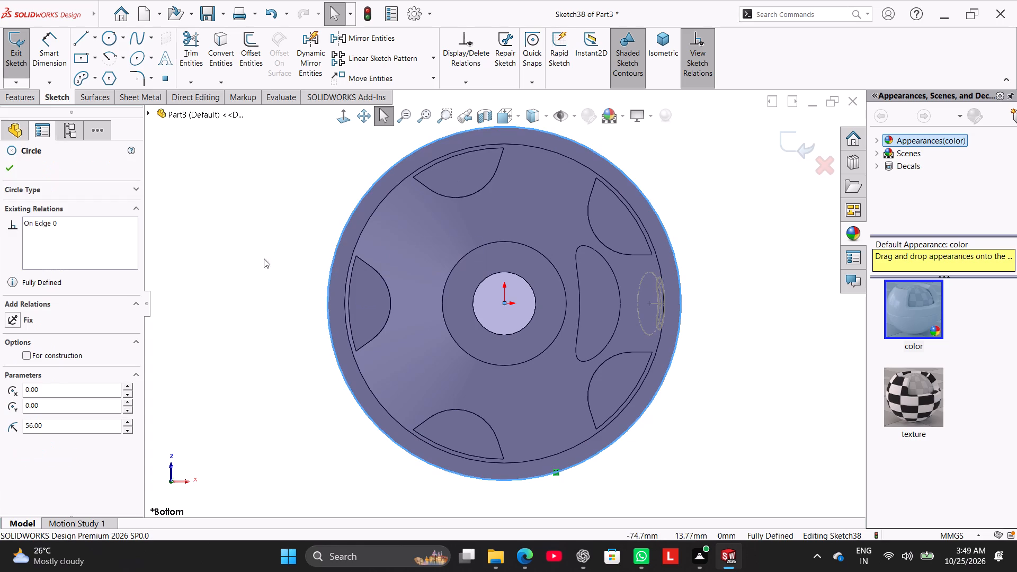
left_click(235, 249)
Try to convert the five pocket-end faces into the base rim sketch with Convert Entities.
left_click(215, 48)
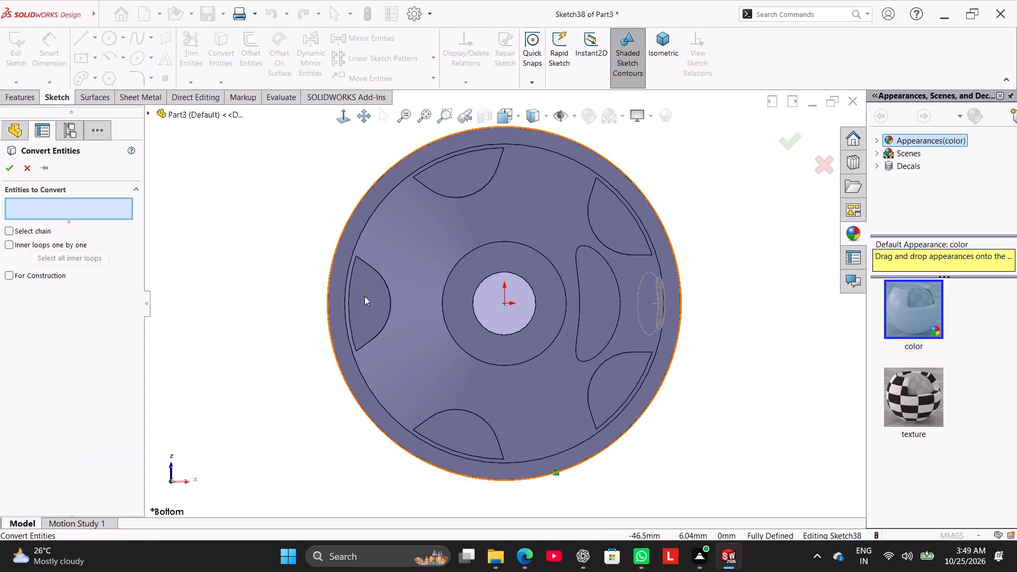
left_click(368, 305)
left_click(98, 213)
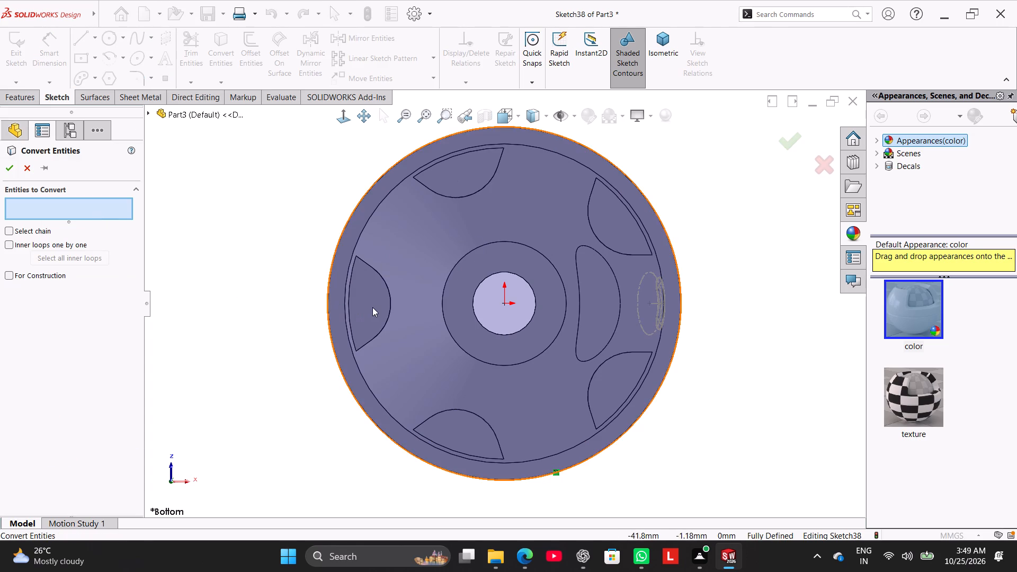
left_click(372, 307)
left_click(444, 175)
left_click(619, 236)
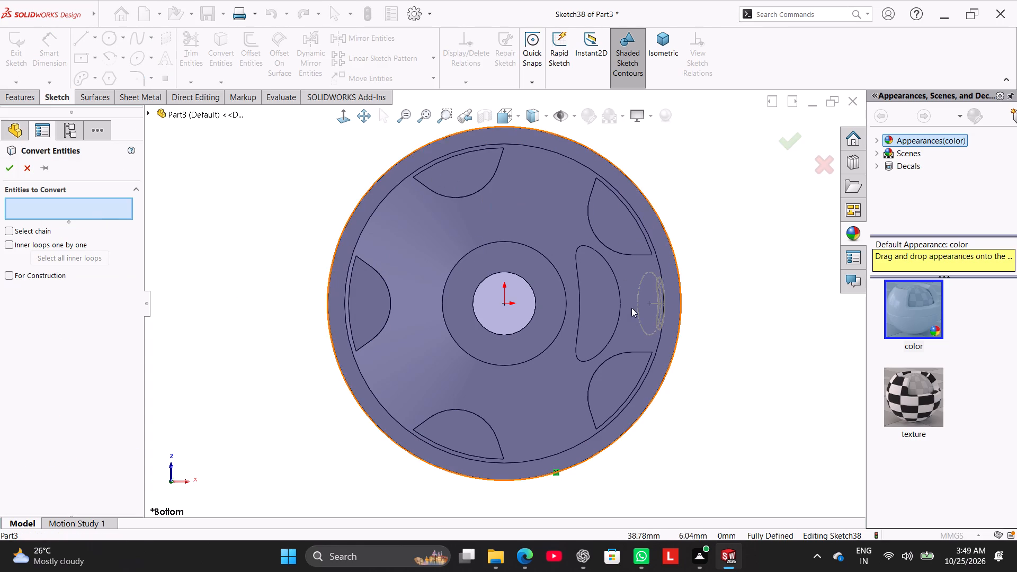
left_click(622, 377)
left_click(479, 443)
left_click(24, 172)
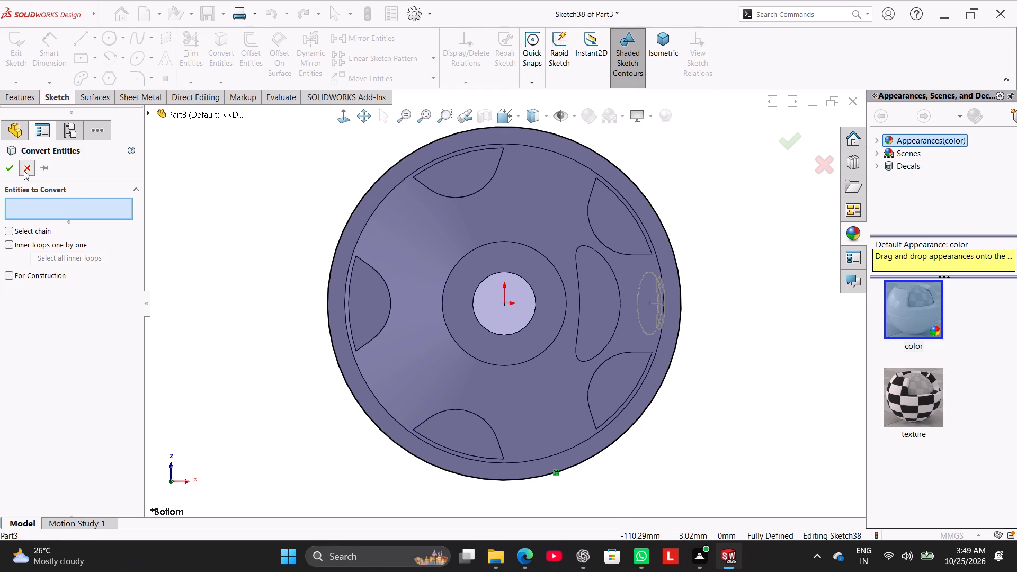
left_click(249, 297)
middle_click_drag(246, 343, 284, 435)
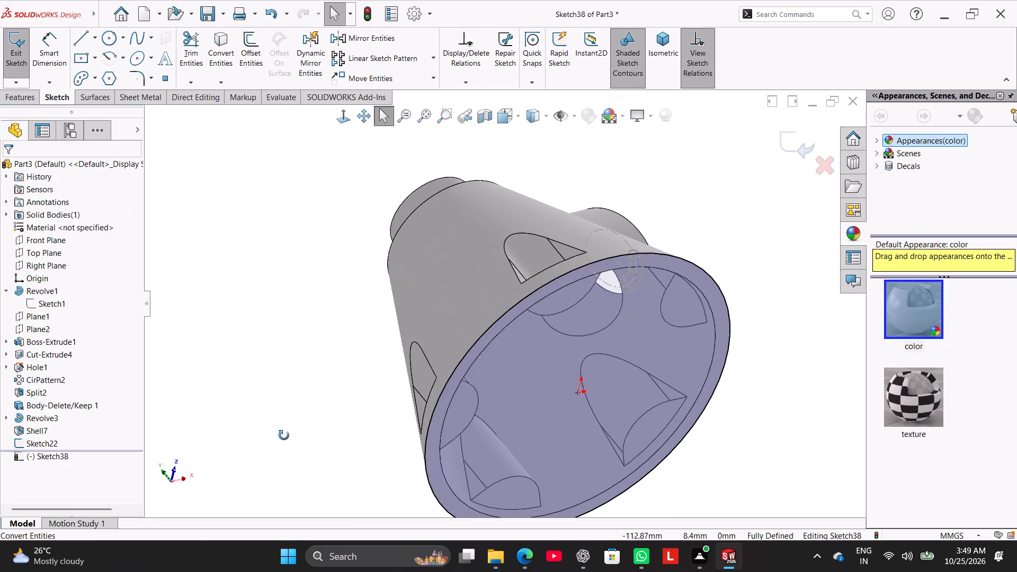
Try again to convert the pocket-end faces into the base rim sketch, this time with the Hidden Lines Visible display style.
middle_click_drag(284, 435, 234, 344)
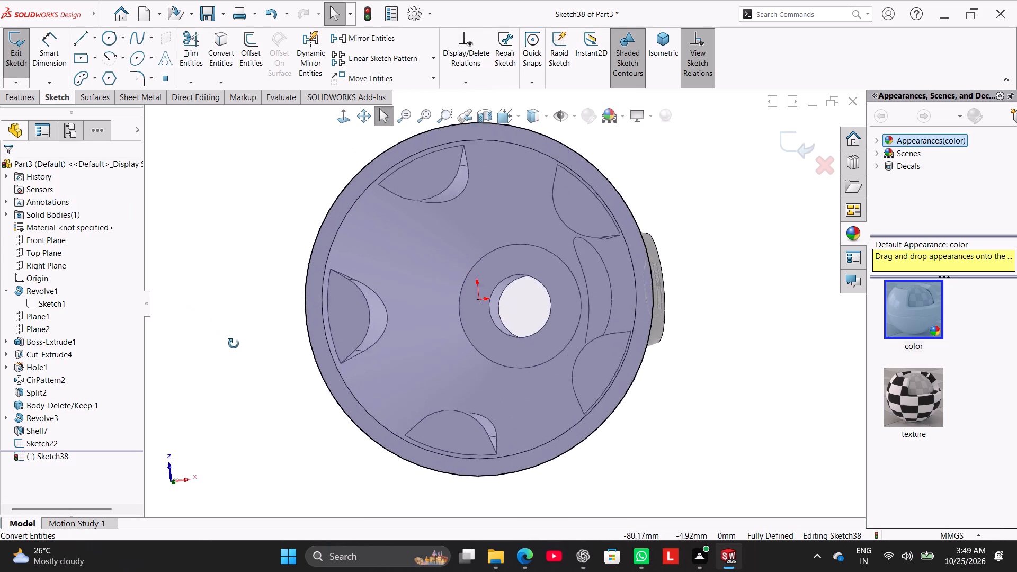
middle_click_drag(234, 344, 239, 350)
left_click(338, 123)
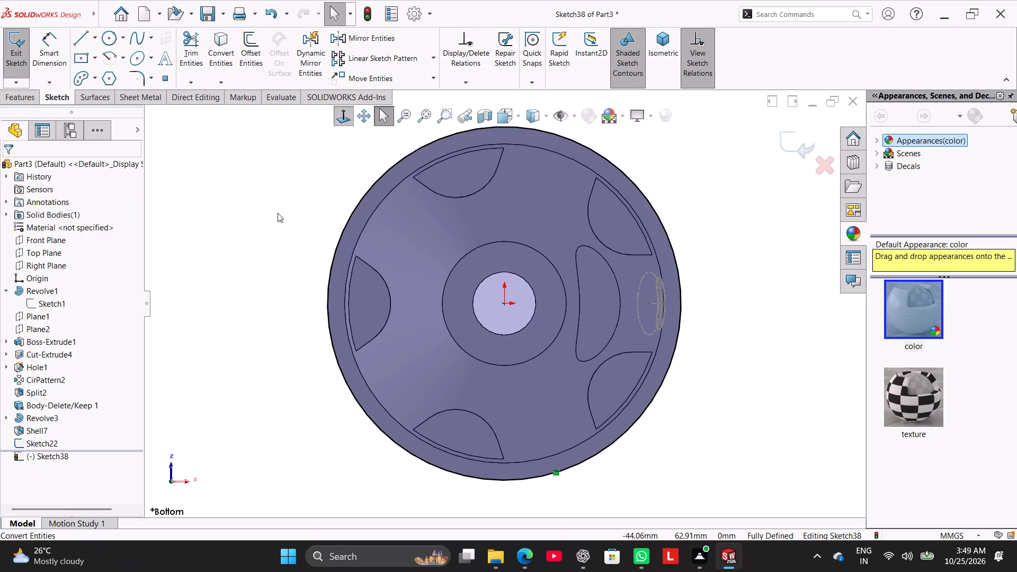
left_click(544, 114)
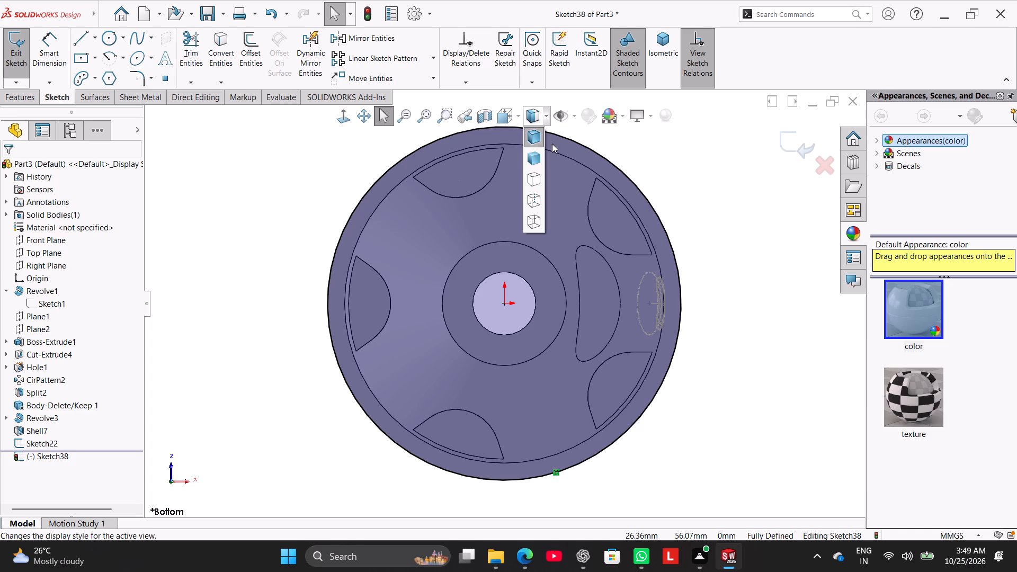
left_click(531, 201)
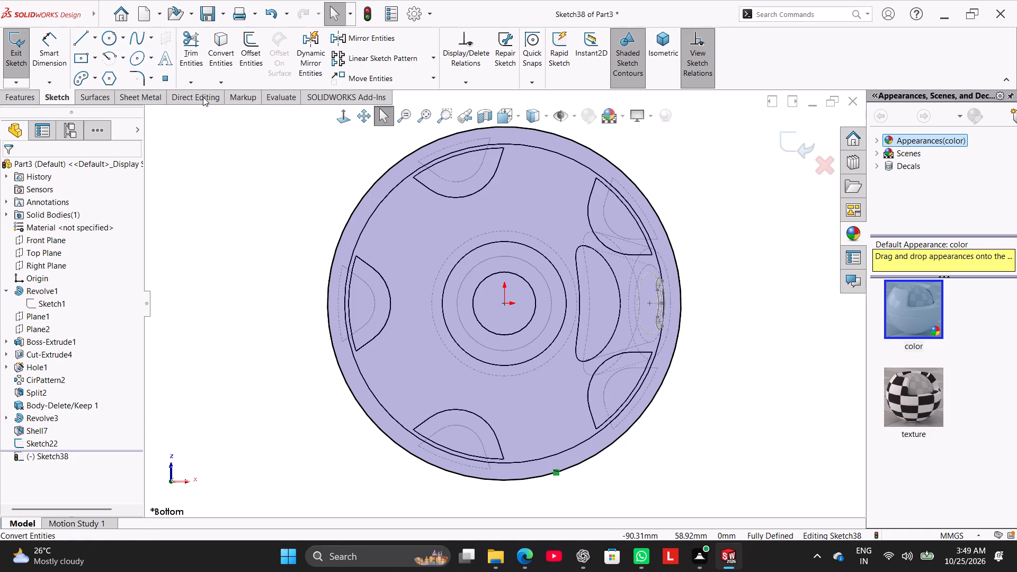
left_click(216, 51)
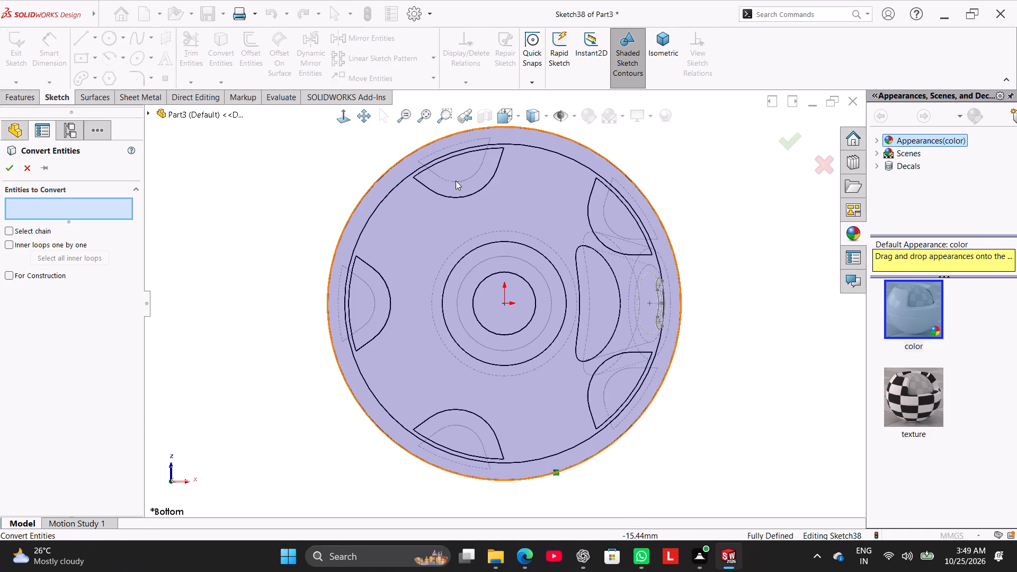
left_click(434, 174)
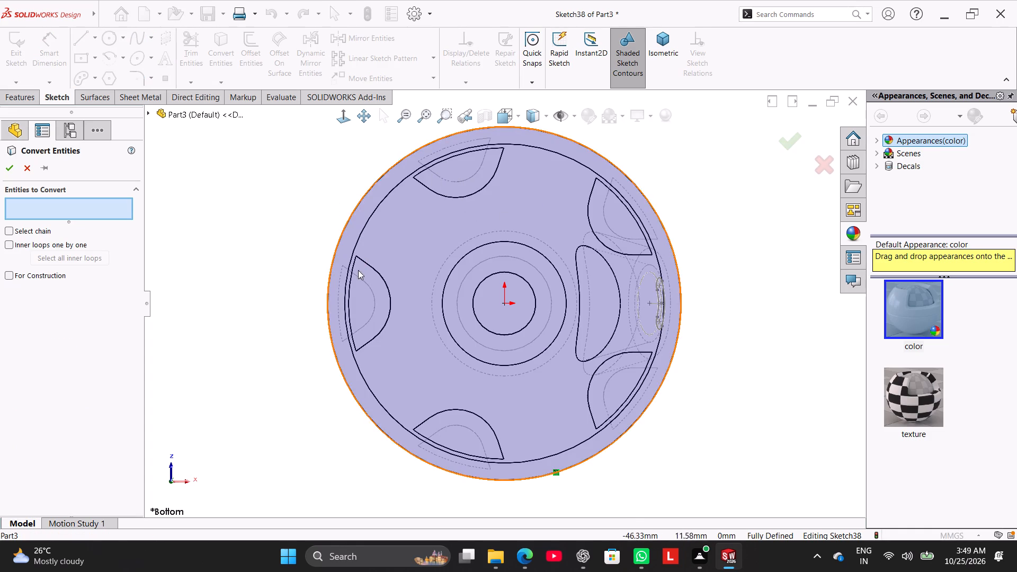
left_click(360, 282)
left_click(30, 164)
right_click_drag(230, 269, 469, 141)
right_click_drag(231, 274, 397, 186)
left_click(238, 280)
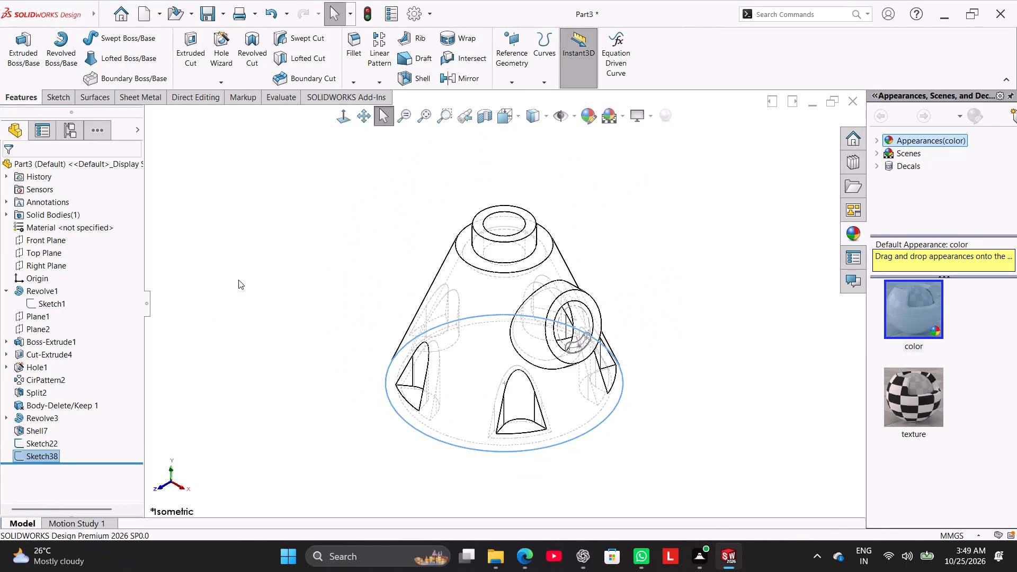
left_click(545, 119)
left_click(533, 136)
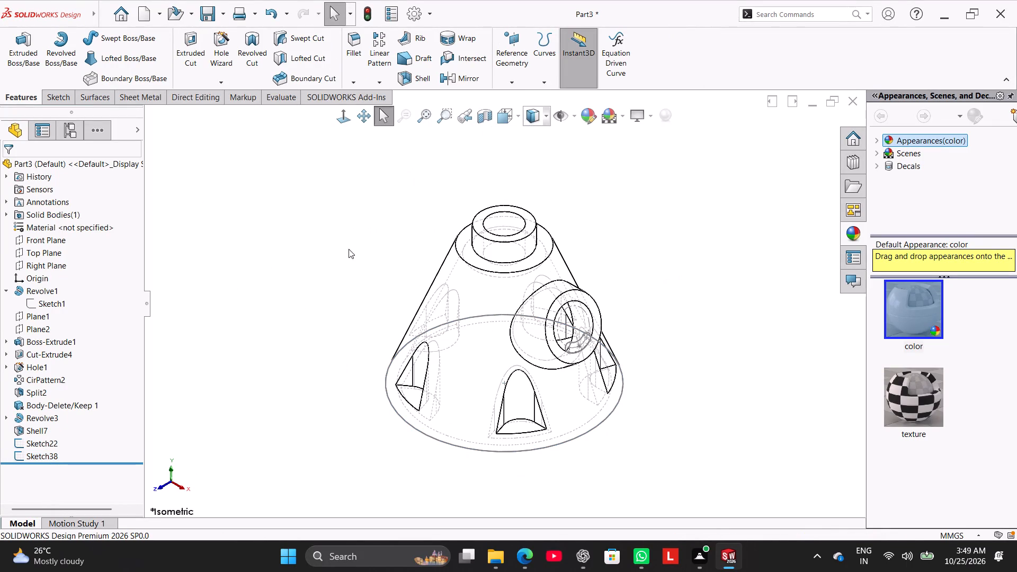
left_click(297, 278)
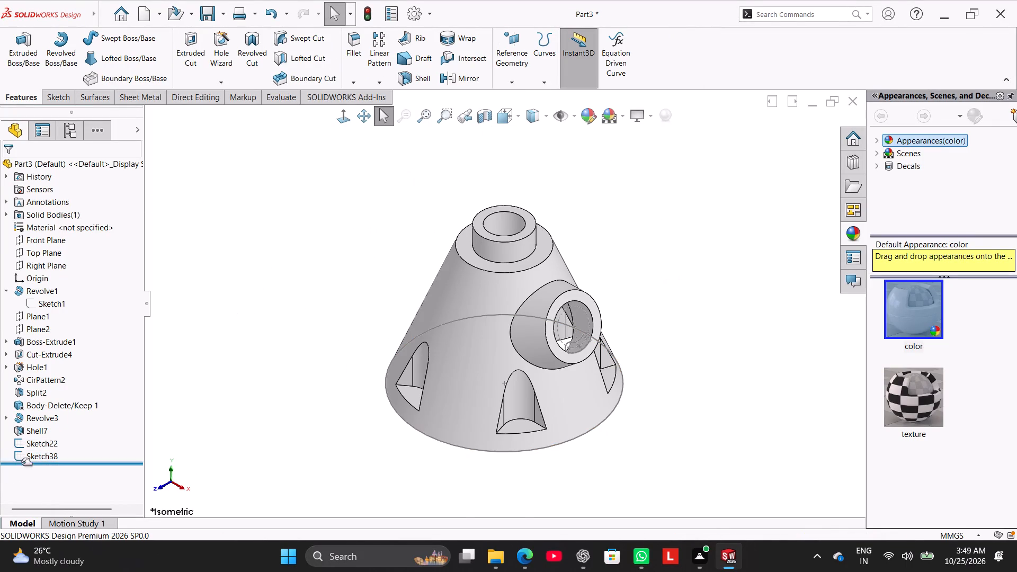
Delete Sketch38, the base rim sketch holding only the converted outer circle.
right_click(31, 460)
left_click(67, 414)
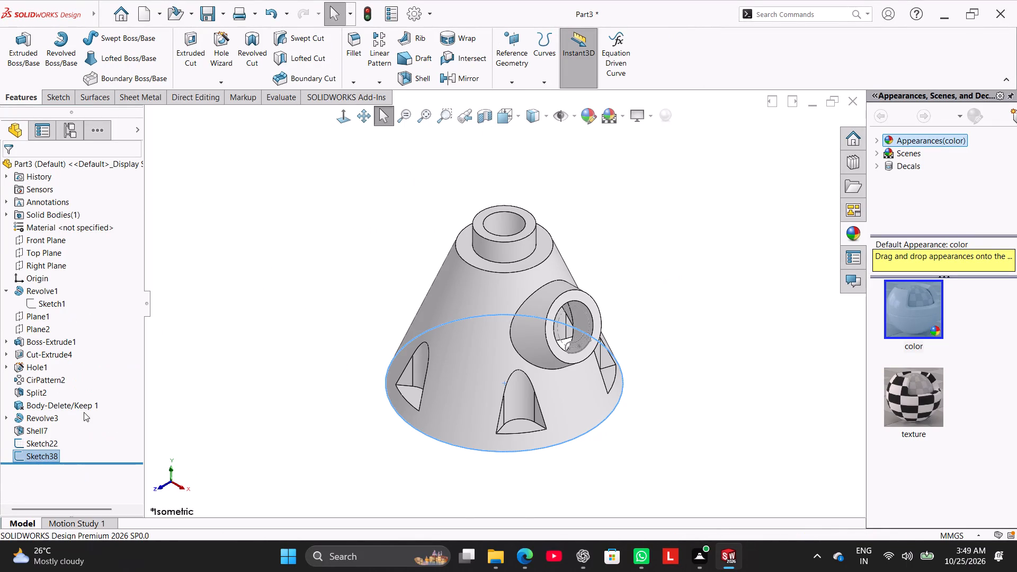
left_click(584, 205)
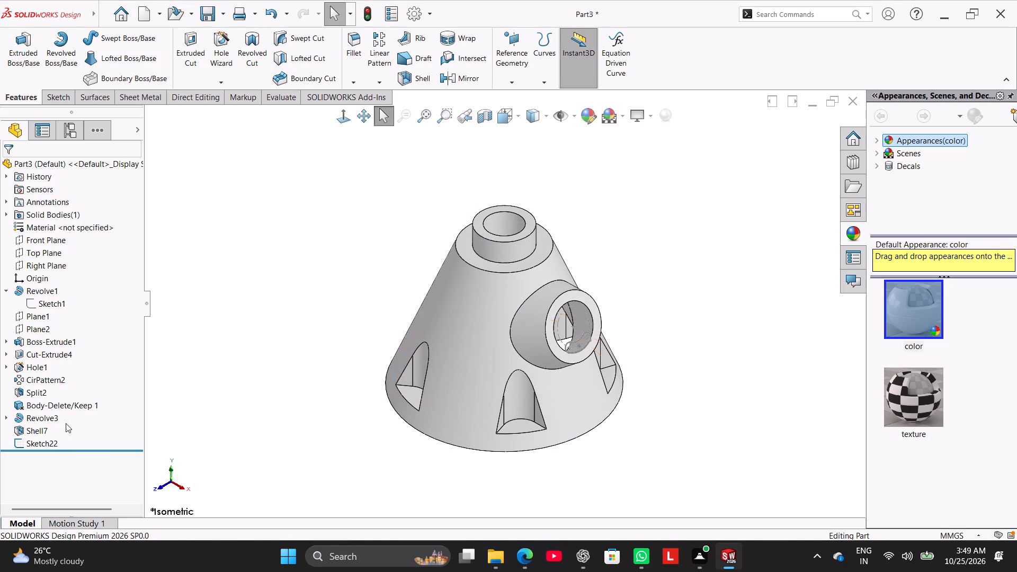
right_click(32, 442)
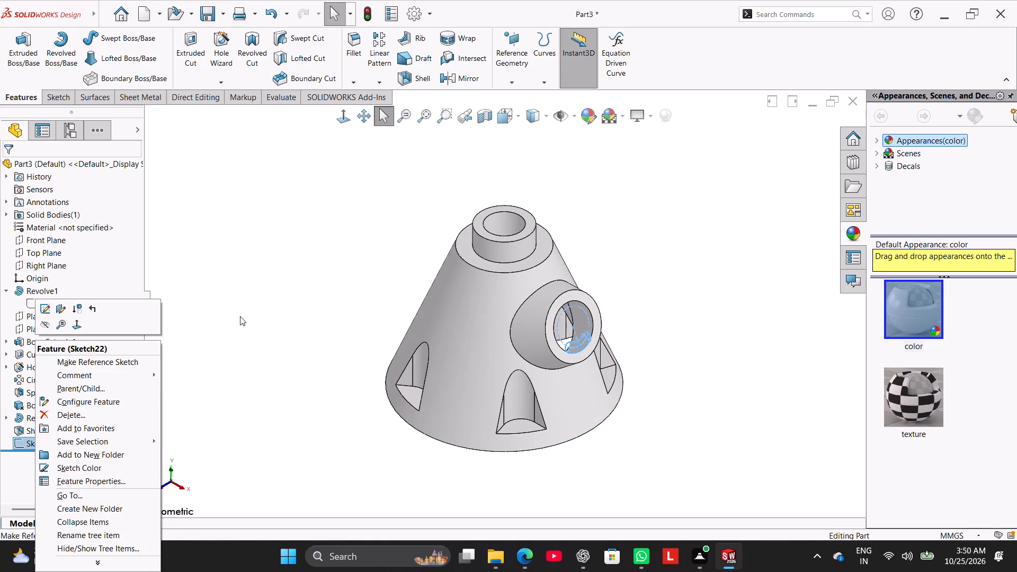
left_click(242, 316)
Start a new sketch on the housing's flat base rim face.
middle_click_drag(342, 319, 346, 244)
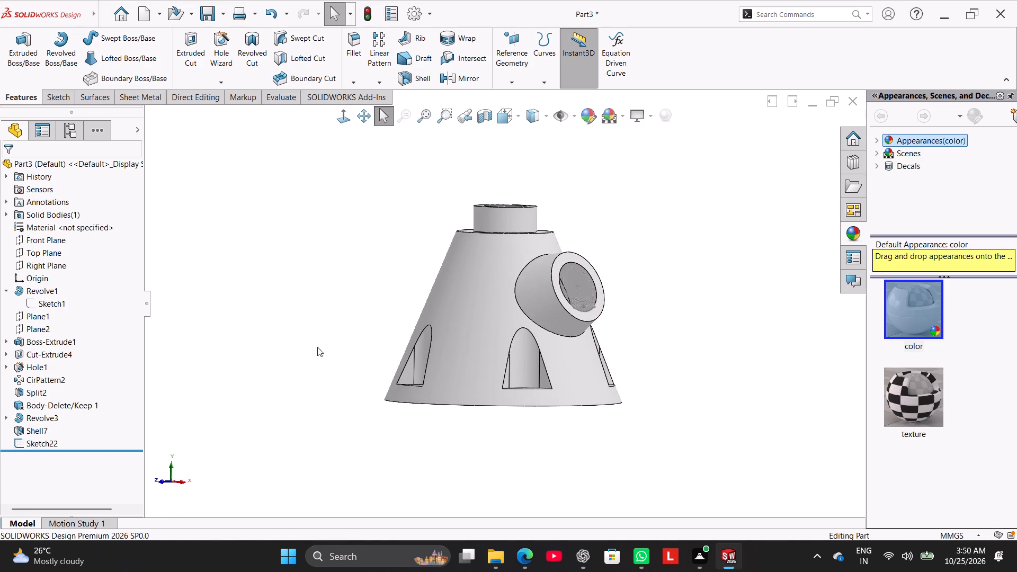
middle_click_drag(310, 338, 299, 182)
right_click(399, 288)
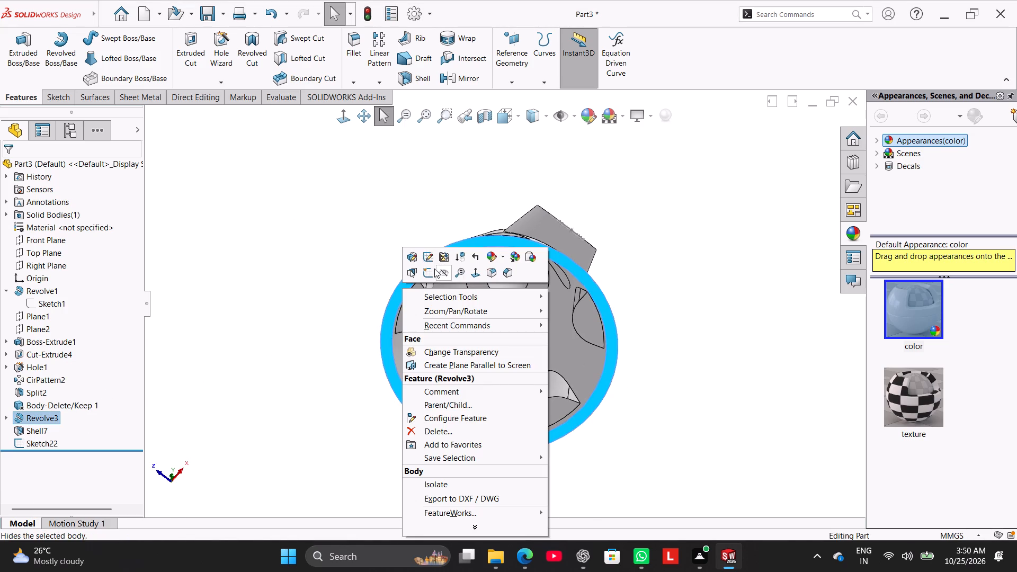
left_click(430, 274)
left_click(250, 283)
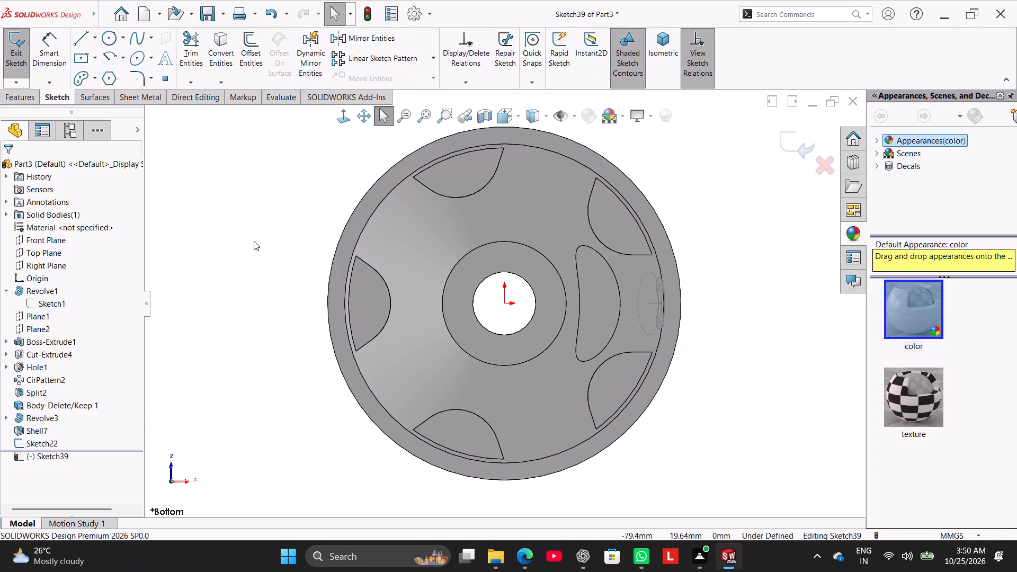
Convert the outlines of the five pocket-end faces into the base rim sketch.
left_click(221, 52)
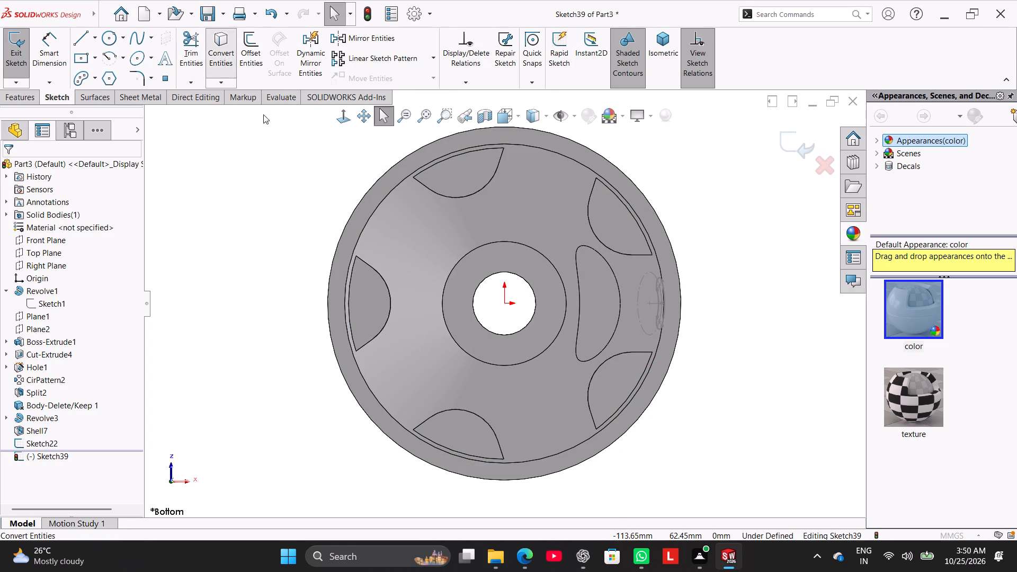
left_click(445, 182)
left_click(374, 300)
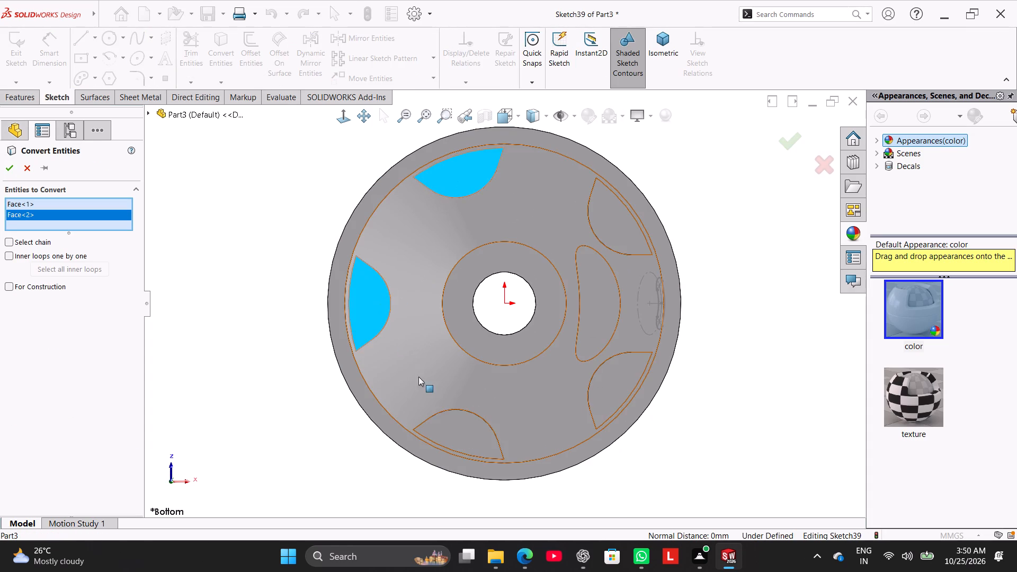
left_click(449, 418)
left_click(601, 381)
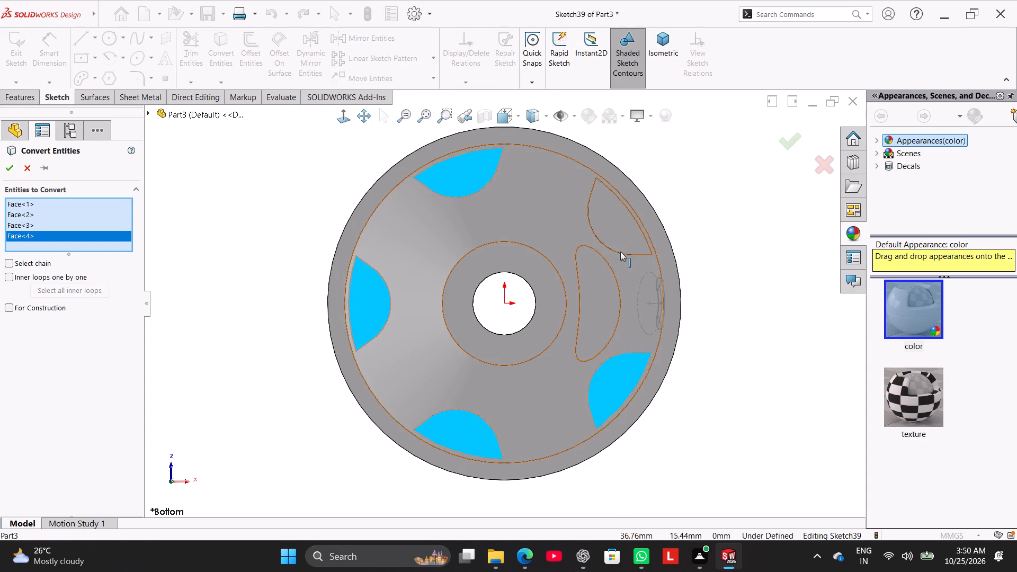
left_click(618, 245)
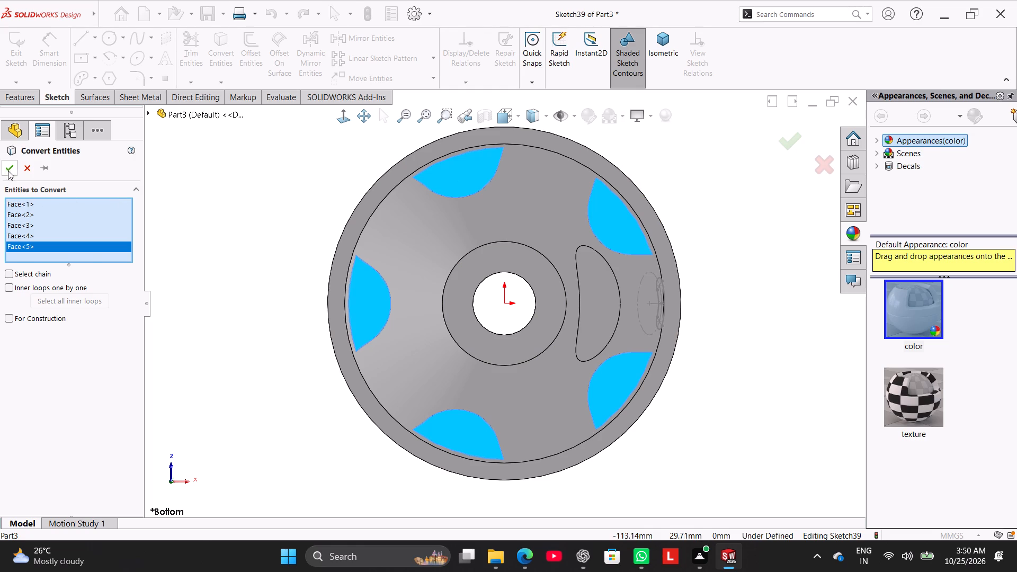
left_click(8, 170)
Extrude the five pocket-end profiles as a merged boss, Up To Next, with the direction reversed toward the pockets inside the housing.
middle_click_drag(209, 272, 191, 336)
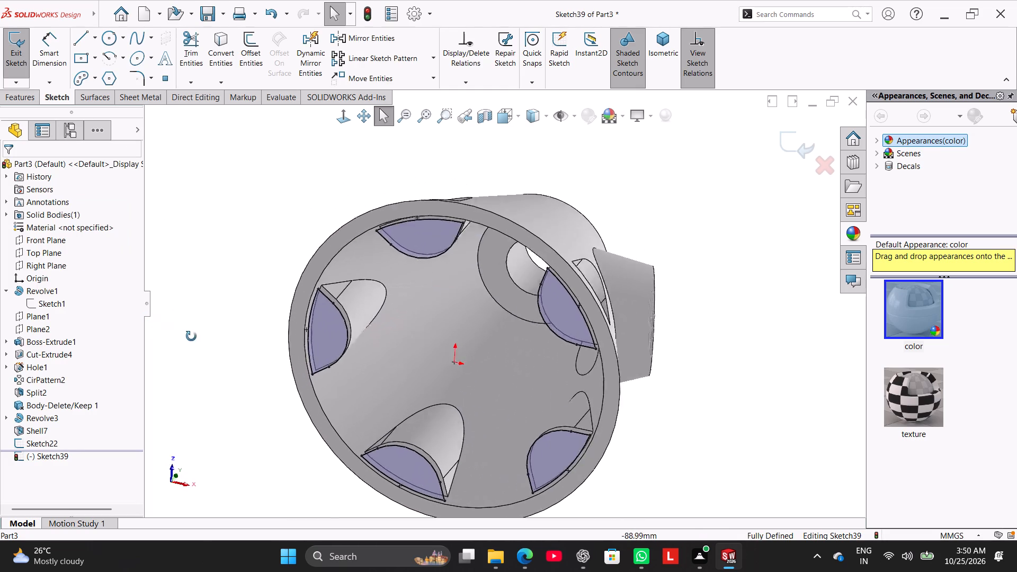
middle_click_drag(191, 336, 142, 276)
scroll(284, 289, "down", 2)
scroll(344, 300, "down", 8)
middle_click_drag(291, 298, 263, 305)
left_click(343, 121)
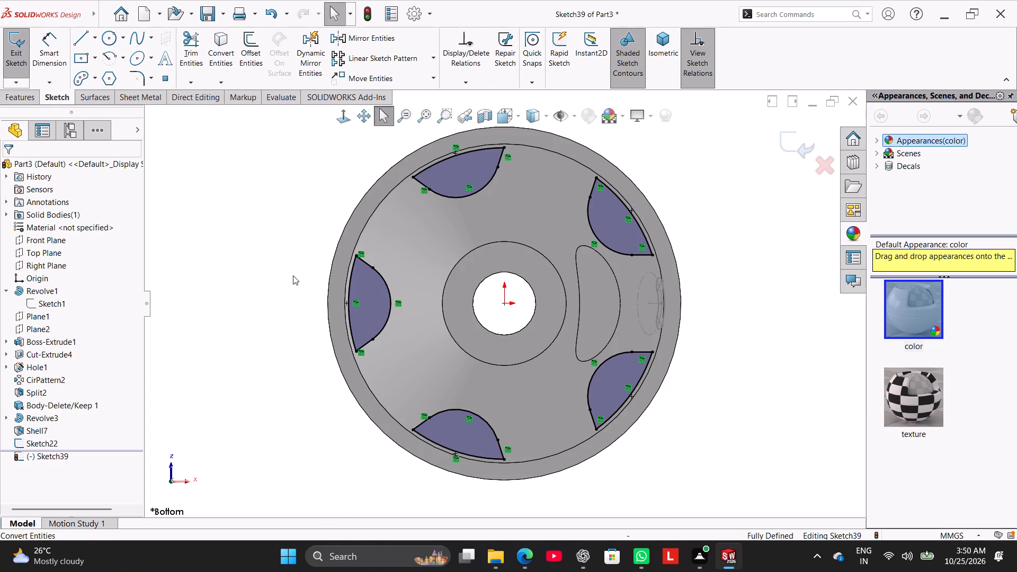
left_click(26, 99)
left_click(23, 61)
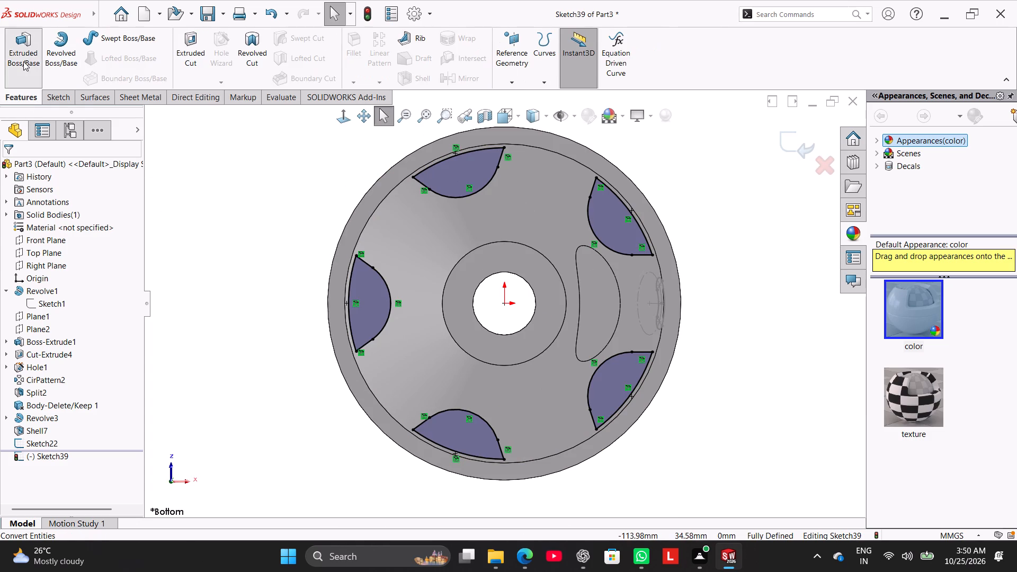
middle_click_drag(262, 243, 202, 289)
scroll(238, 251, "down", 1)
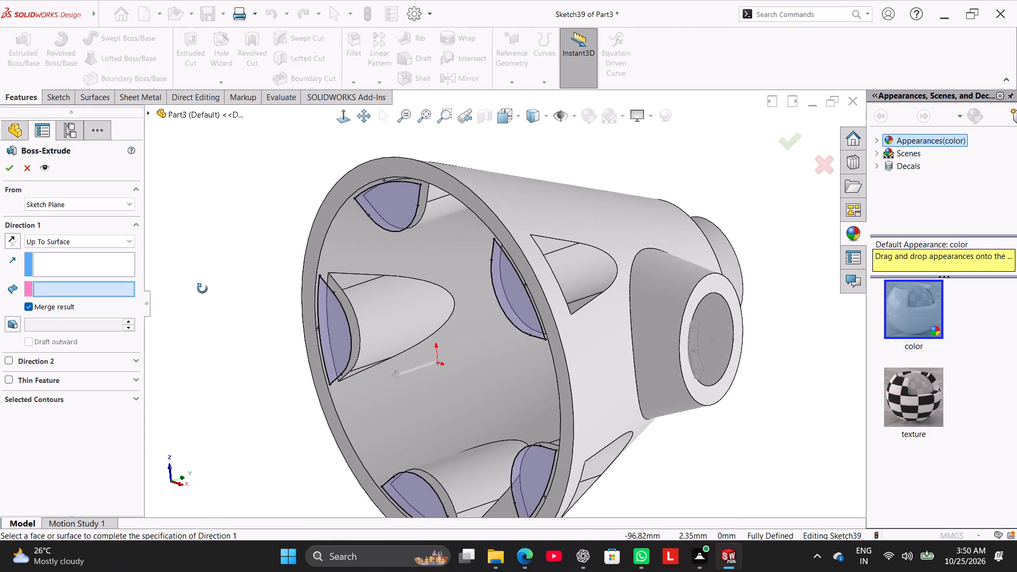
middle_click_drag(202, 289, 202, 291)
left_click(84, 247)
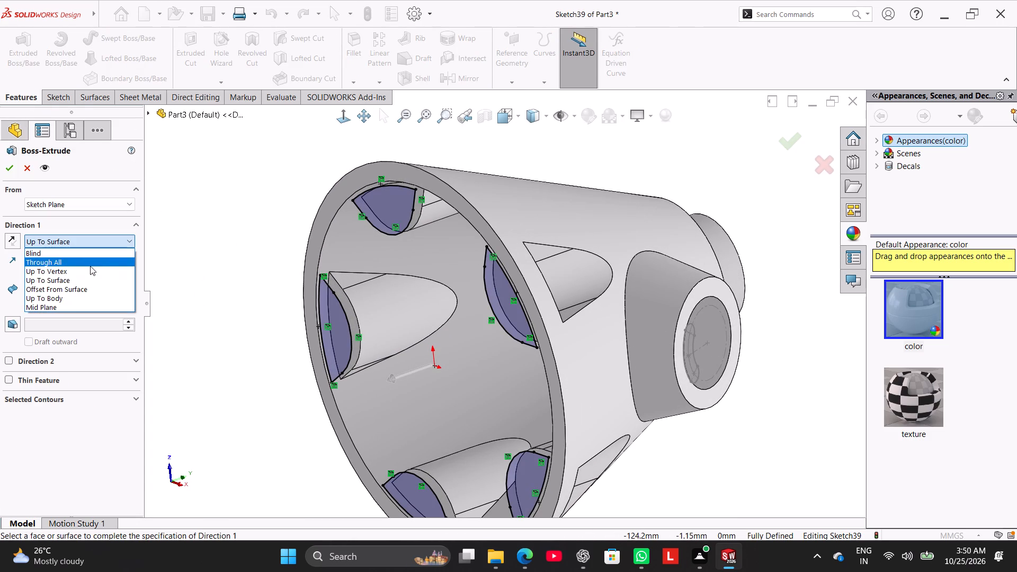
left_click(15, 240)
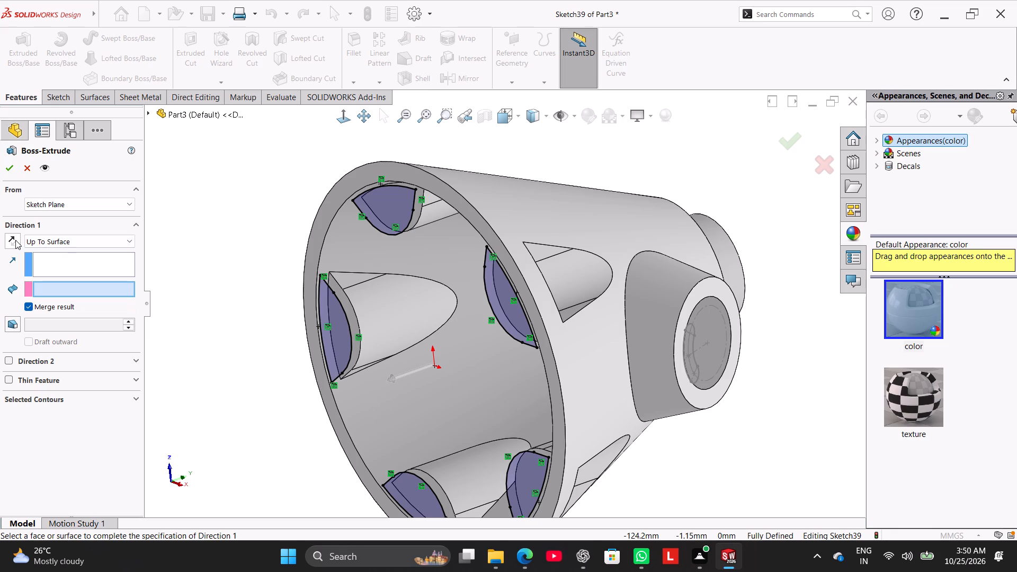
left_click(15, 240)
left_click(15, 240)
left_click(15, 240)
left_click(52, 244)
left_click(62, 271)
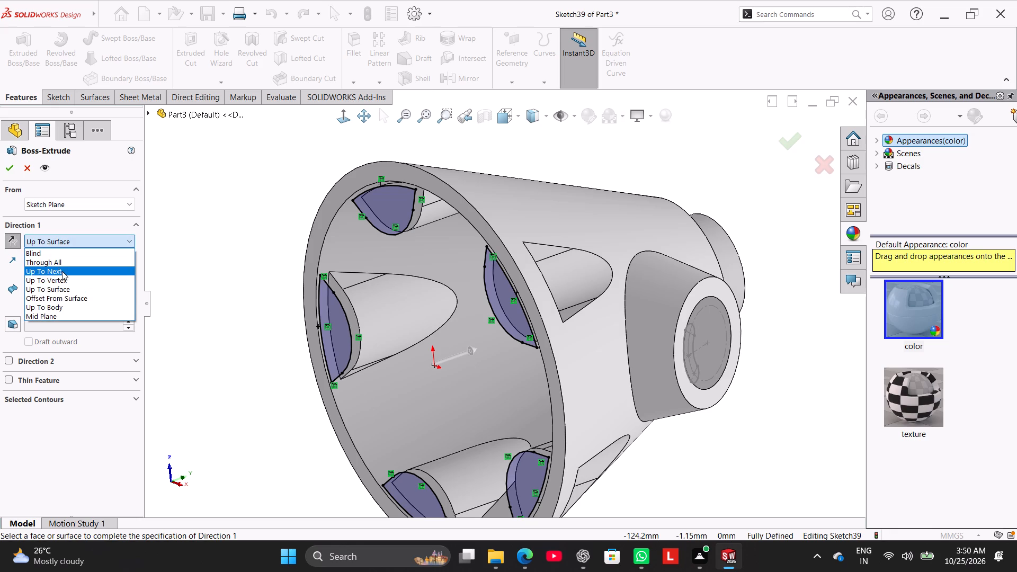
left_click(10, 170)
left_click(209, 258)
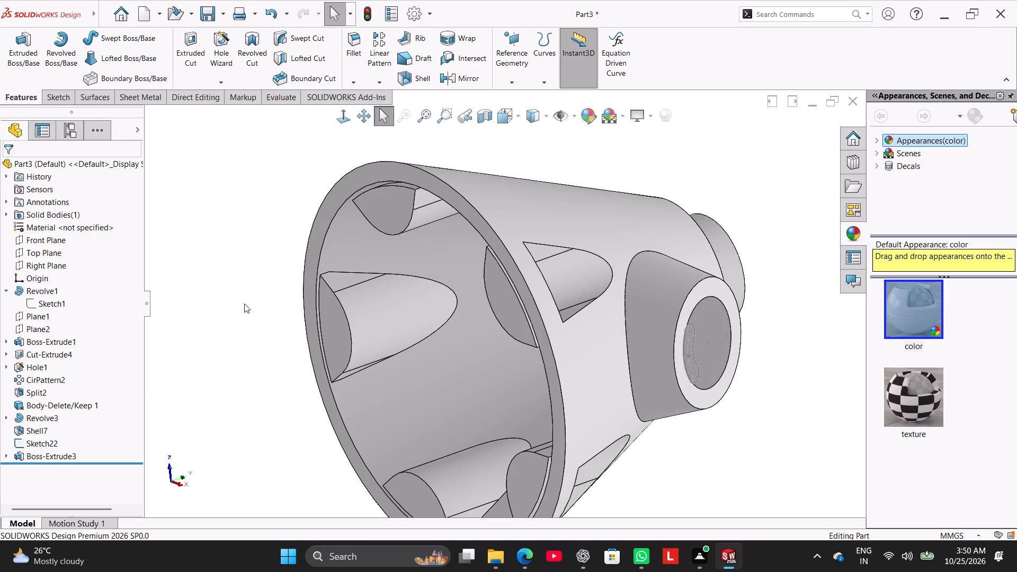
Section the housing along the Front Plane and examine where the pocket-end extrusions meet the wall at the base rim.
middle_click_drag(245, 303, 308, 305)
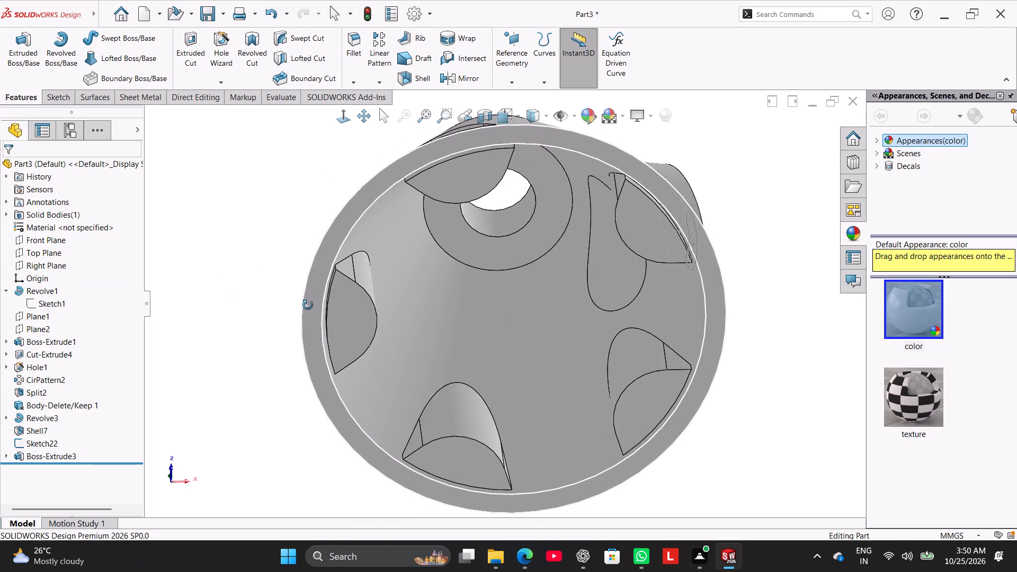
middle_click_drag(308, 305, 293, 311)
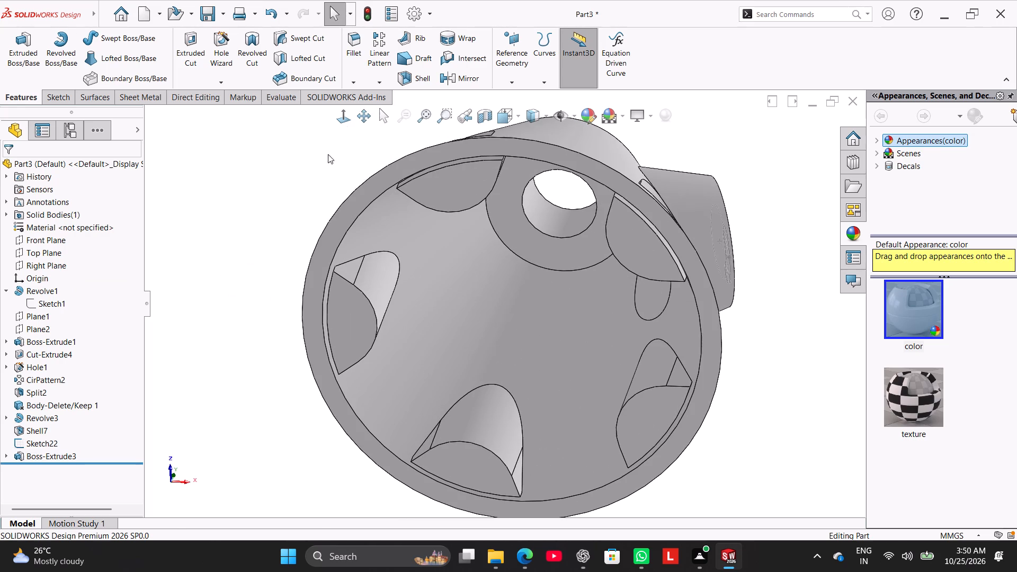
left_click(335, 122)
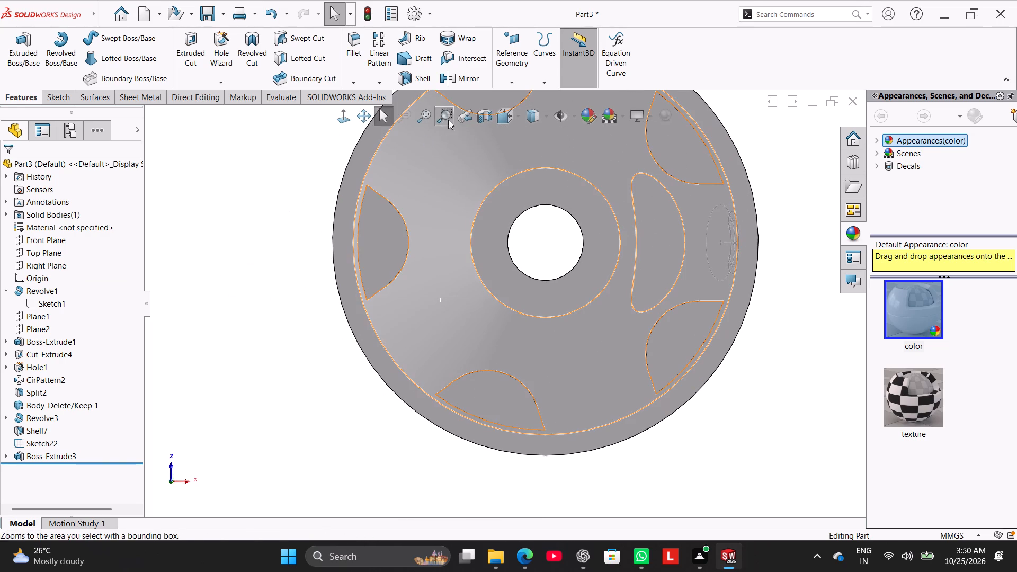
left_click(489, 117)
left_click(344, 119)
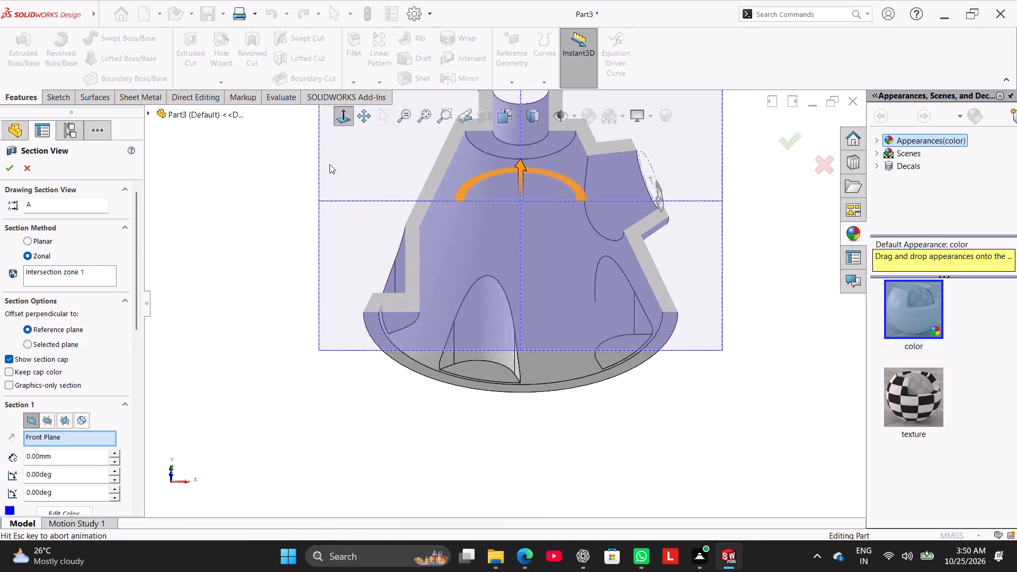
left_click(264, 248)
left_click(7, 164)
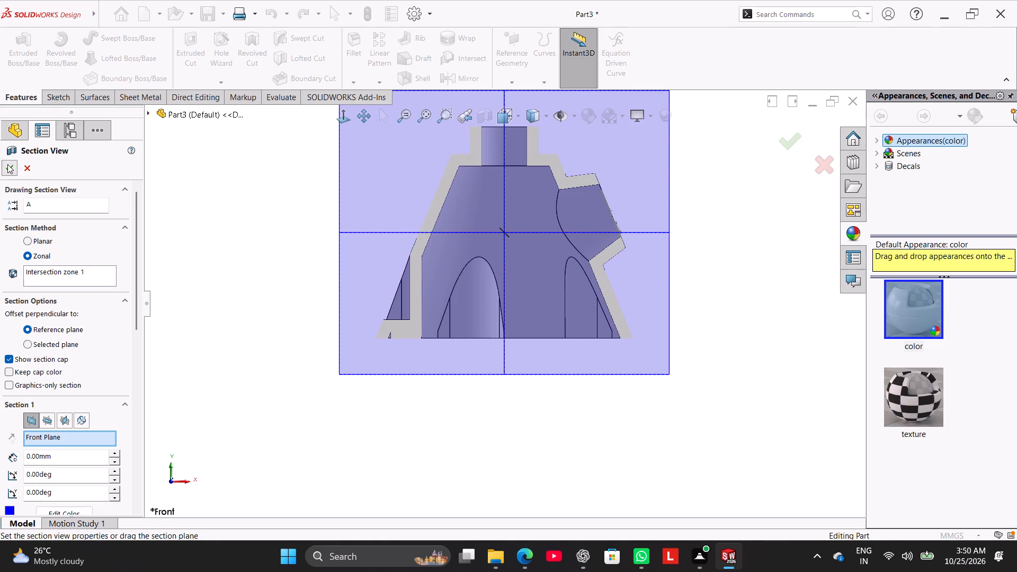
left_click(213, 246)
scroll(403, 339, "down", 5)
middle_click_drag(407, 336, 398, 259)
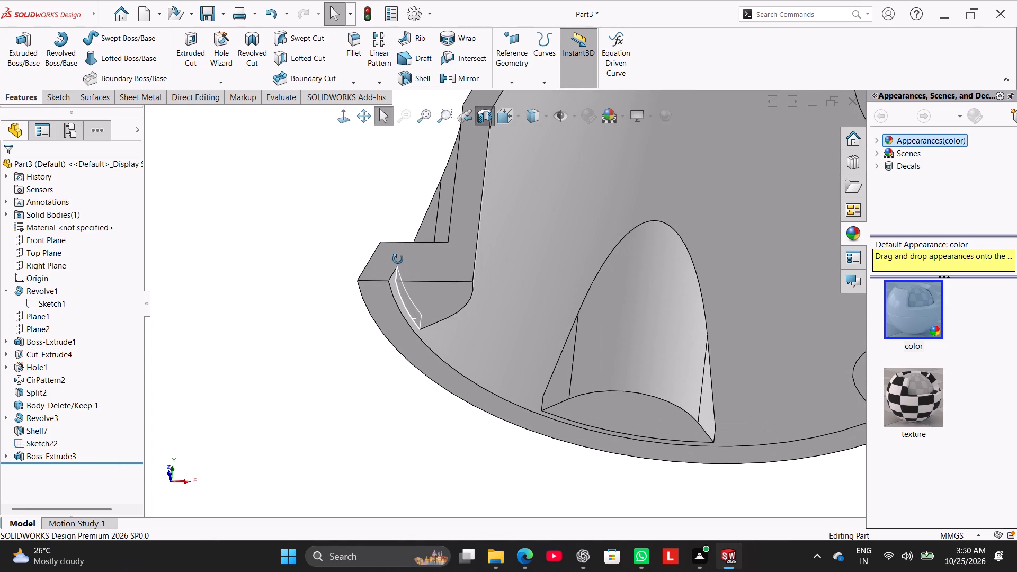
middle_click_drag(398, 259, 401, 306)
left_click(389, 372)
scroll(441, 333, "down", 2)
middle_click_drag(406, 367, 418, 289)
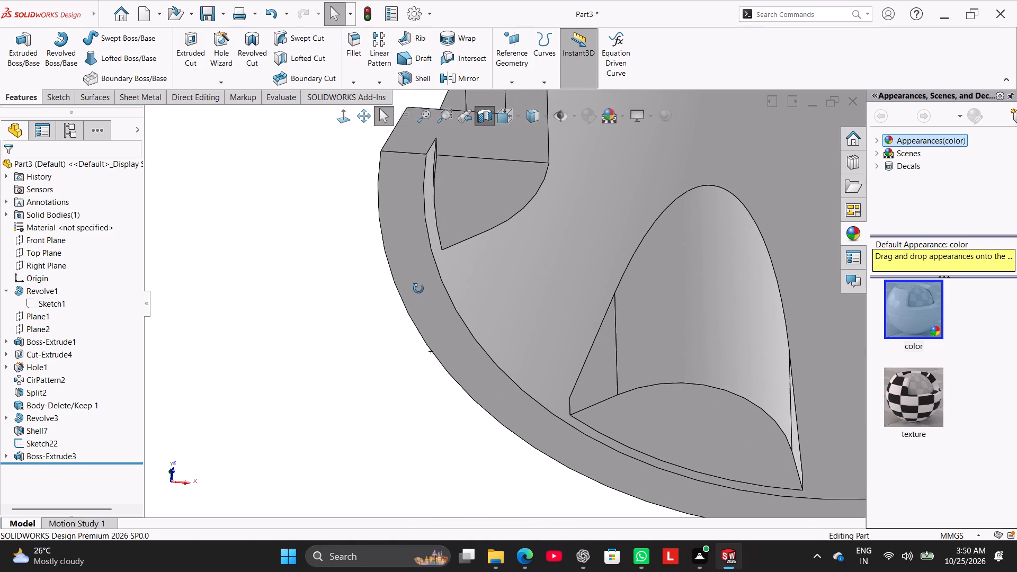
Examine the gaps between the pocket-end extrusions and the inner wall in the section, and end the section view.
middle_click_drag(418, 289, 400, 297)
scroll(461, 312, "up", 3)
scroll(547, 318, "up", 3)
scroll(724, 320, "down", 3)
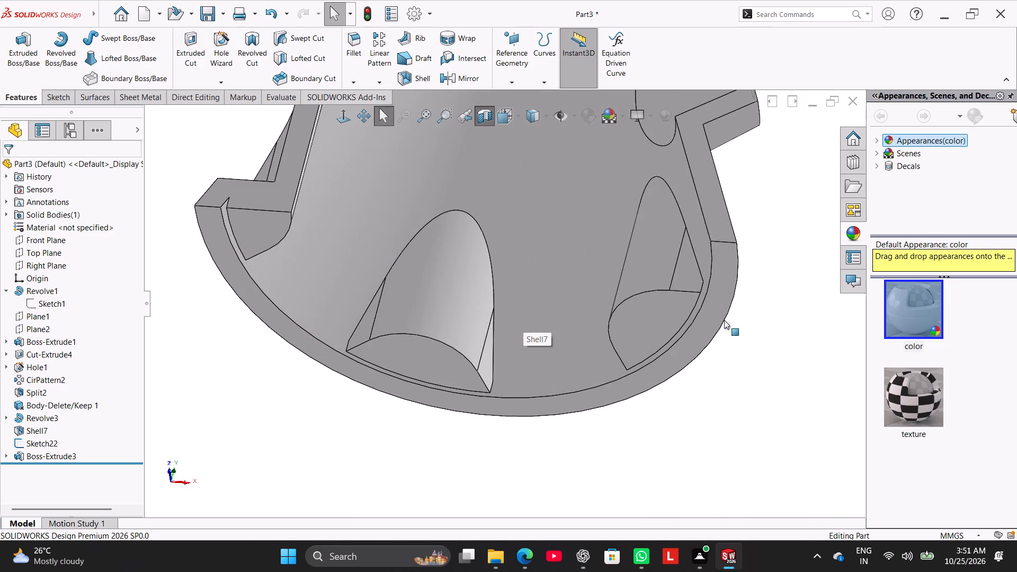
middle_click_drag(700, 314, 706, 283)
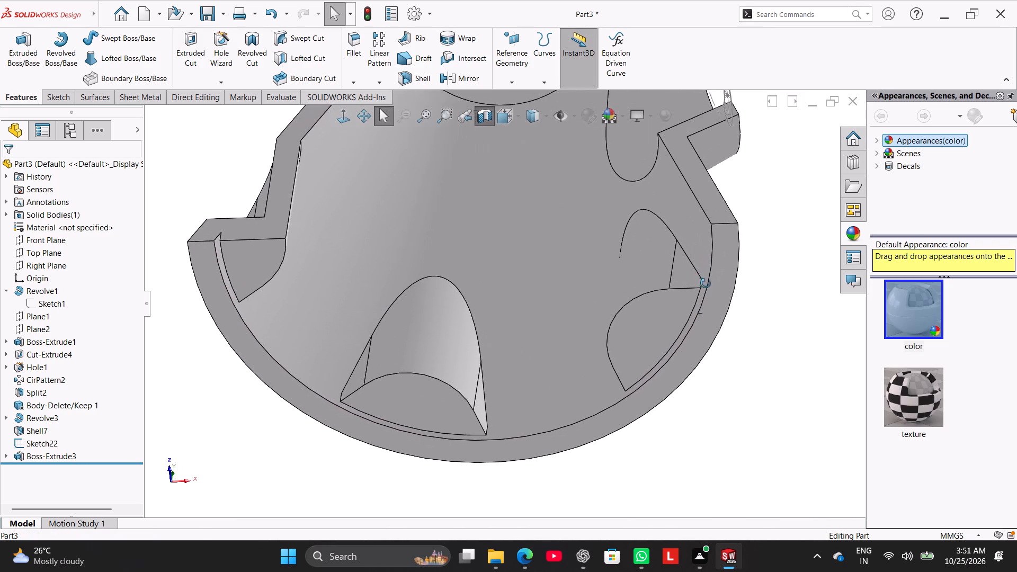
middle_click_drag(706, 283, 705, 324)
left_click(485, 115)
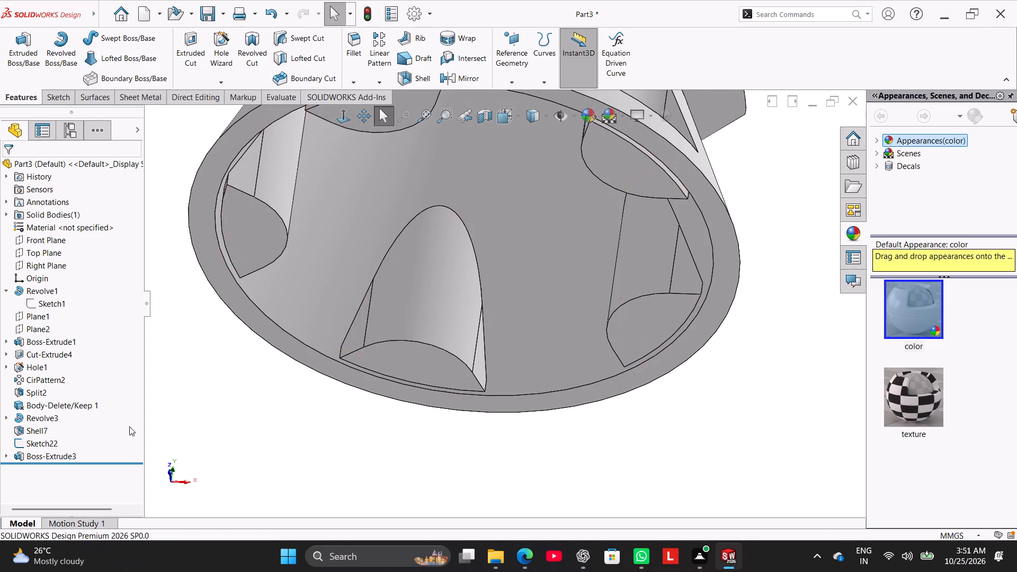
Reopen the base rim sketch of the pocket-end boss extrusion for editing.
right_click(55, 457)
left_click(86, 313)
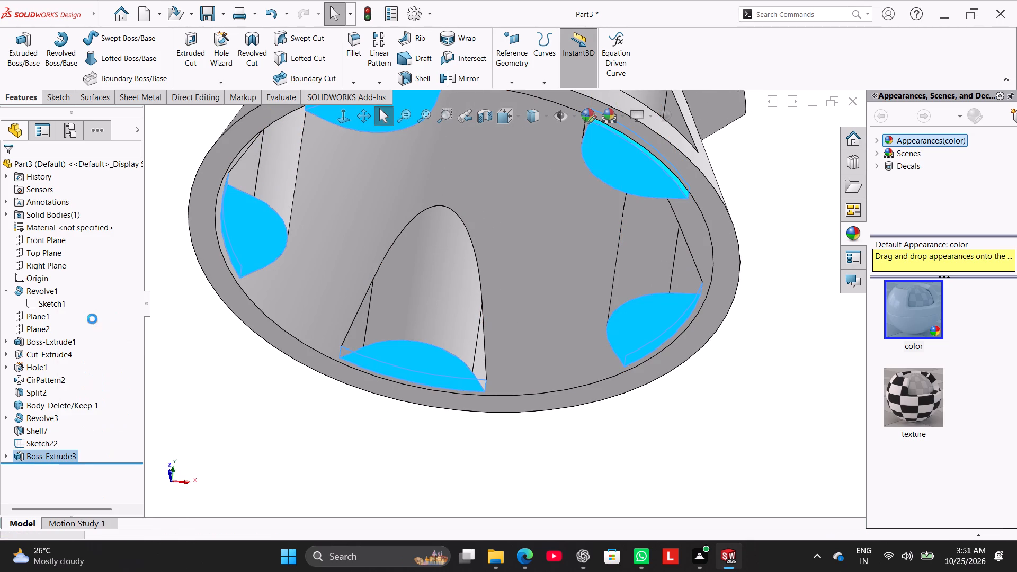
left_click(236, 368)
scroll(356, 319, "down", 3)
scroll(376, 301, "up", 1)
scroll(414, 266, "down", 2)
scroll(449, 252, "up", 2)
scroll(513, 216, "up", 4)
scroll(675, 266, "down", 1)
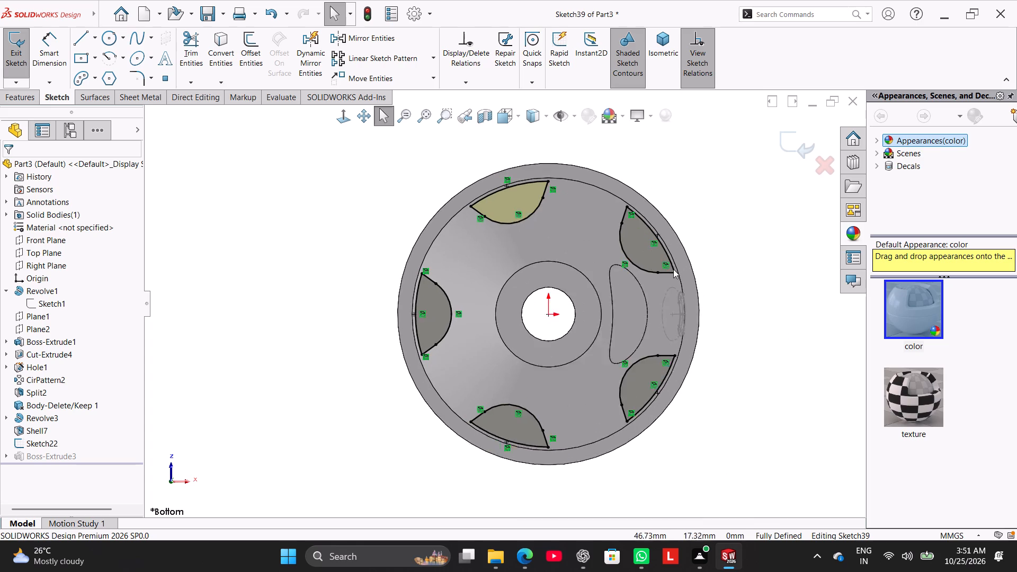
scroll(673, 269, "down", 1)
Offset the outer arcs of all five pocket-end profiles outward by 5 mm into the rim, with the dimension added.
left_click(257, 41)
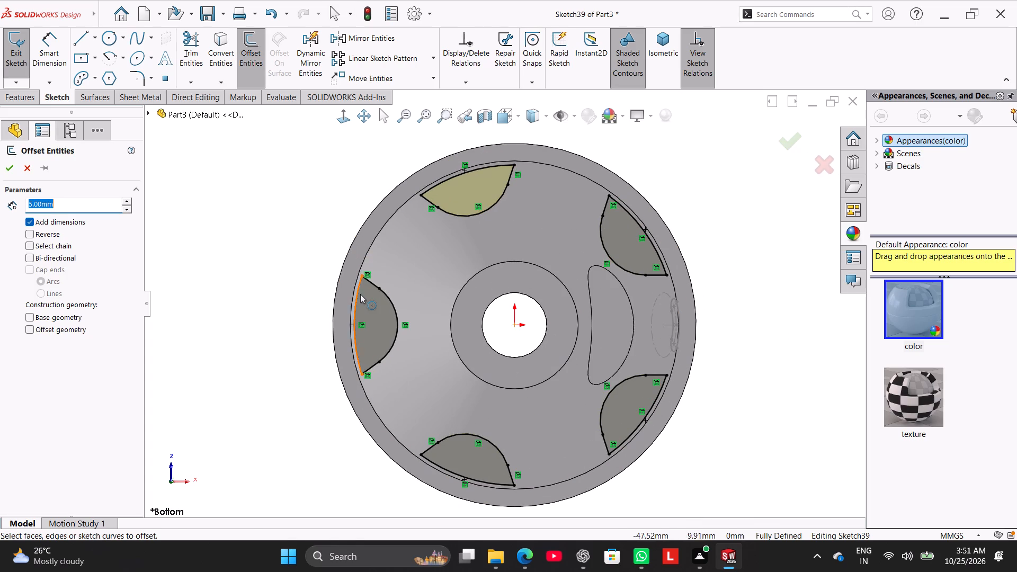
left_click(356, 298)
left_click(453, 177)
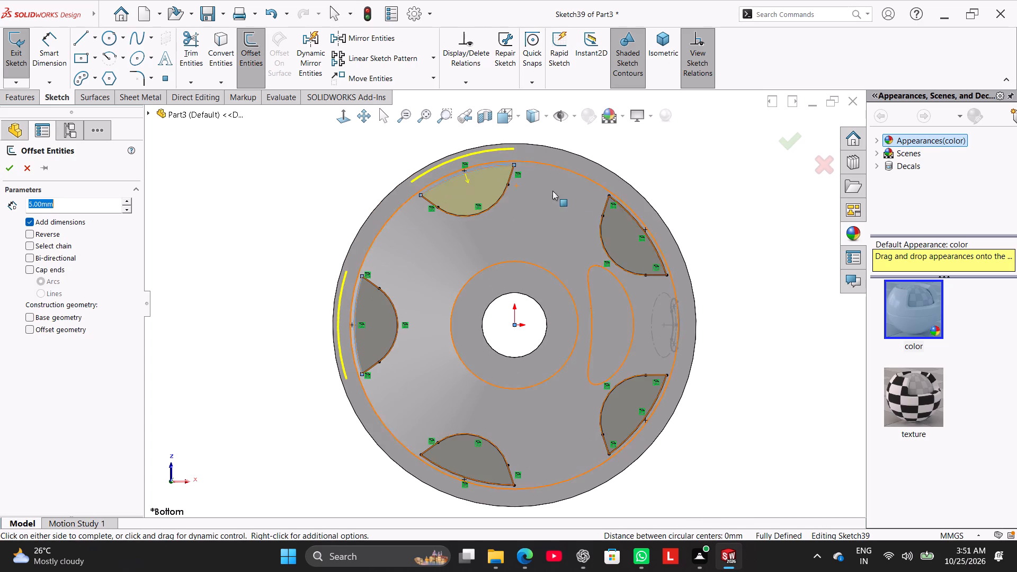
left_click(626, 213)
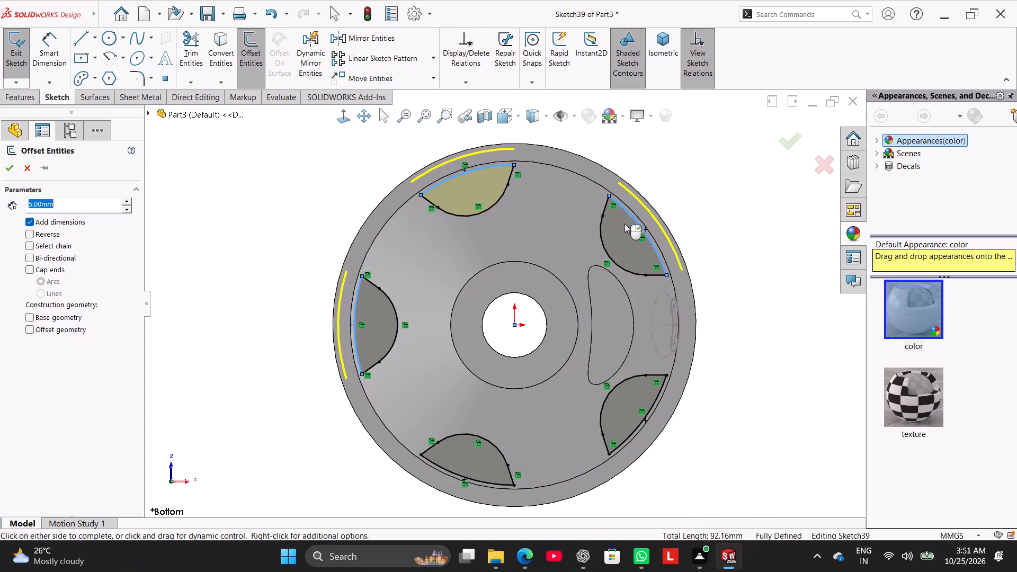
left_click(659, 397)
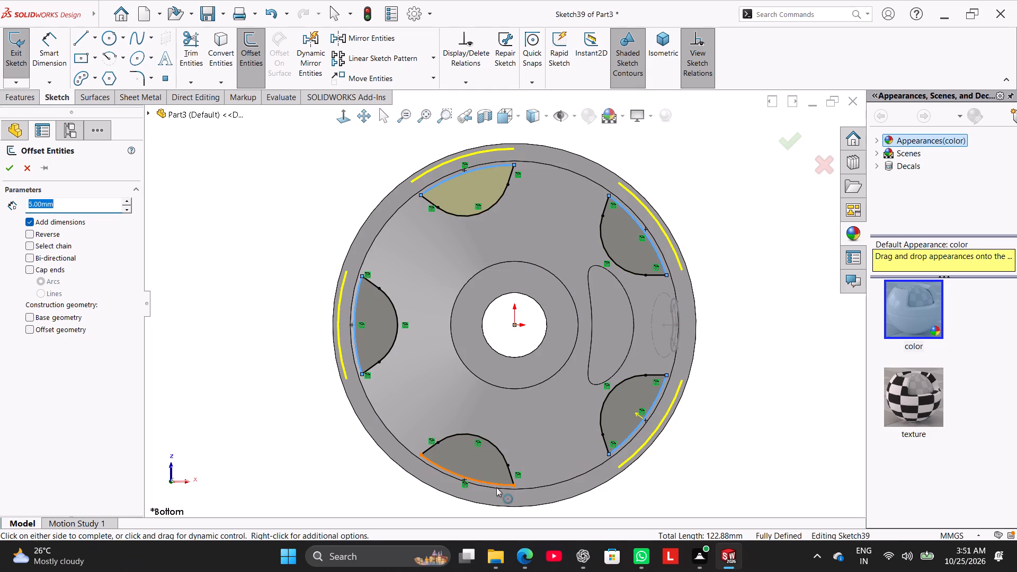
left_click(495, 484)
left_click(9, 173)
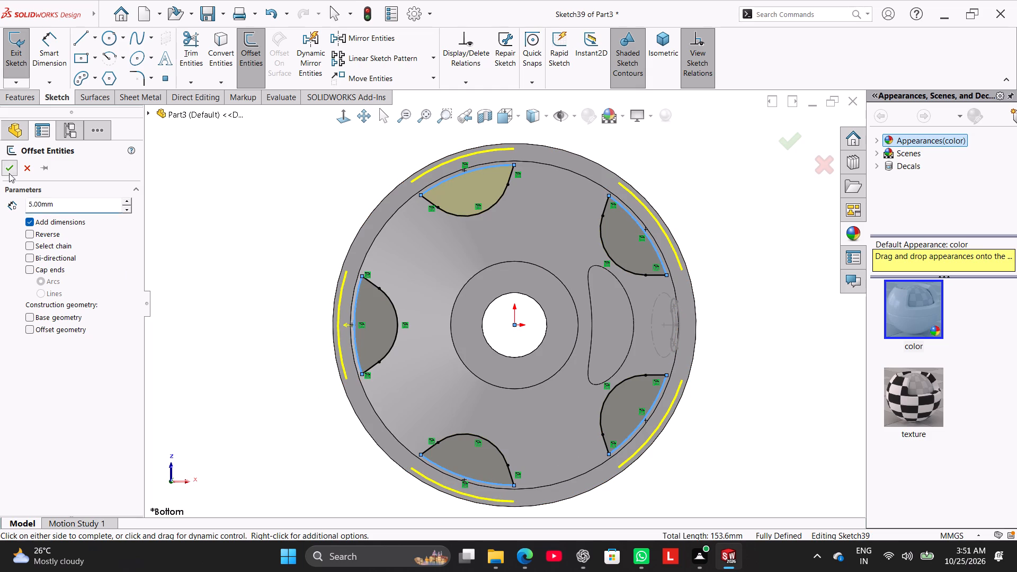
left_click(208, 254)
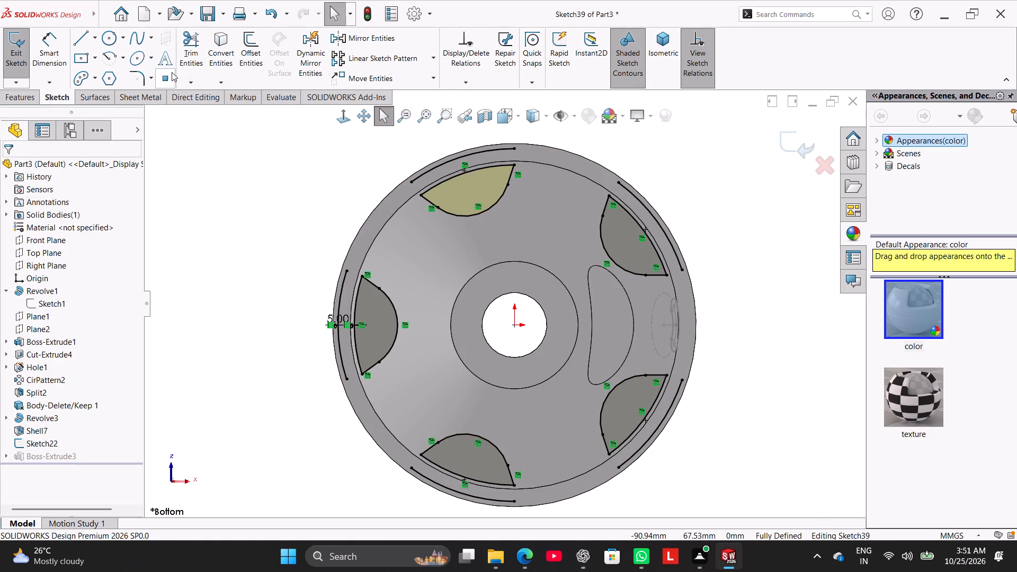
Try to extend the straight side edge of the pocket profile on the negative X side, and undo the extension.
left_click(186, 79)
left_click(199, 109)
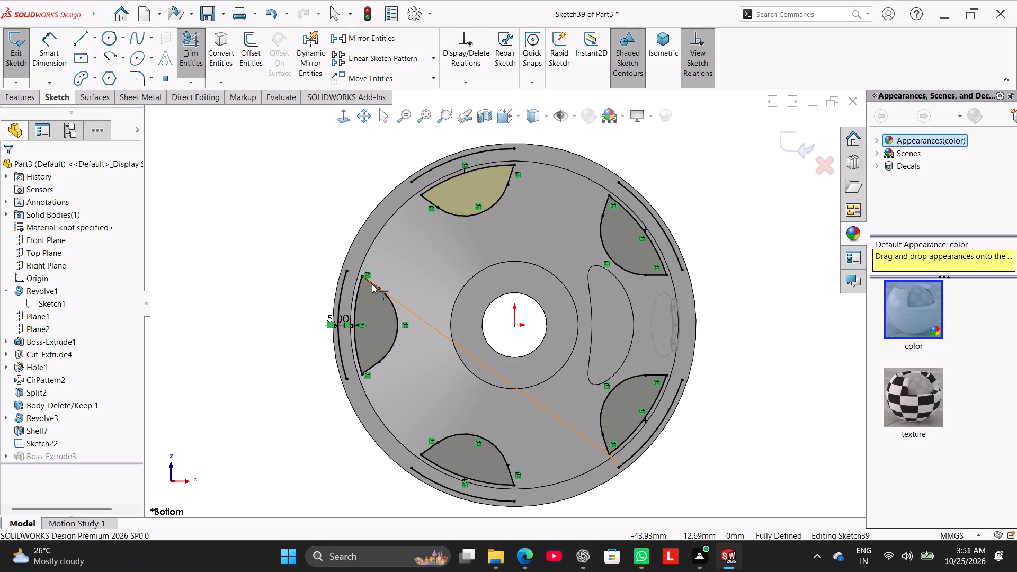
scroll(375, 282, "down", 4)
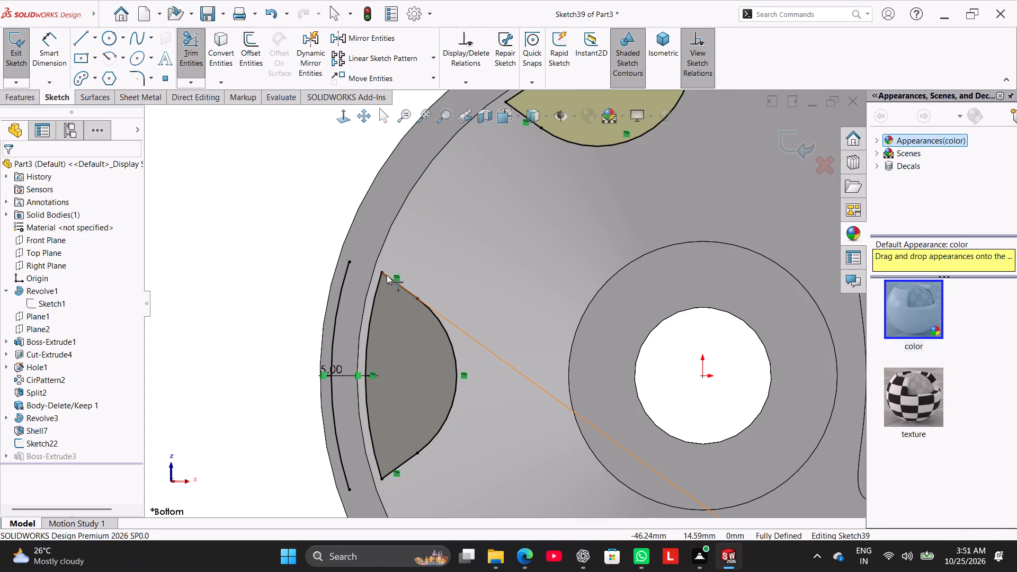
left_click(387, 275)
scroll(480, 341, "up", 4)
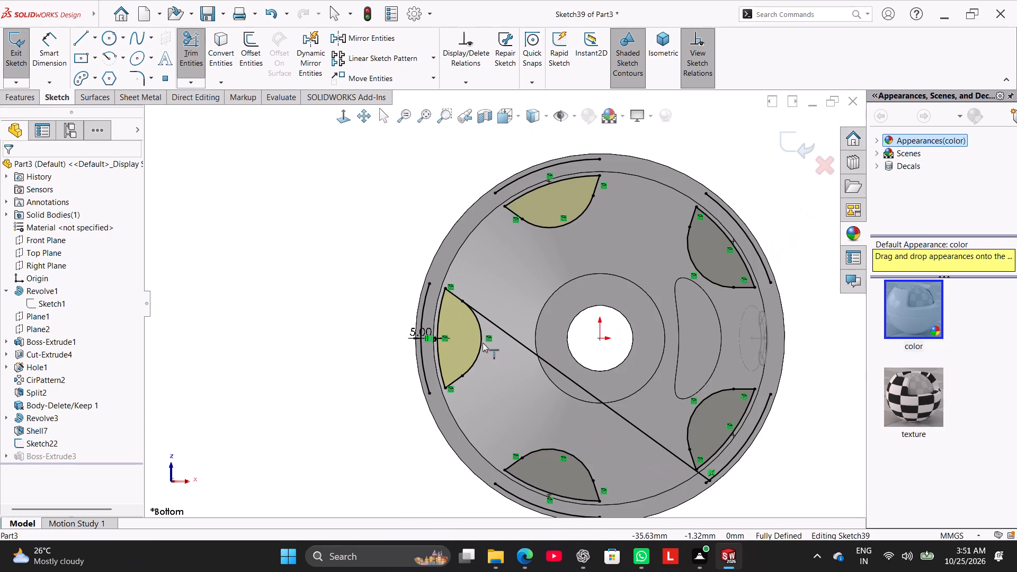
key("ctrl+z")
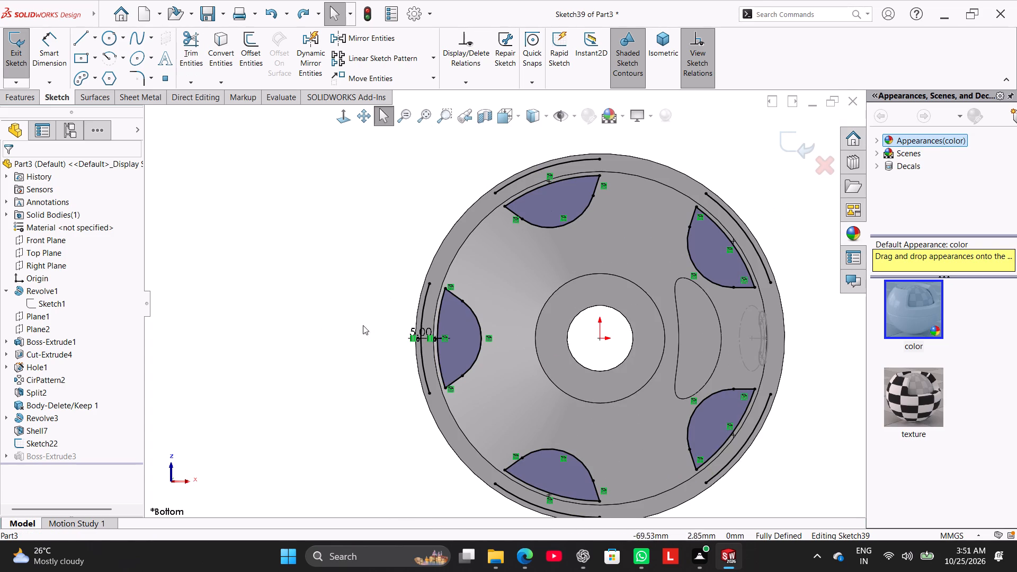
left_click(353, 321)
Lengthen one end of the negative X pocket's offset arc past the profile's side edge, and extend that edge to the arc.
scroll(465, 263, "down", 3)
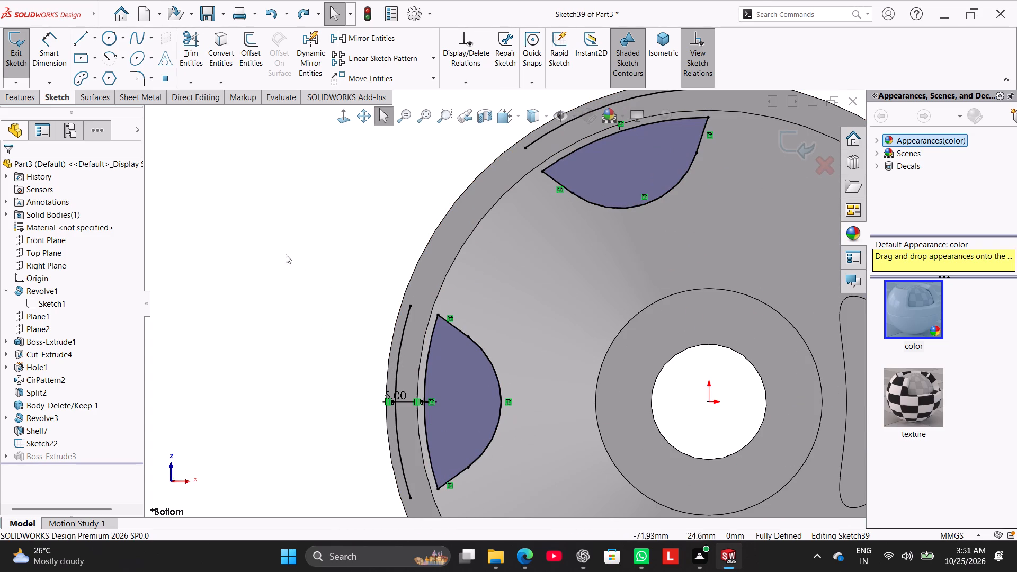
right_click(269, 243)
left_click(228, 288)
left_click_drag(409, 304, 420, 284)
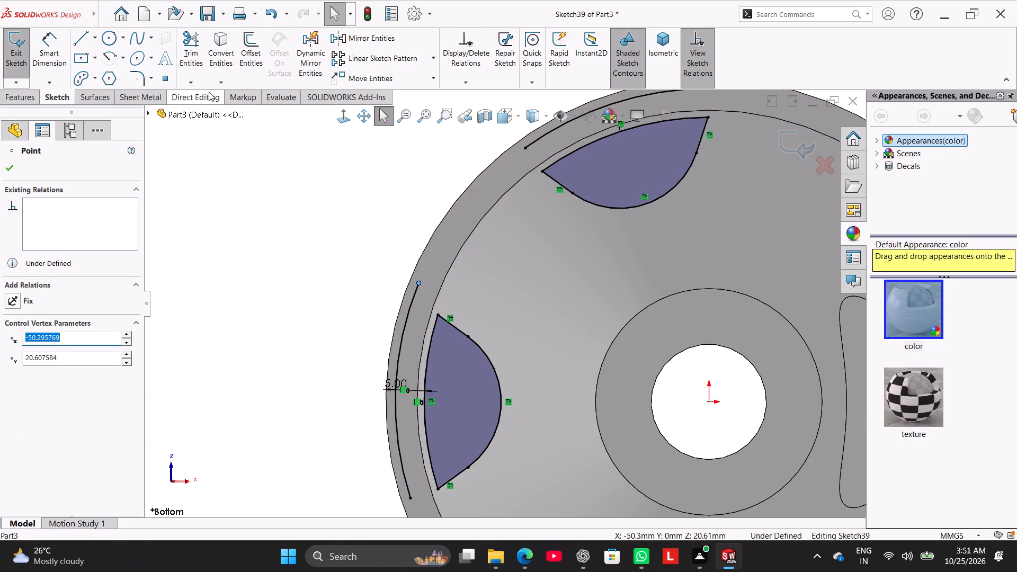
left_click(198, 86)
left_click(207, 104)
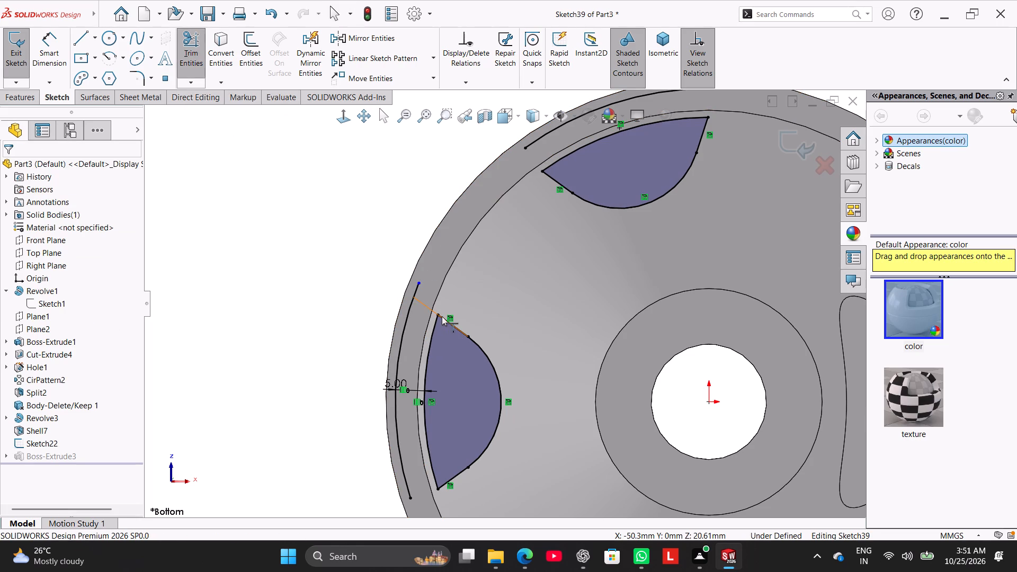
left_click(442, 316)
right_click(299, 257)
left_click(328, 290)
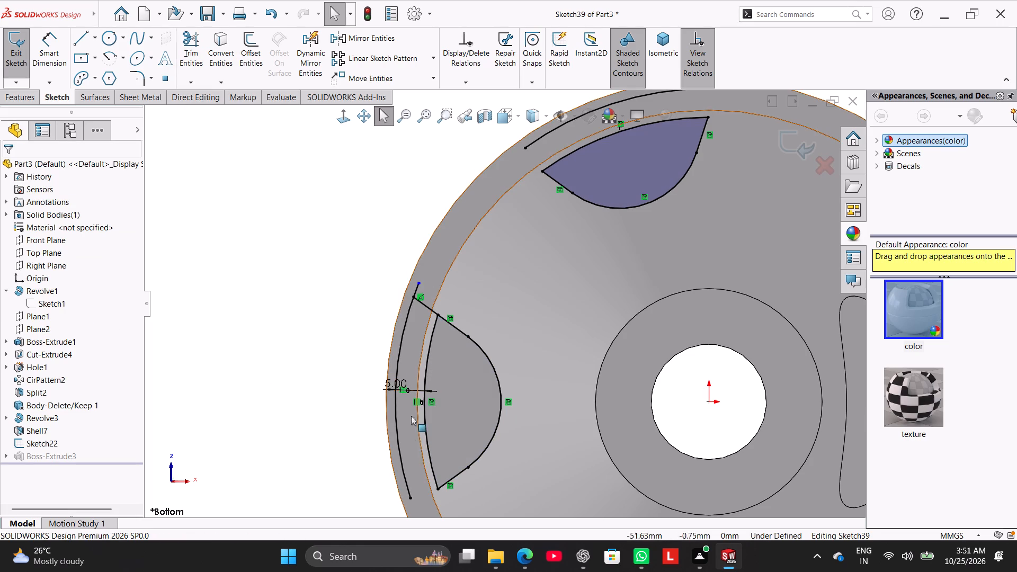
Stretch the free ends of the other pockets' offset arcs along the rim so they overshoot the profiles' side edges.
left_click_drag(411, 496, 415, 514)
left_click(290, 402)
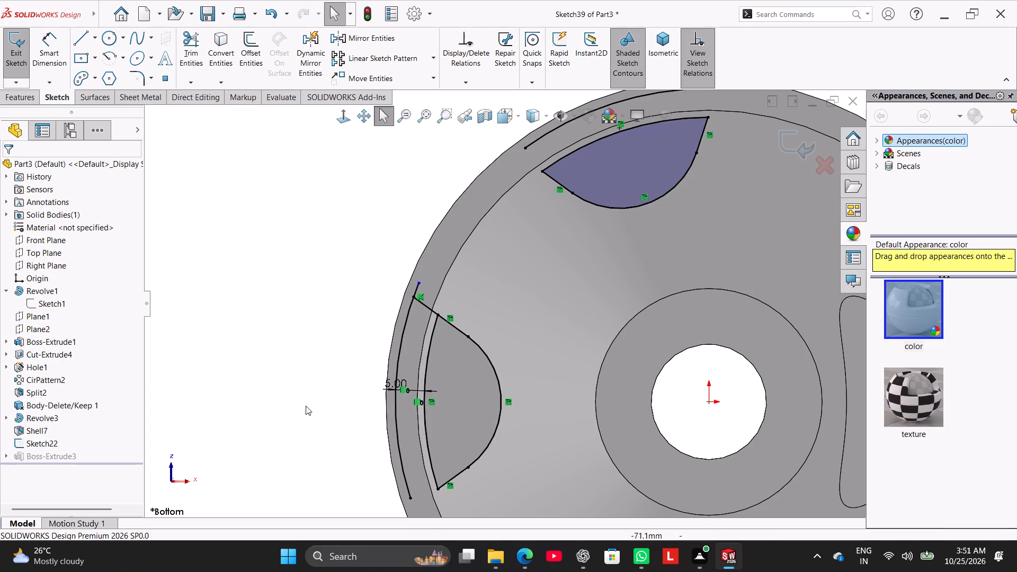
scroll(331, 411, "up", 2)
scroll(382, 407, "up", 1)
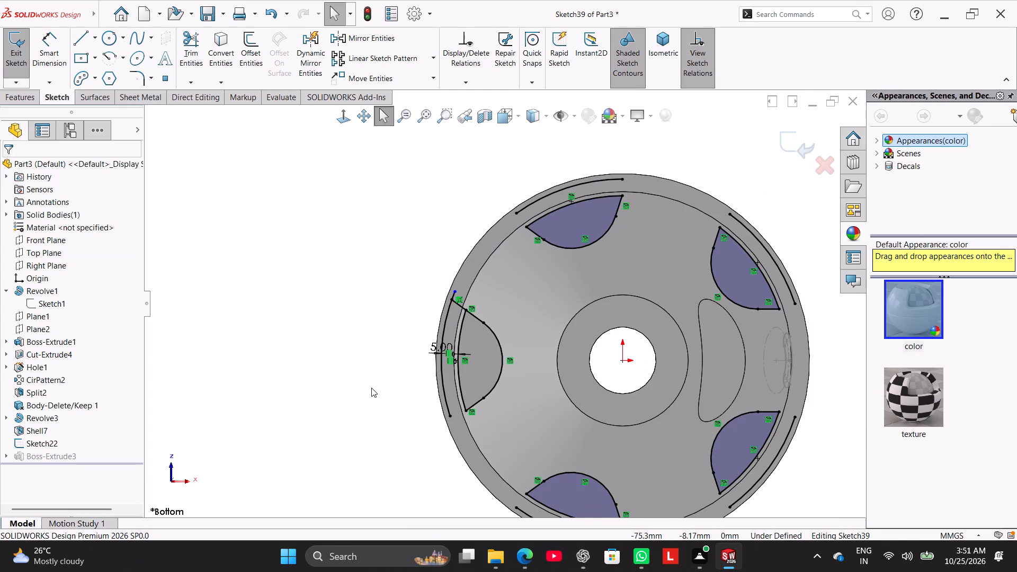
scroll(631, 180, "down", 2)
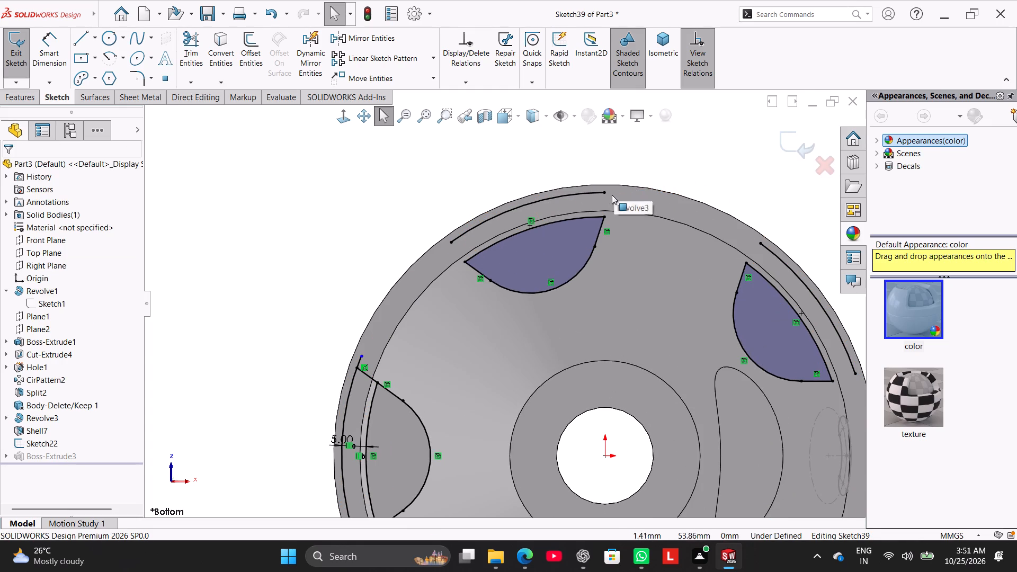
left_click_drag(603, 191, 627, 199)
scroll(721, 247, "up", 3)
scroll(754, 297, "down", 2)
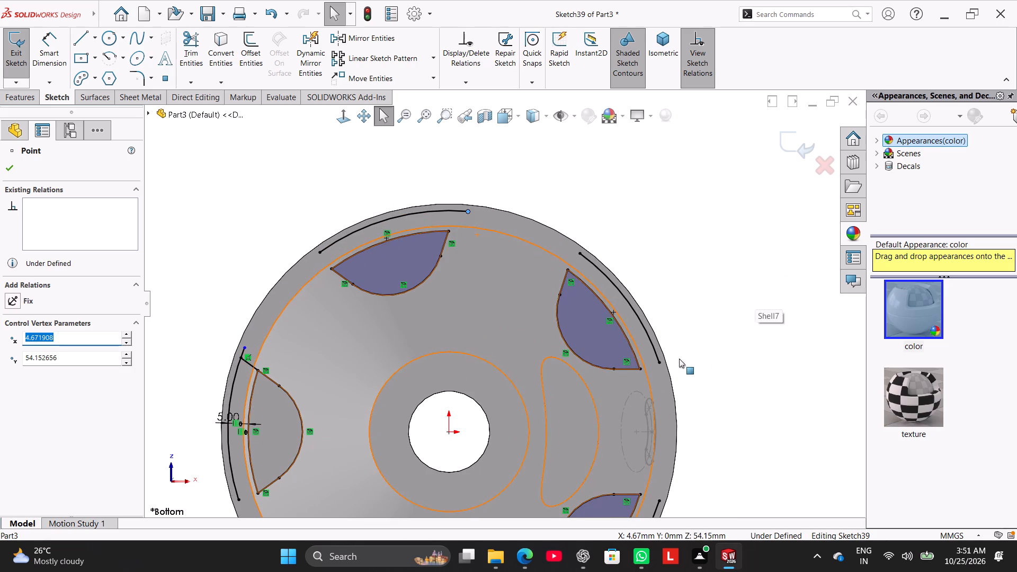
left_click_drag(659, 364, 663, 386)
scroll(666, 401, "up", 3)
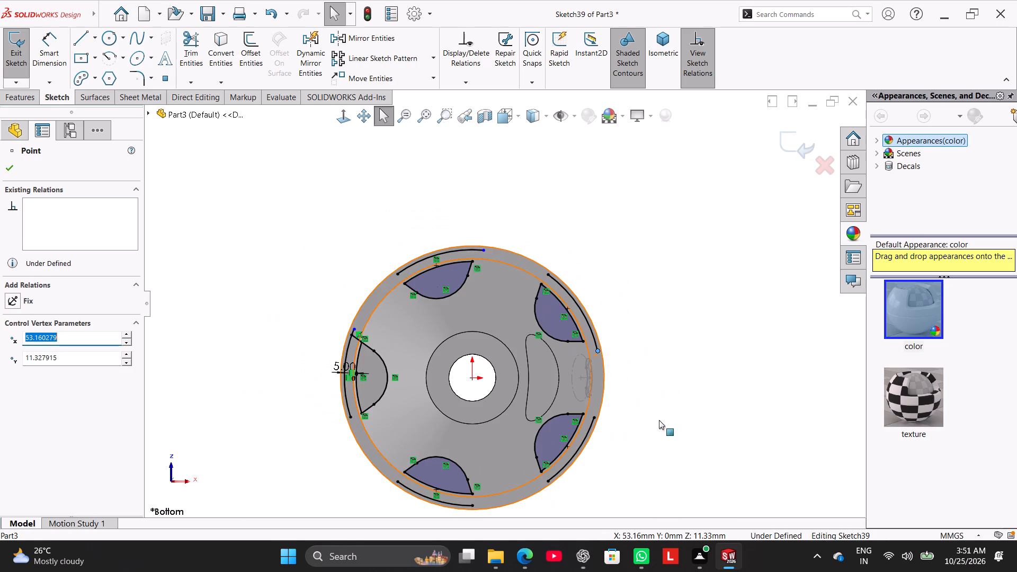
scroll(605, 428, "down", 2)
left_click_drag(513, 489, 491, 499)
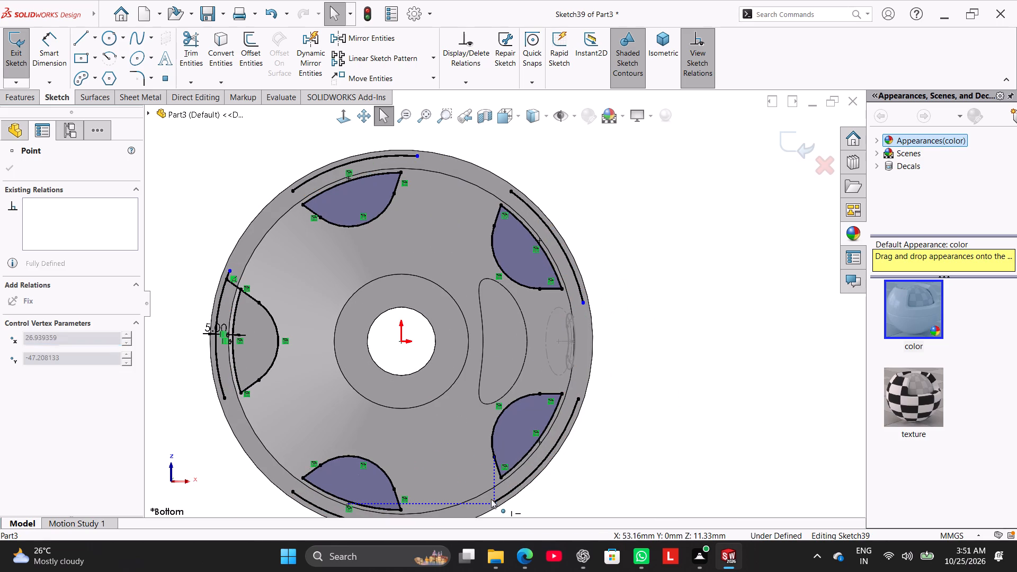
left_click_drag(491, 499, 490, 499)
scroll(487, 503, "up", 3)
scroll(413, 440, "down", 2)
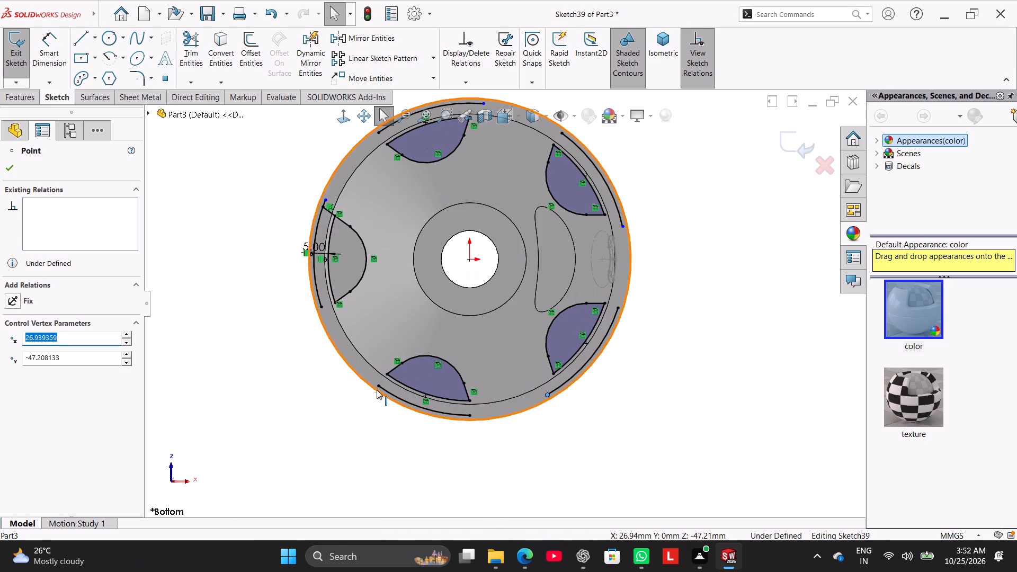
left_click_drag(381, 385, 367, 378)
left_click_drag(471, 415, 487, 411)
left_click(422, 431)
Extend one straight side edge of each of the other four pocket profiles out to its offset arc.
scroll(425, 228, "up", 2)
scroll(449, 206, "down", 2)
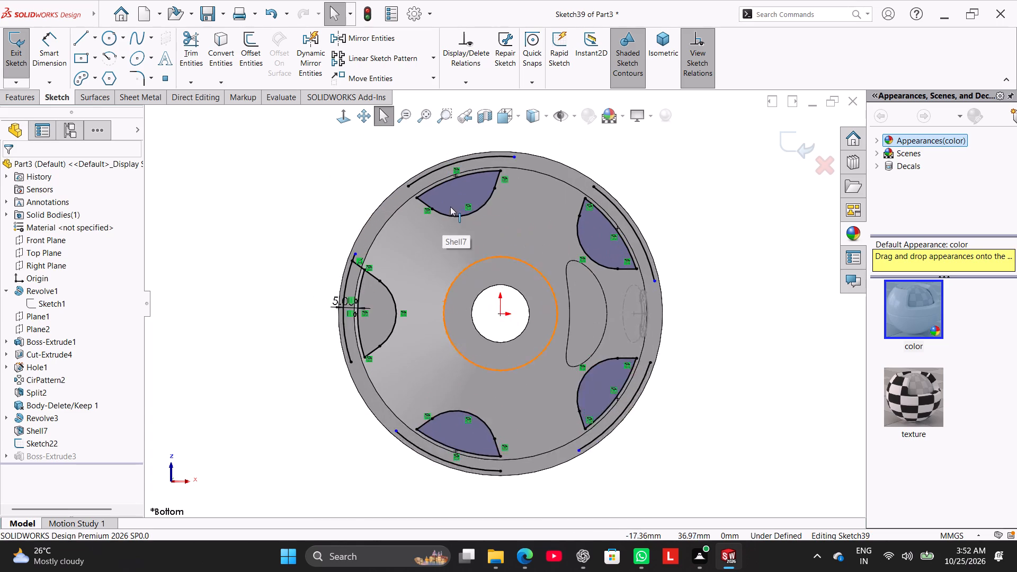
scroll(450, 207, "down", 1)
left_click(187, 81)
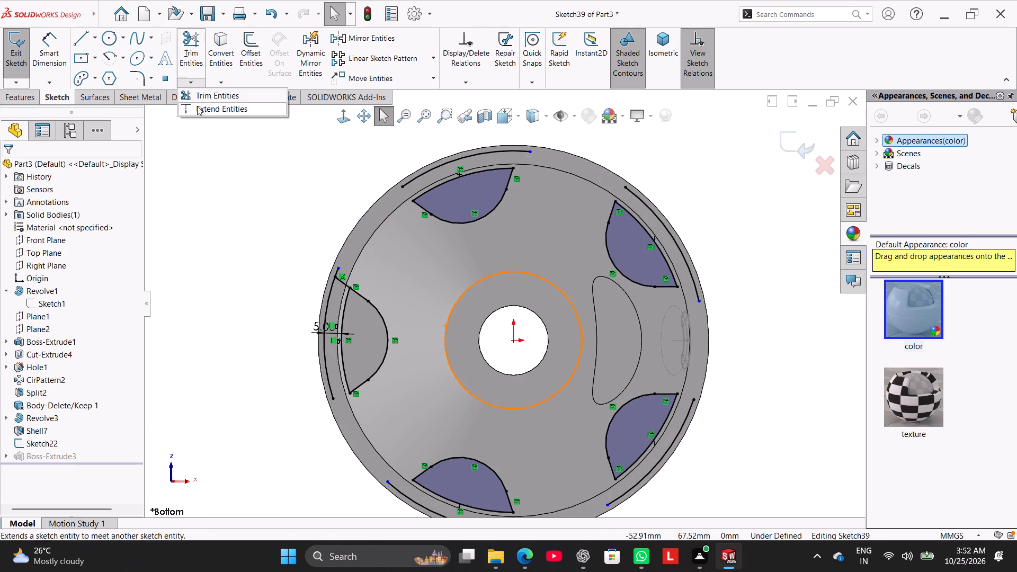
left_click(197, 106)
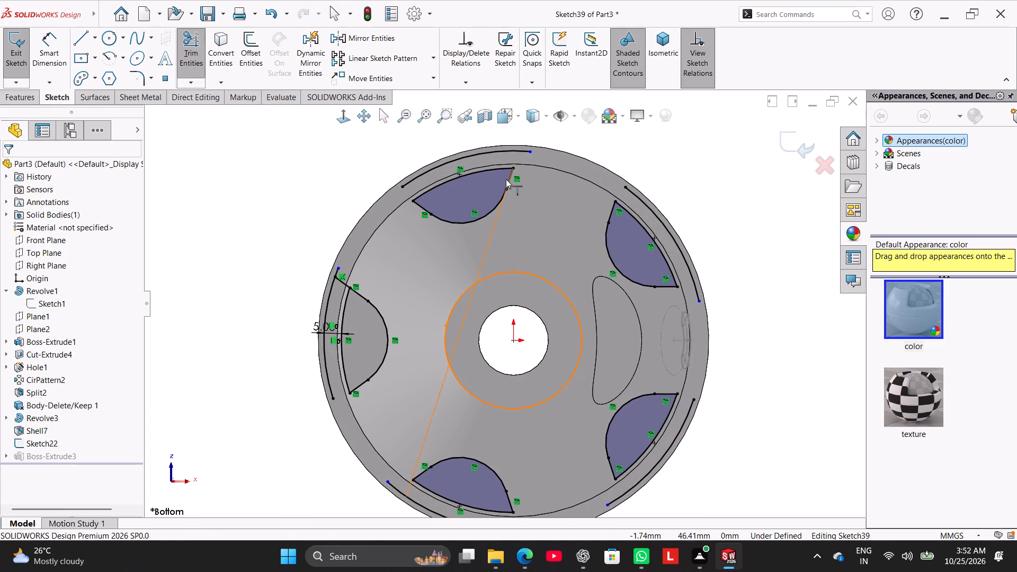
left_click(513, 176)
left_click(672, 287)
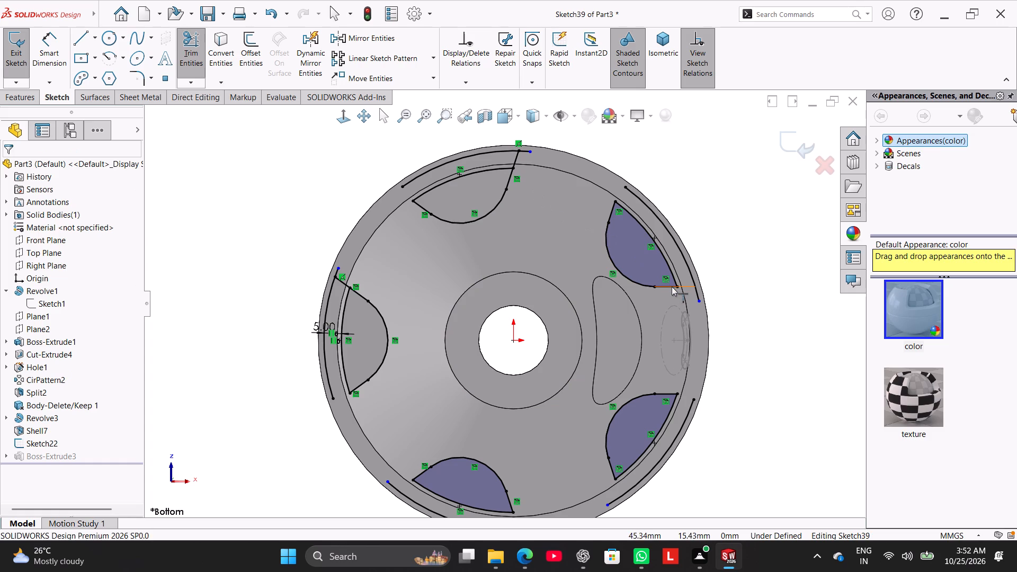
left_click(613, 475)
scroll(531, 481, "up", 2)
scroll(524, 478, "down", 3)
left_click(382, 355)
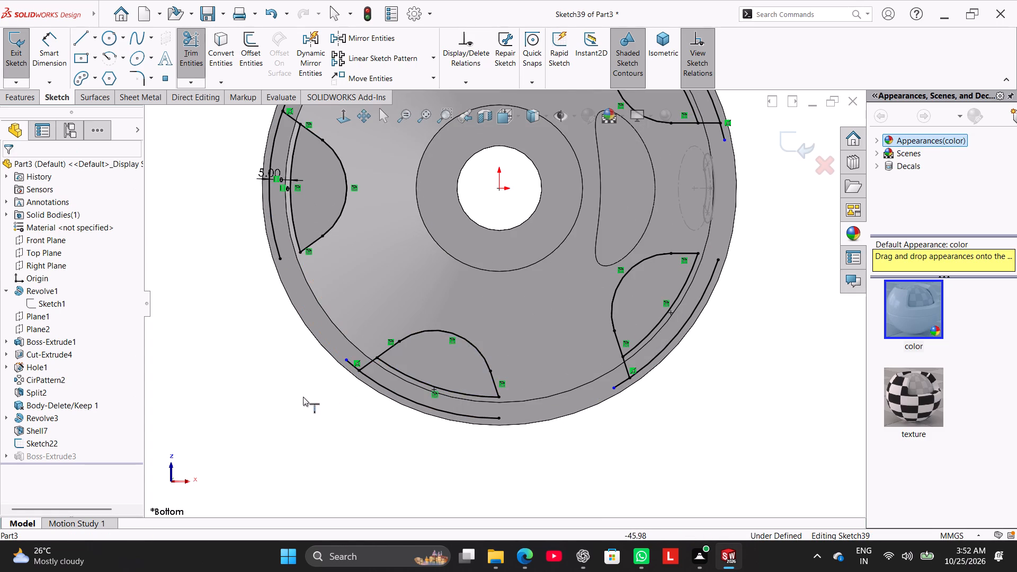
scroll(287, 380, "up", 2)
right_click(265, 325)
left_click(296, 357)
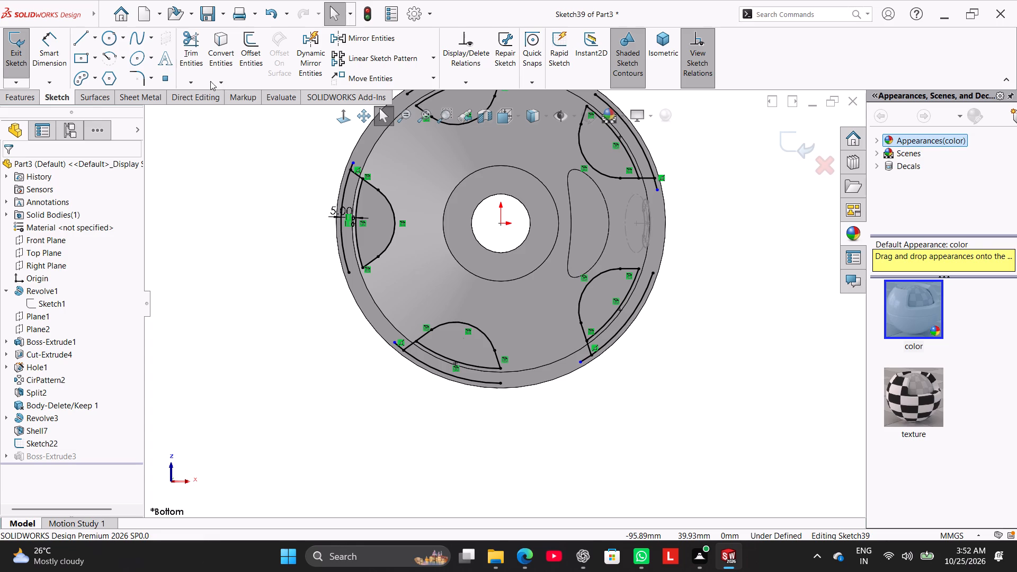
Trim the overshooting ends of the offset arcs on the two pocket profiles on the positive Z side.
left_click(184, 52)
scroll(436, 142, "up", 2)
scroll(487, 150, "down", 7)
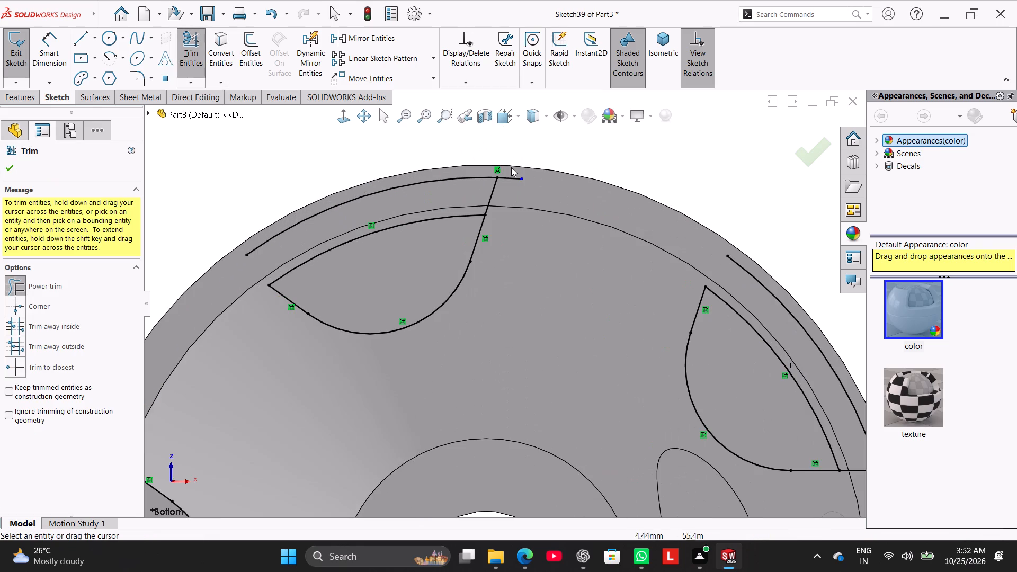
left_click_drag(507, 163, 510, 204)
scroll(646, 251, "up", 3)
scroll(720, 321, "down", 4)
scroll(684, 442, "up", 3)
scroll(672, 439, "down", 1)
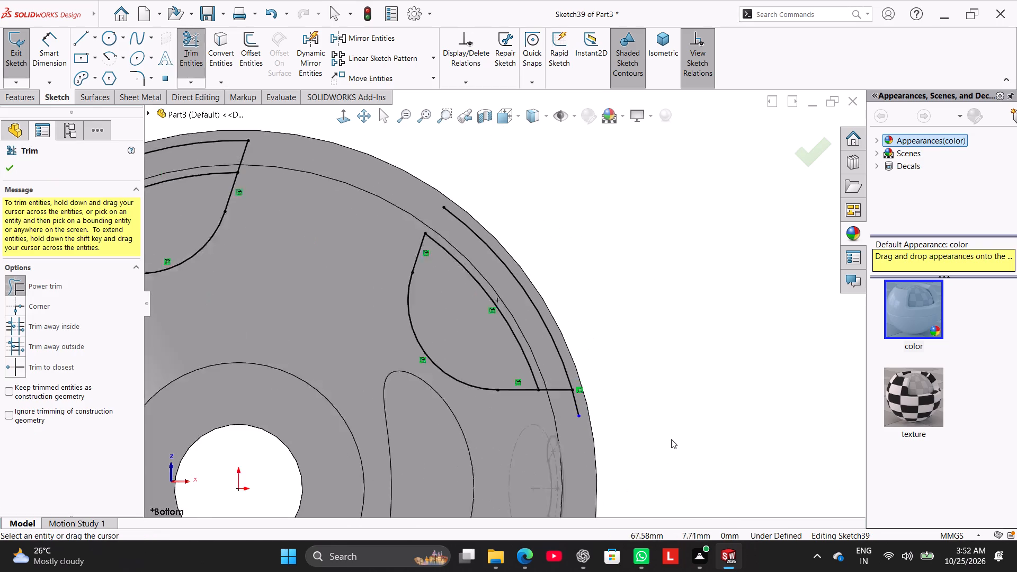
scroll(671, 439, "down", 1)
left_click_drag(566, 391, 525, 390)
Trim the overshooting offset arc ends on the two negative Z pocket profiles and the pocket on the negative X axis.
scroll(524, 416, "up", 7)
scroll(480, 439, "down", 4)
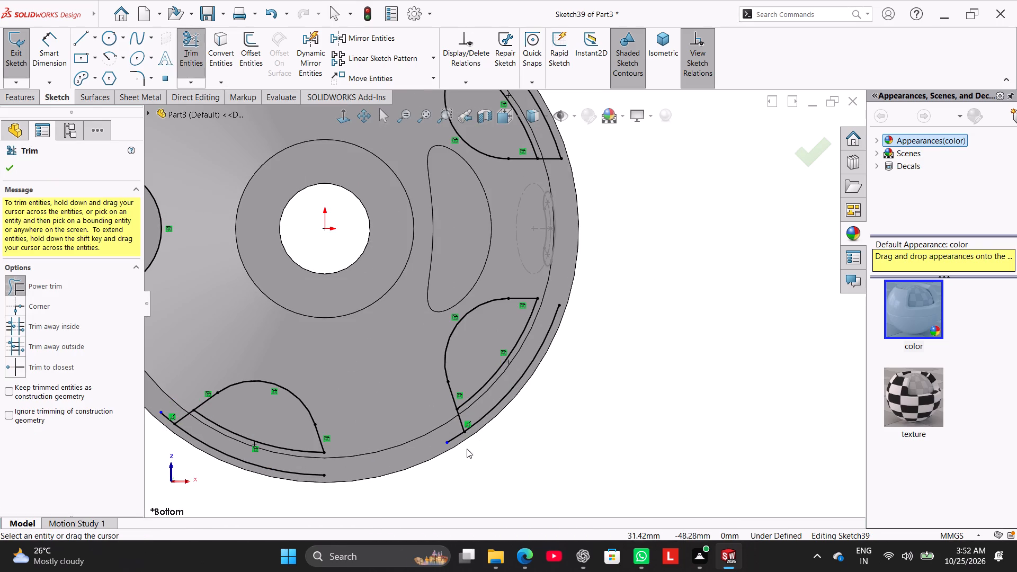
left_click_drag(467, 449, 423, 398)
scroll(403, 411, "up", 3)
scroll(397, 410, "down", 5)
left_click_drag(225, 251, 180, 289)
scroll(228, 219, "up", 6)
scroll(367, 163, "down", 8)
left_click_drag(429, 193, 394, 189)
scroll(423, 201, "up", 2)
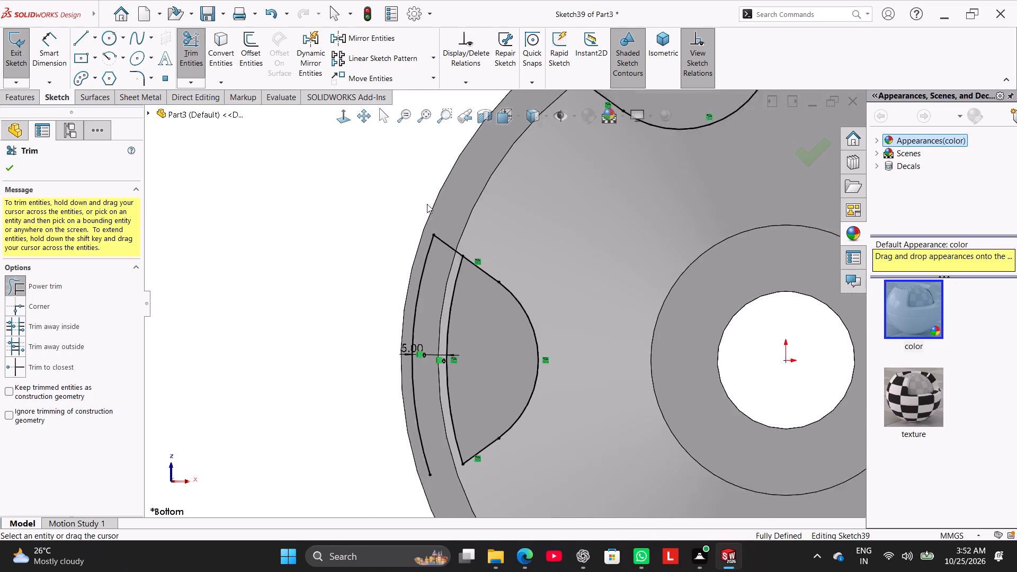
scroll(427, 204, "up", 6)
scroll(604, 240, "down", 1)
right_click(322, 216)
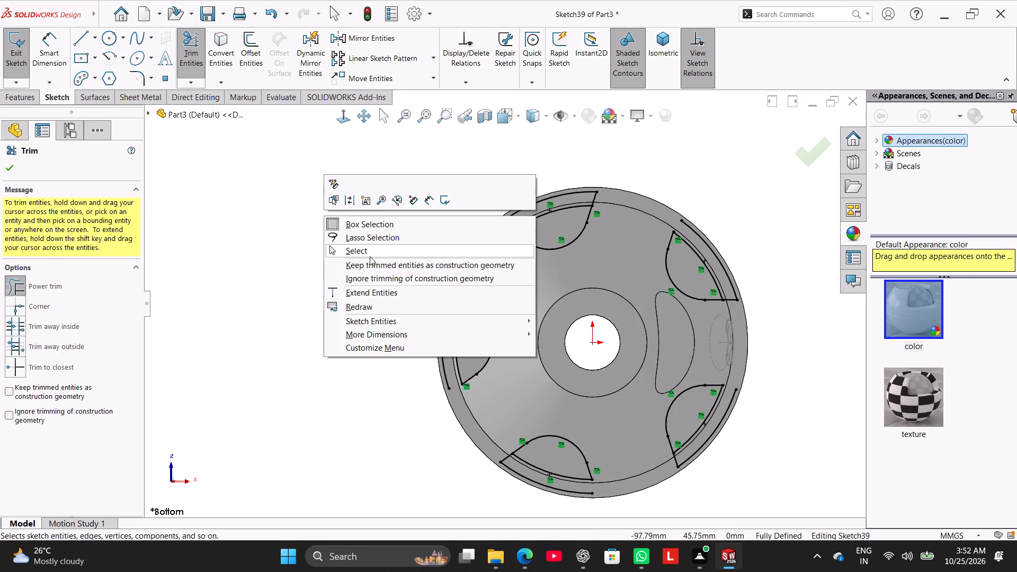
left_click(368, 253)
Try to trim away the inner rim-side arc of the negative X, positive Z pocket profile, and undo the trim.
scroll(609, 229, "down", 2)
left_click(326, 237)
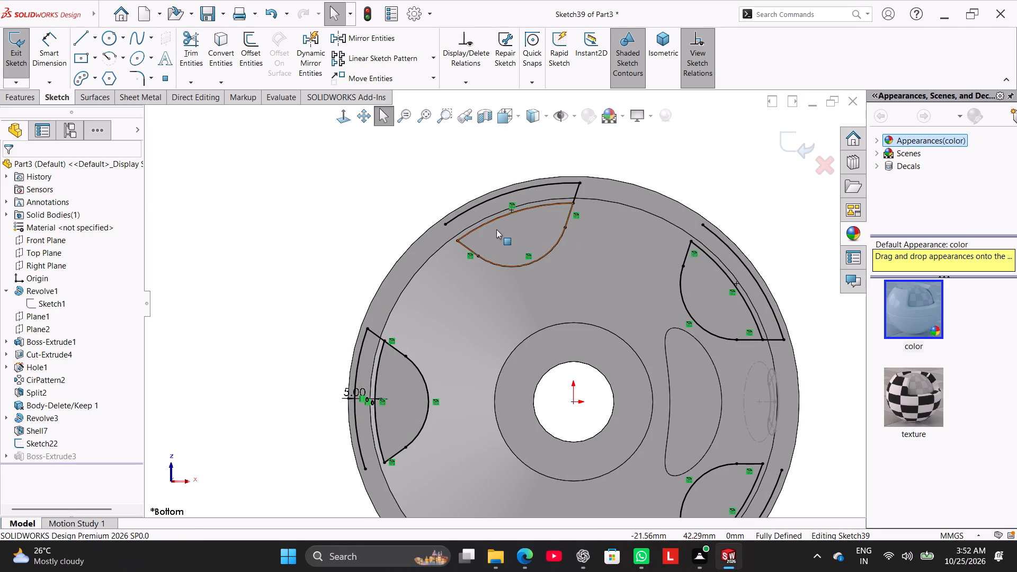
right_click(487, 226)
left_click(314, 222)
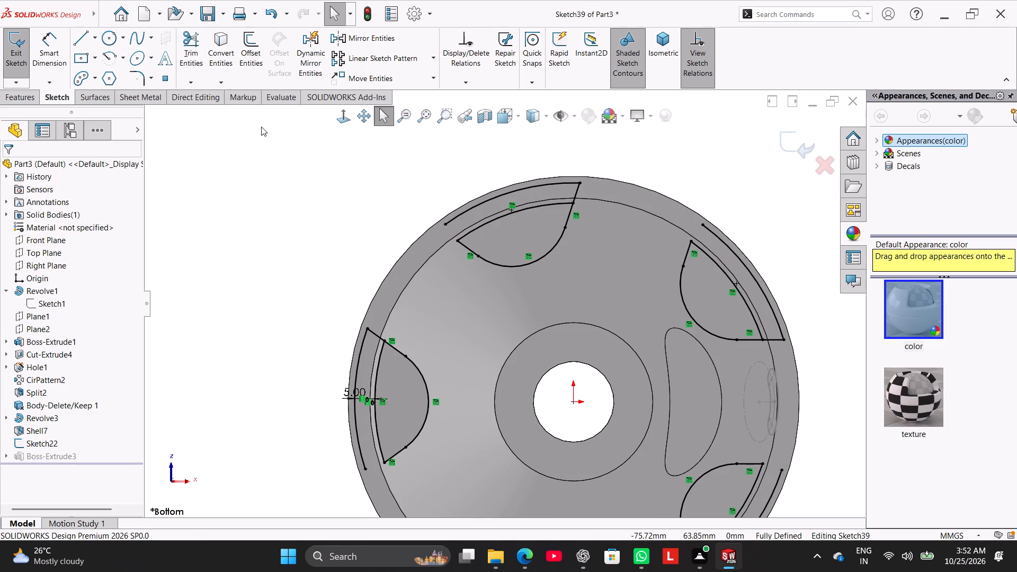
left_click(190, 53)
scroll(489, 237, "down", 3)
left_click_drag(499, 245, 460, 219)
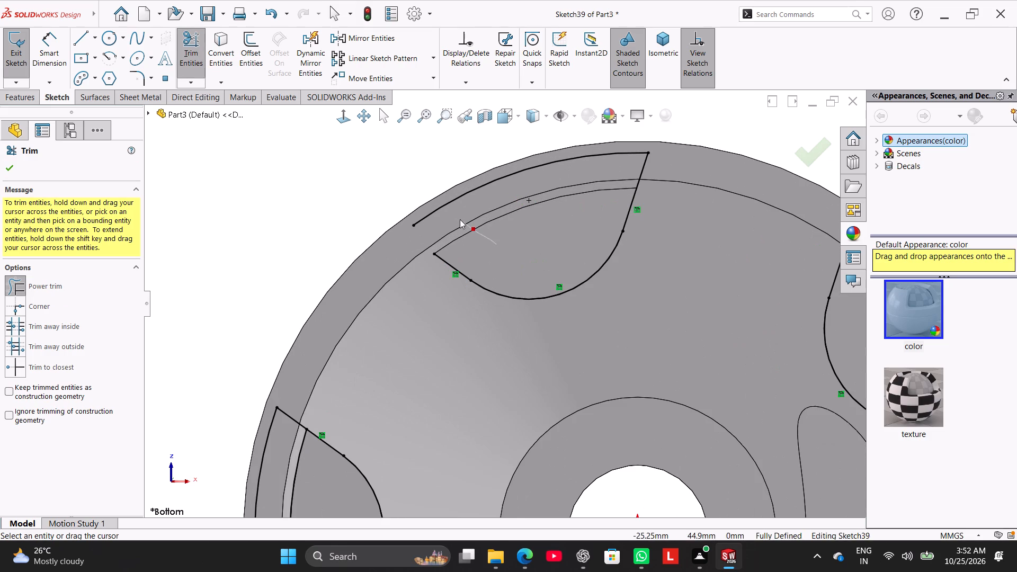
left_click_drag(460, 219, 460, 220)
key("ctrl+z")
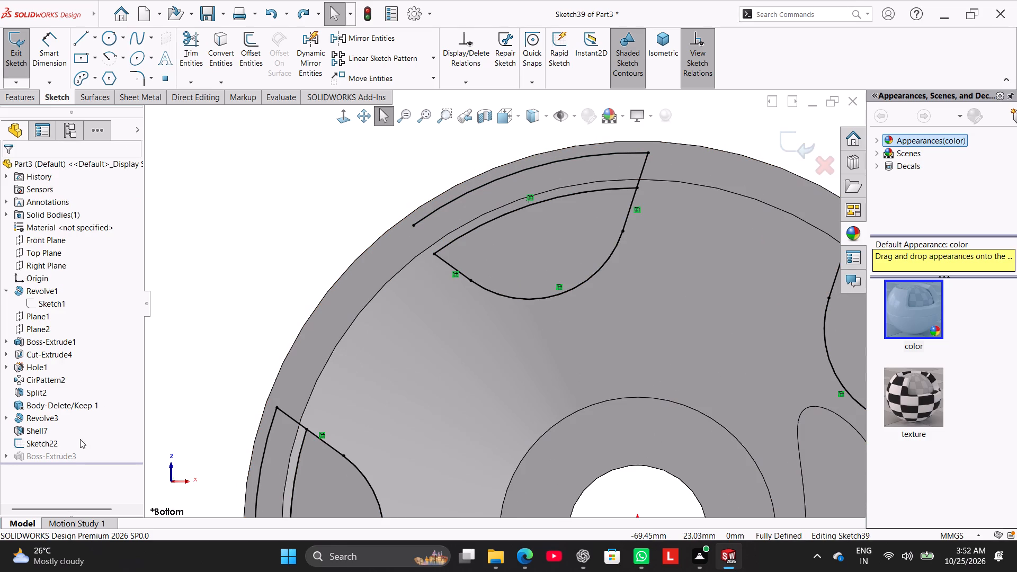
Trim the inner rim-side arcs of all five pocket profiles with trimmed entities kept as construction geometry.
left_click(195, 47)
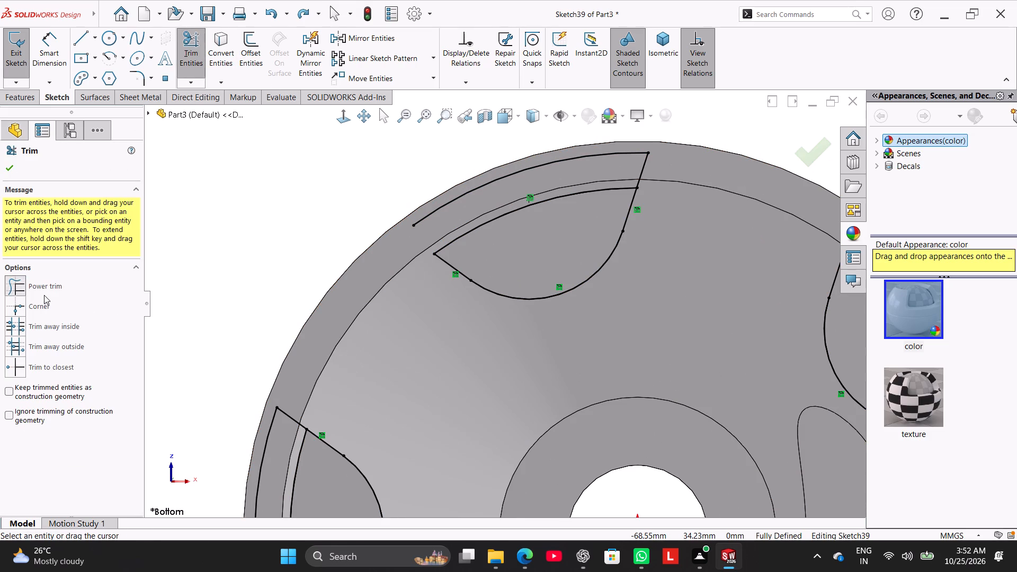
left_click(69, 395)
scroll(637, 191, "down", 1)
left_click_drag(571, 234, 563, 164)
scroll(586, 254, "up", 5)
scroll(708, 322, "down", 3)
left_click_drag(625, 316, 645, 292)
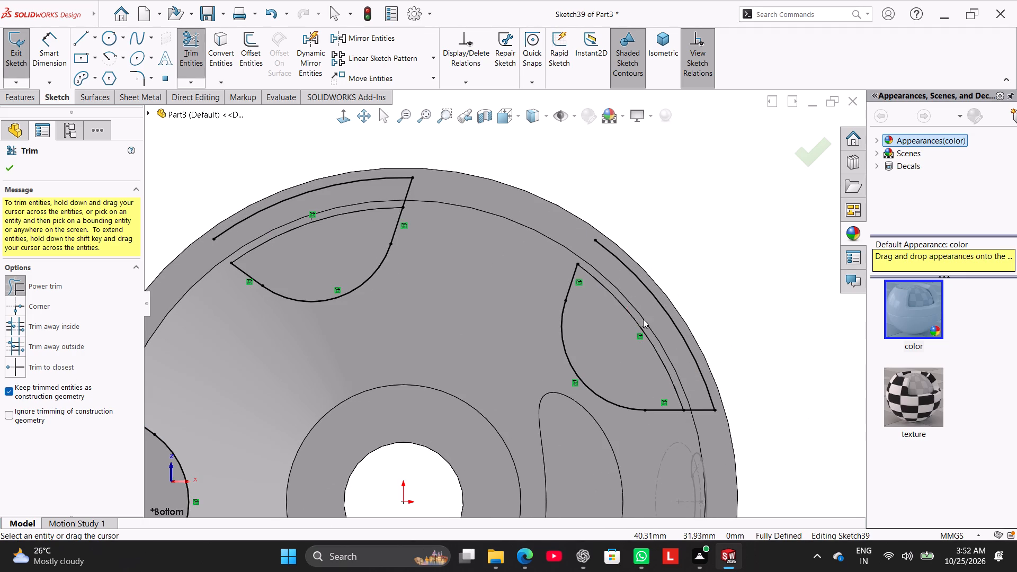
scroll(634, 337, "up", 3)
scroll(594, 434, "up", 2)
scroll(592, 441, "down", 3)
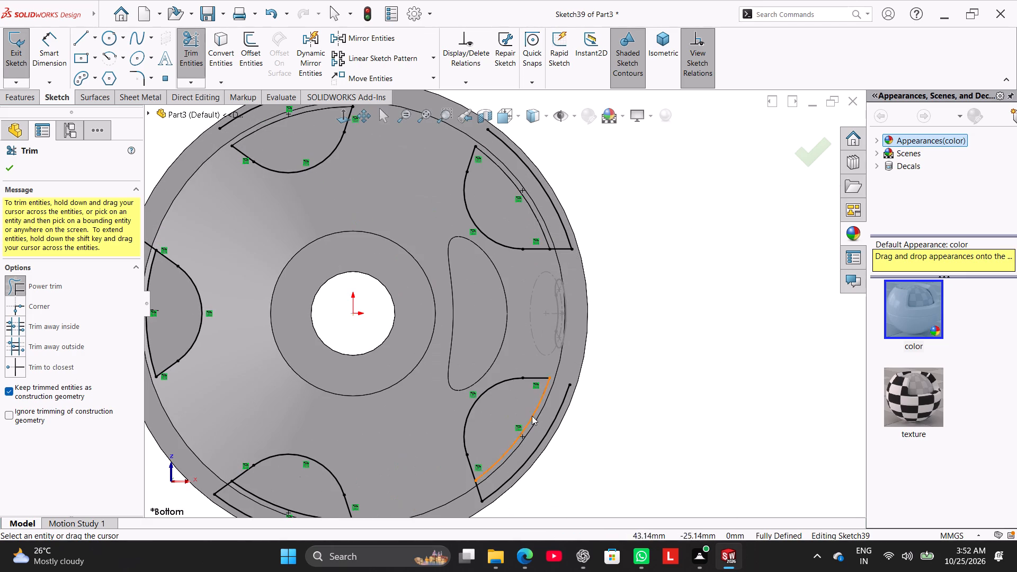
left_click_drag(521, 407, 543, 418)
scroll(440, 439, "up", 3)
scroll(391, 436, "down", 2)
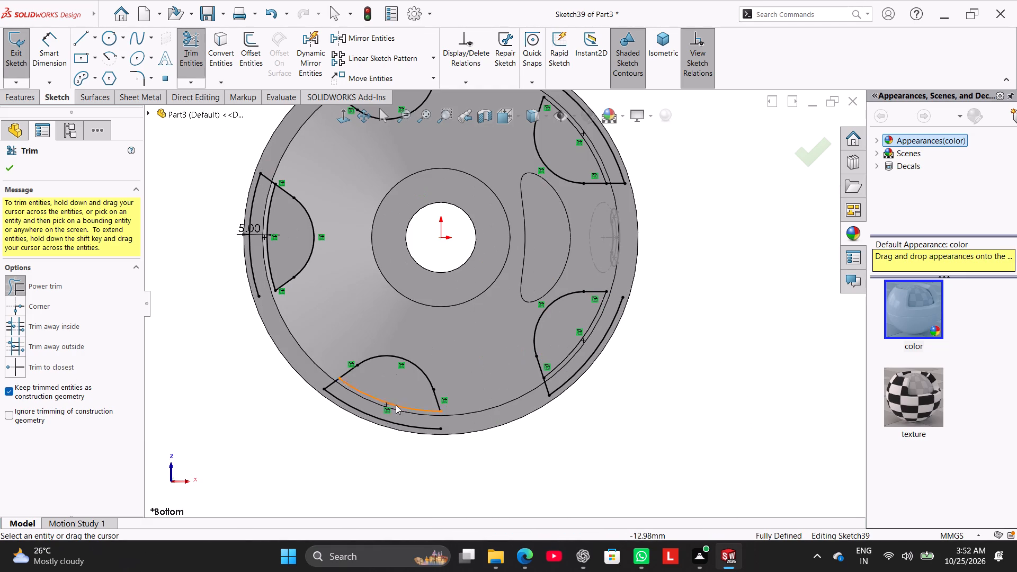
left_click_drag(400, 392, 404, 410)
left_click_drag(282, 255, 264, 264)
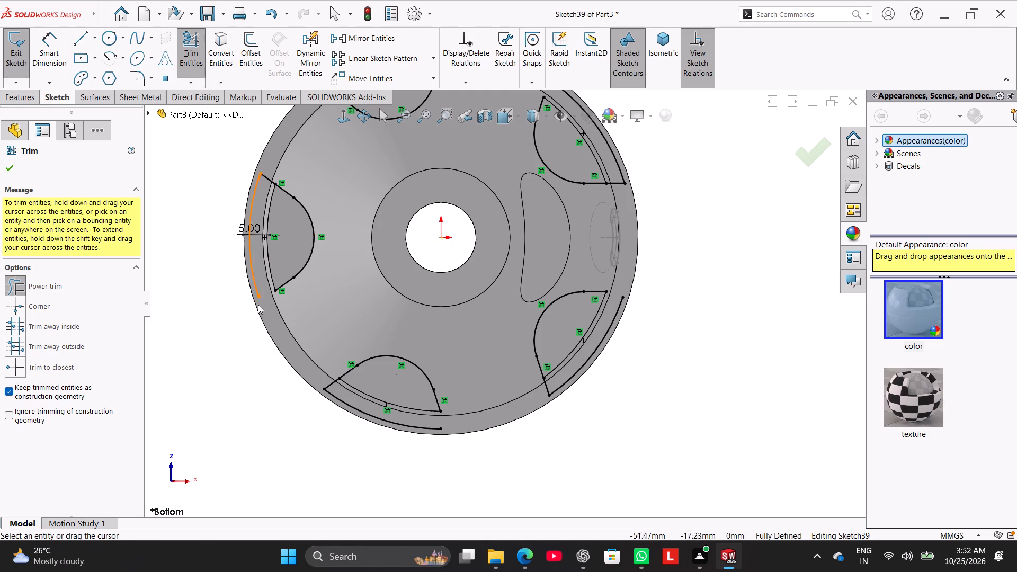
right_click(222, 336)
left_click(261, 373)
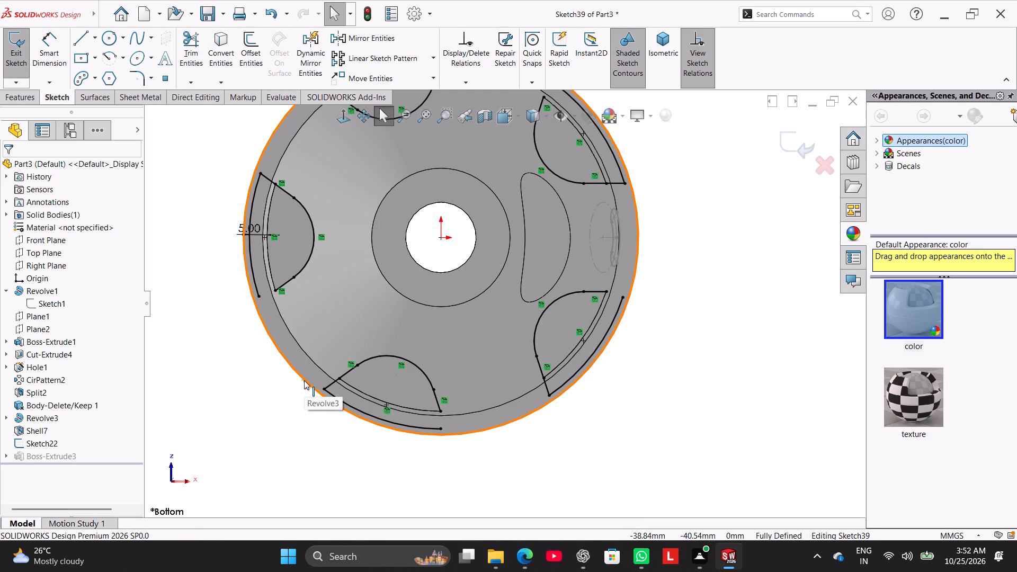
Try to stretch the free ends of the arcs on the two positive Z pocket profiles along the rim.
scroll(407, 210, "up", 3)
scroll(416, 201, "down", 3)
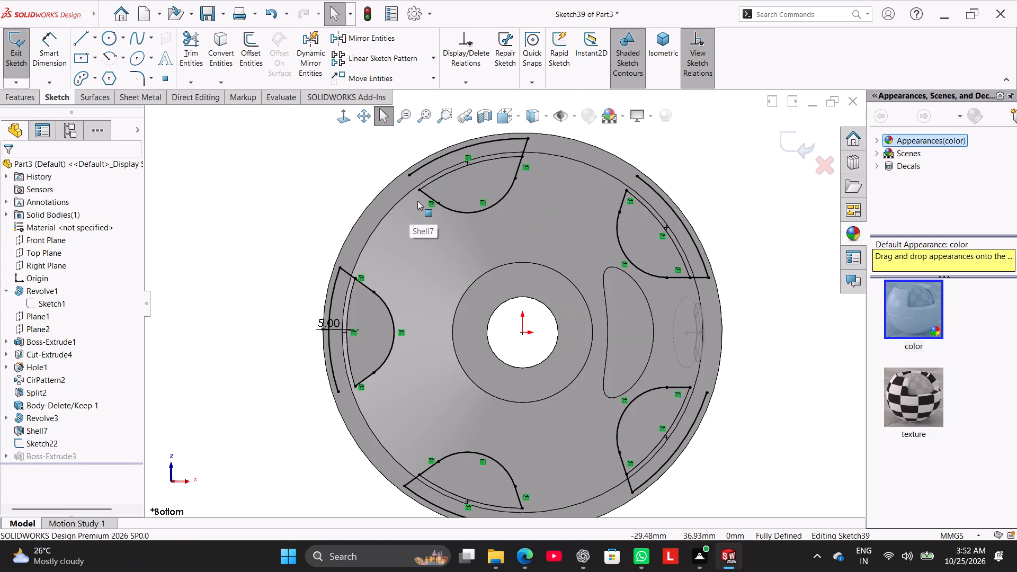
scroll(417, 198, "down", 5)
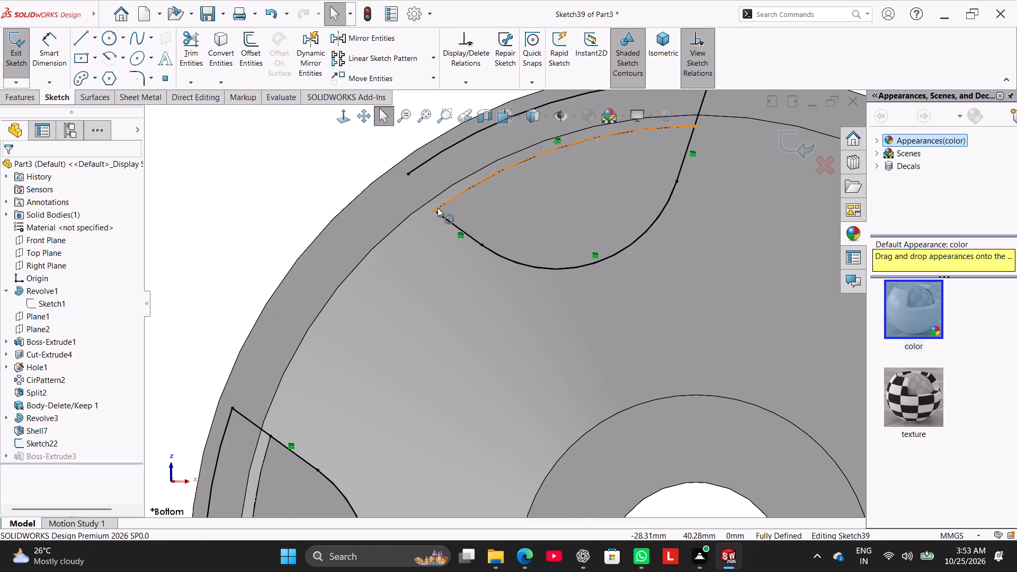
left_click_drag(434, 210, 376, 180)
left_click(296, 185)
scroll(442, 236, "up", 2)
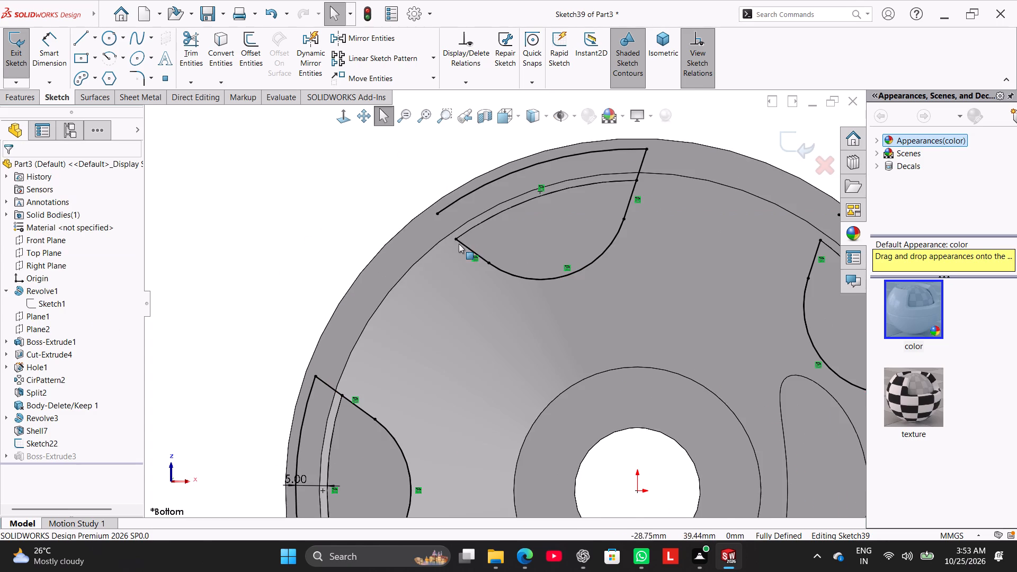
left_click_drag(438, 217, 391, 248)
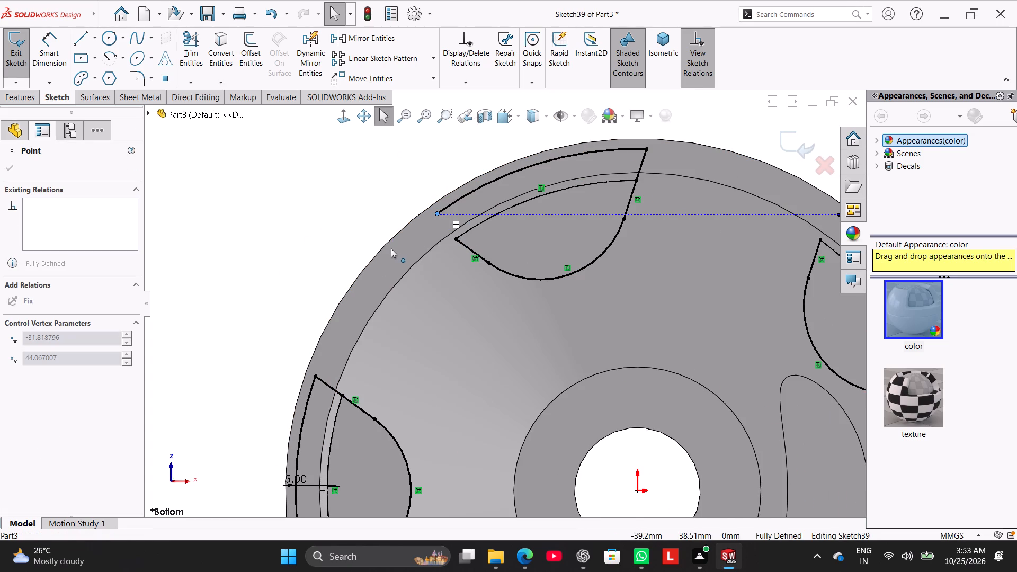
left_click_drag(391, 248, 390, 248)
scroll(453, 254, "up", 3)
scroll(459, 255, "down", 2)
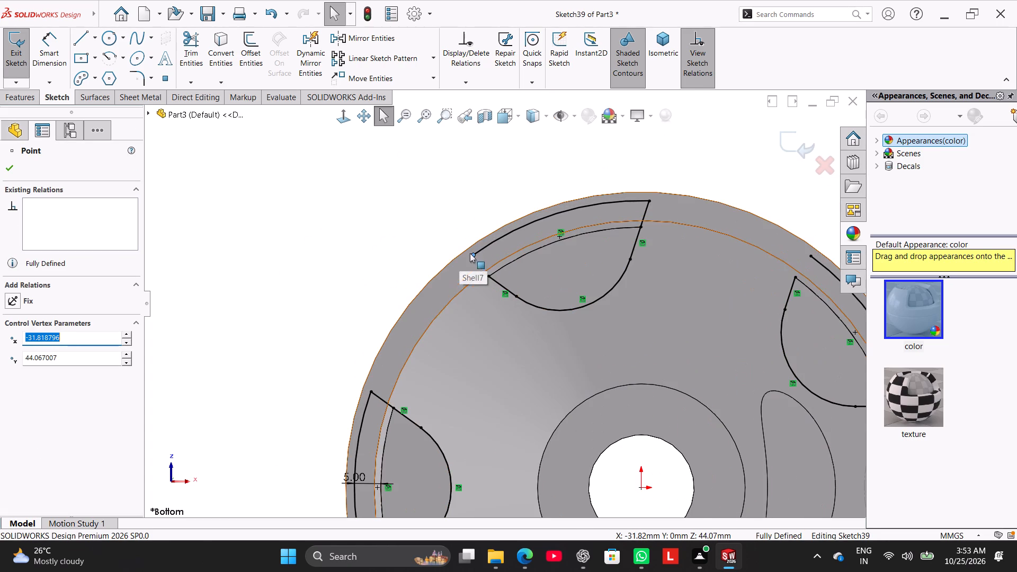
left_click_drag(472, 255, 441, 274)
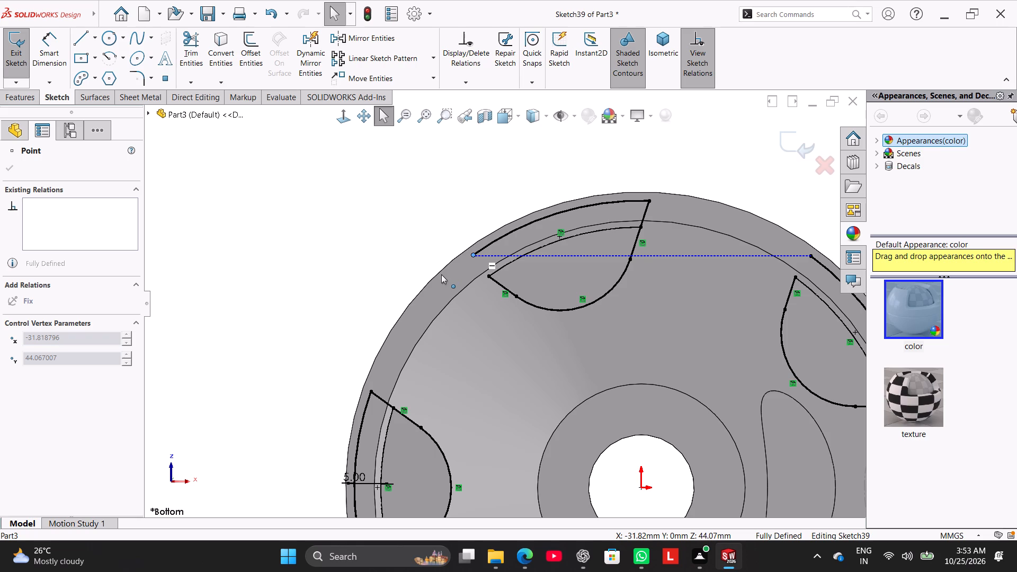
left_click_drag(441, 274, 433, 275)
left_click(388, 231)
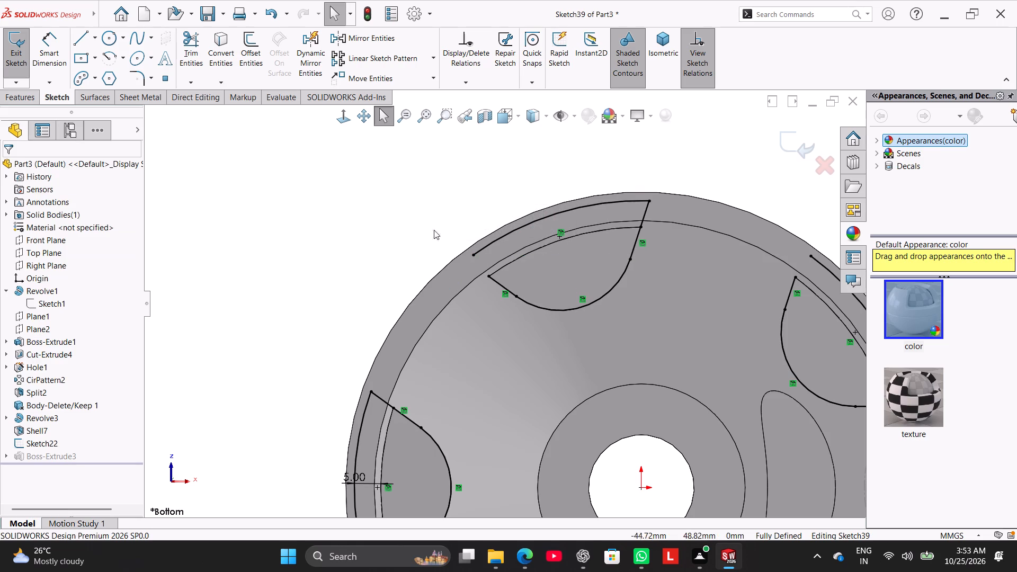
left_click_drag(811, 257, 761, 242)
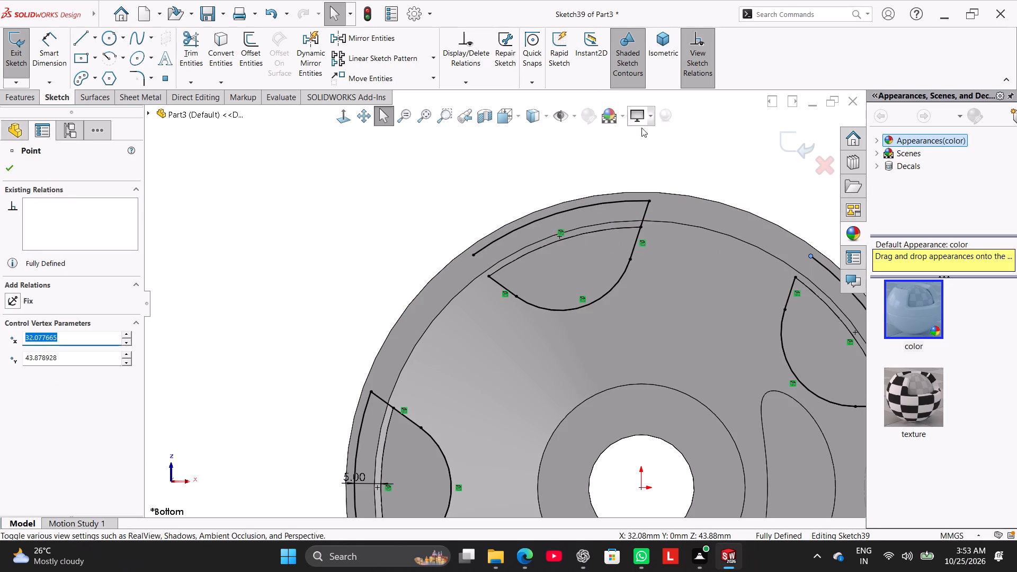
Extend the remaining straight side edge of the negative X, positive Z pocket profile with Extend Entities.
left_click(186, 83)
left_click(202, 109)
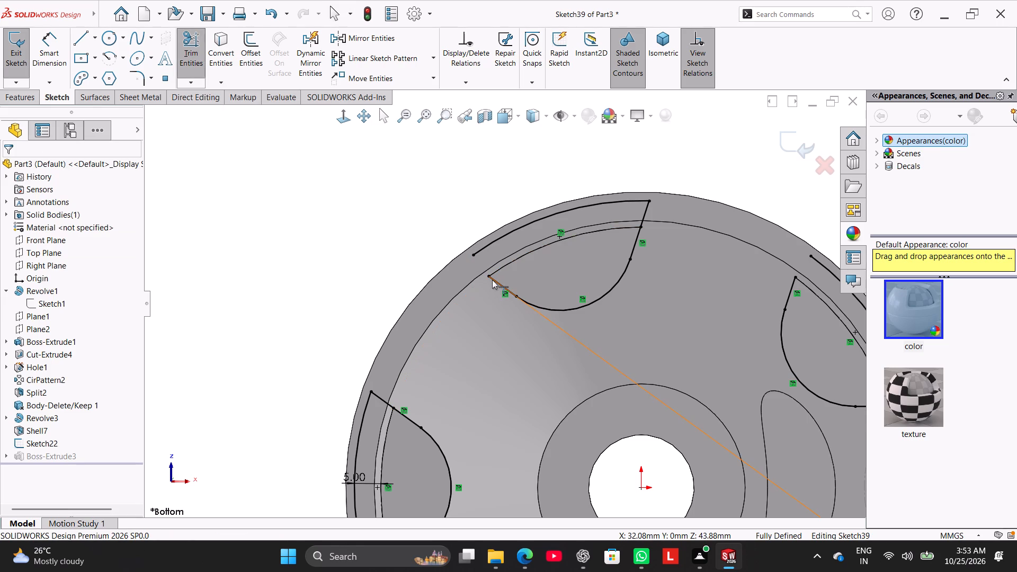
left_click(492, 280)
scroll(596, 345, "up", 3)
scroll(637, 381, "up", 2)
scroll(664, 409, "down", 4)
scroll(613, 388, "down", 3)
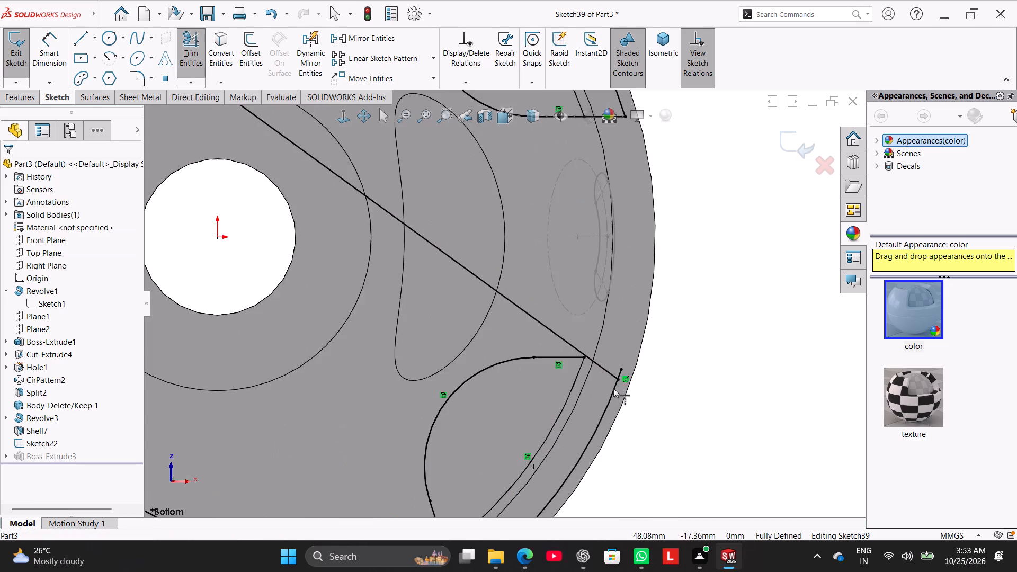
scroll(612, 386, "down", 7)
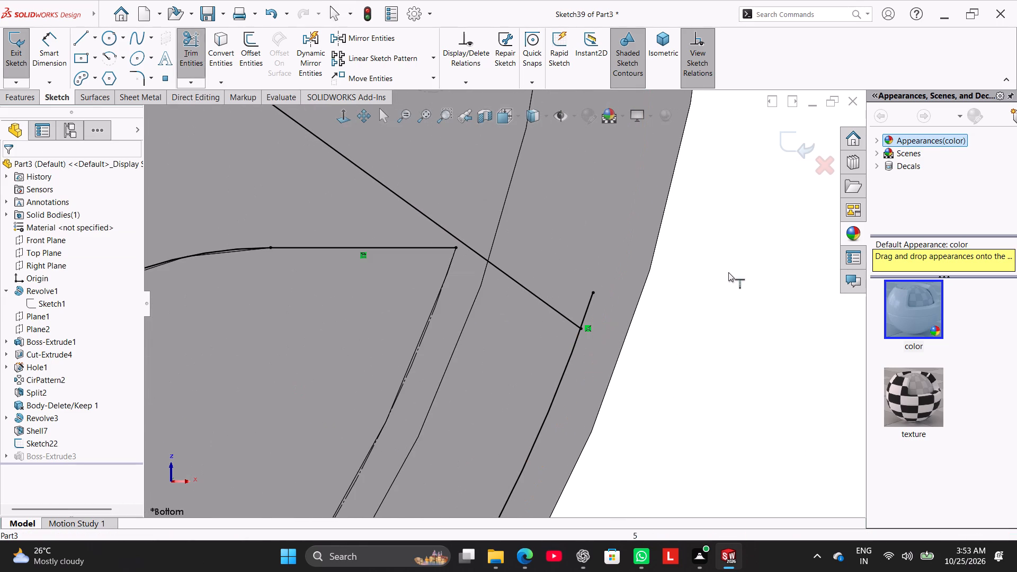
scroll(725, 301, "up", 9)
scroll(588, 305, "down", 2)
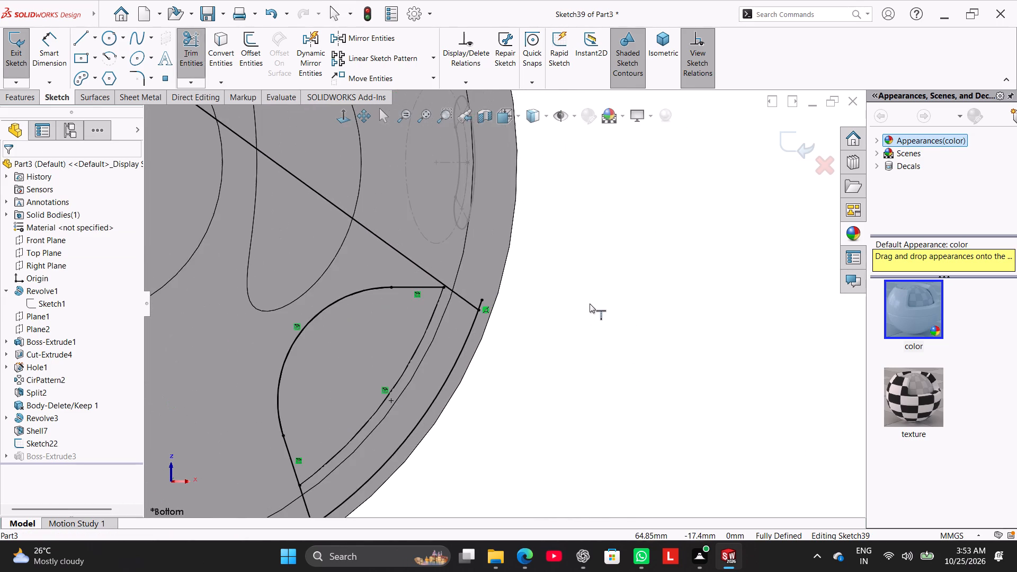
scroll(593, 285, "down", 3)
right_click(599, 271)
left_click(626, 305)
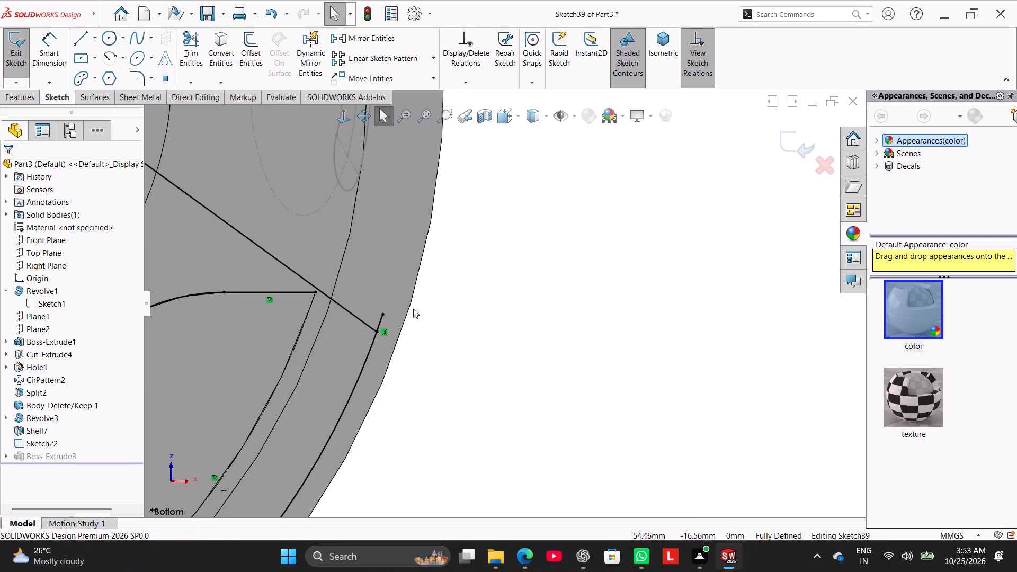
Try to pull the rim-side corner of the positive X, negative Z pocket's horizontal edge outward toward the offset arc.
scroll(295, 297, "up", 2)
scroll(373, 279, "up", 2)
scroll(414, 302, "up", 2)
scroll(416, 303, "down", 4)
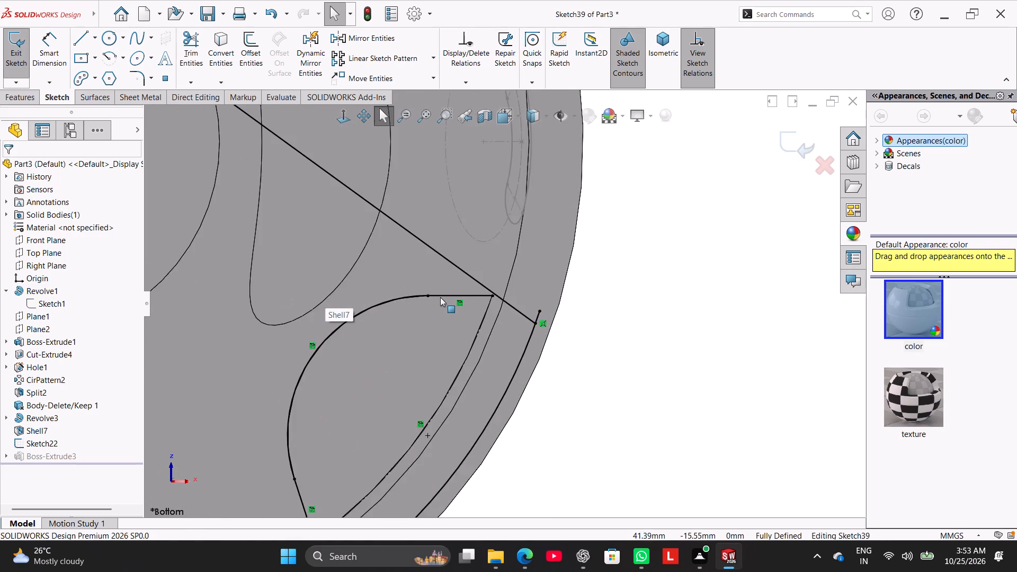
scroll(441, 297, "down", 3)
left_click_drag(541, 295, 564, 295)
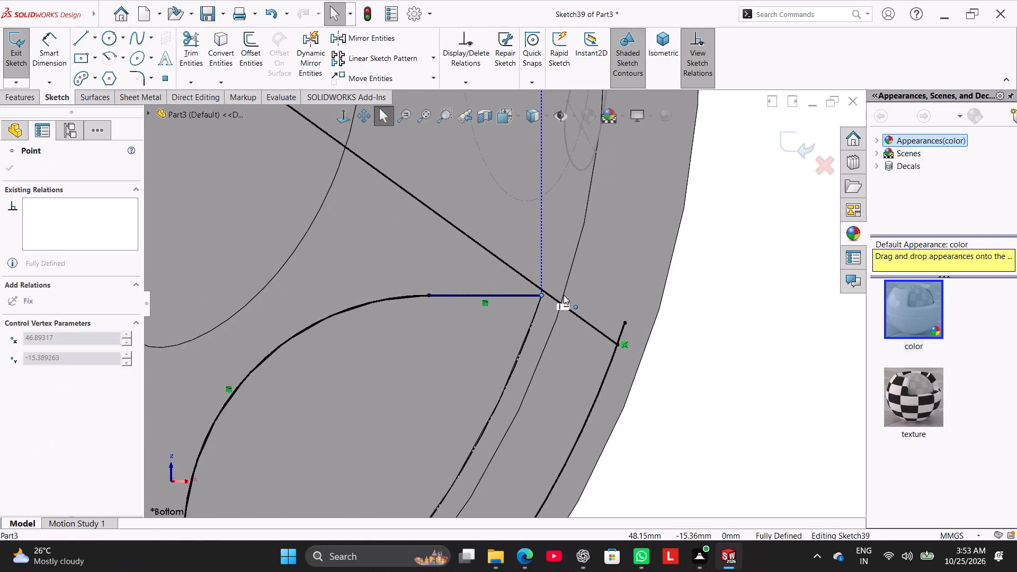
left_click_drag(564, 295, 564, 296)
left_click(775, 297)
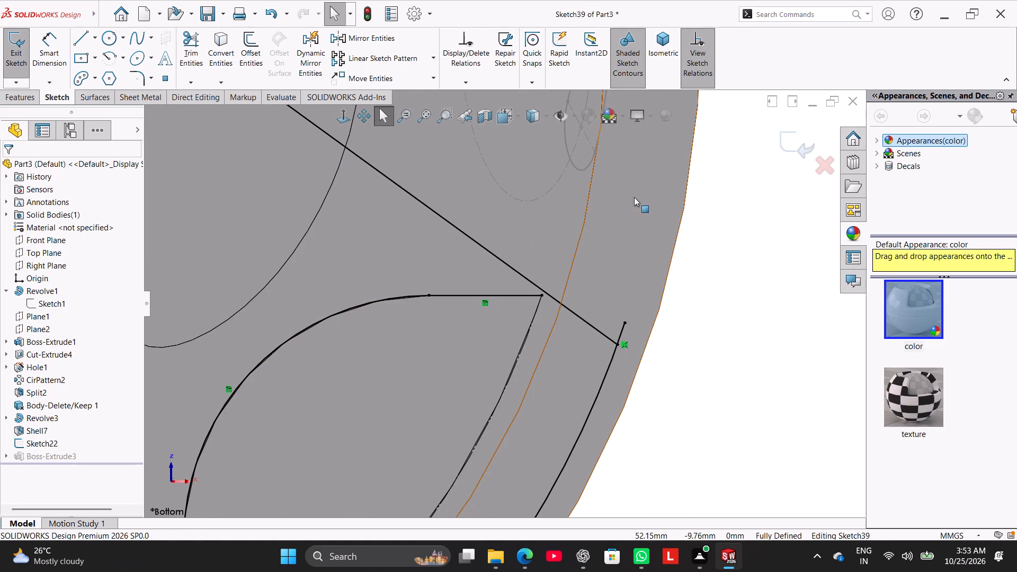
Extend the horizontal side edge of the positive X, negative Z pocket profile to the long diagonal line crossing the part.
scroll(670, 266, "up", 5)
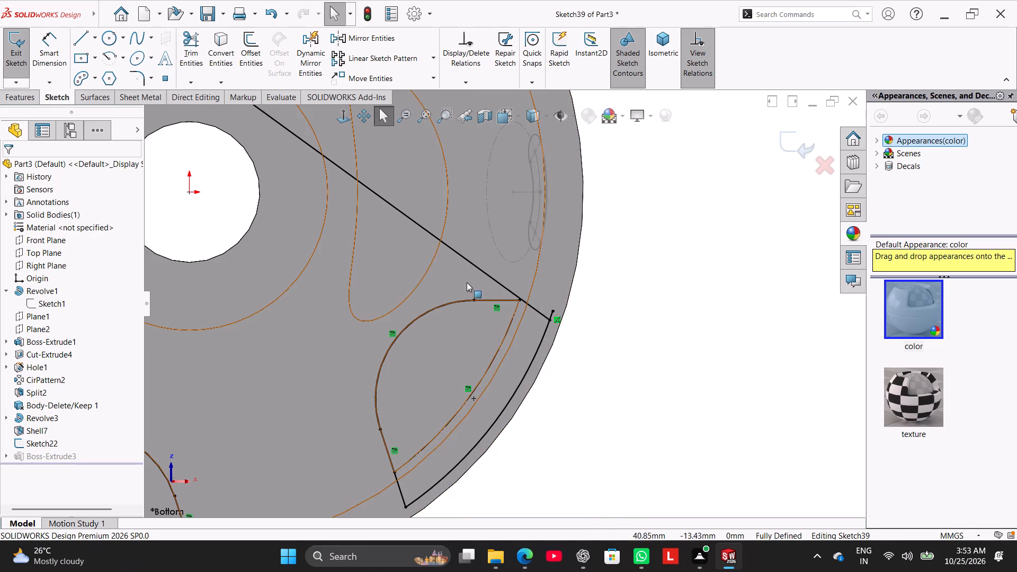
left_click(194, 82)
left_click(209, 103)
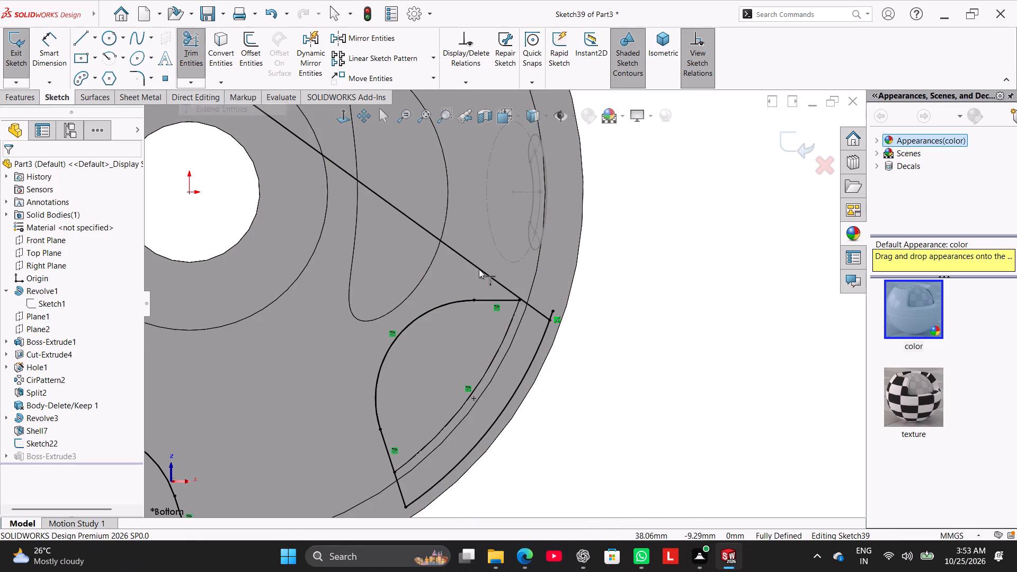
scroll(526, 296, "down", 4)
left_click(478, 291)
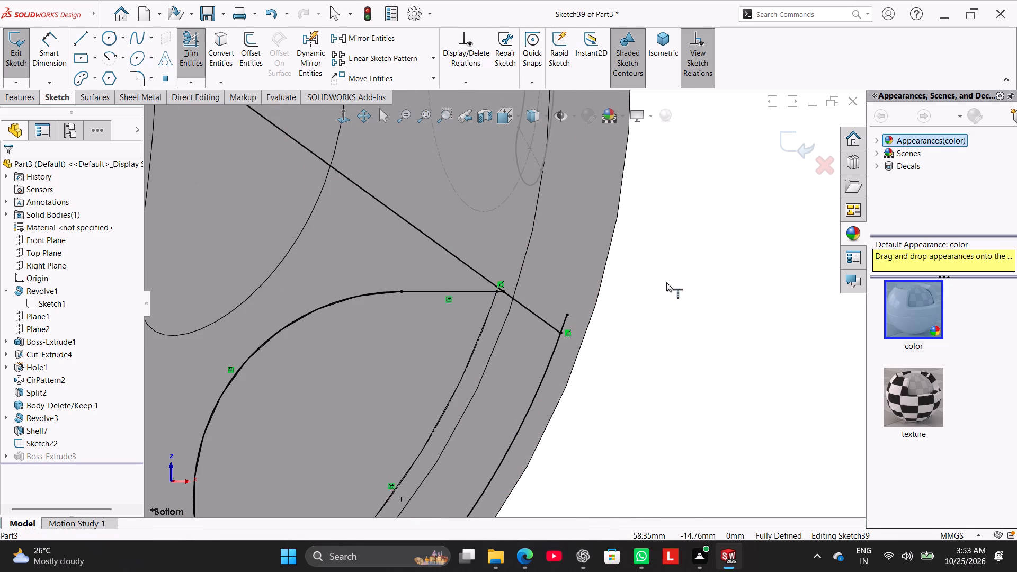
right_click(666, 282)
left_click(683, 316)
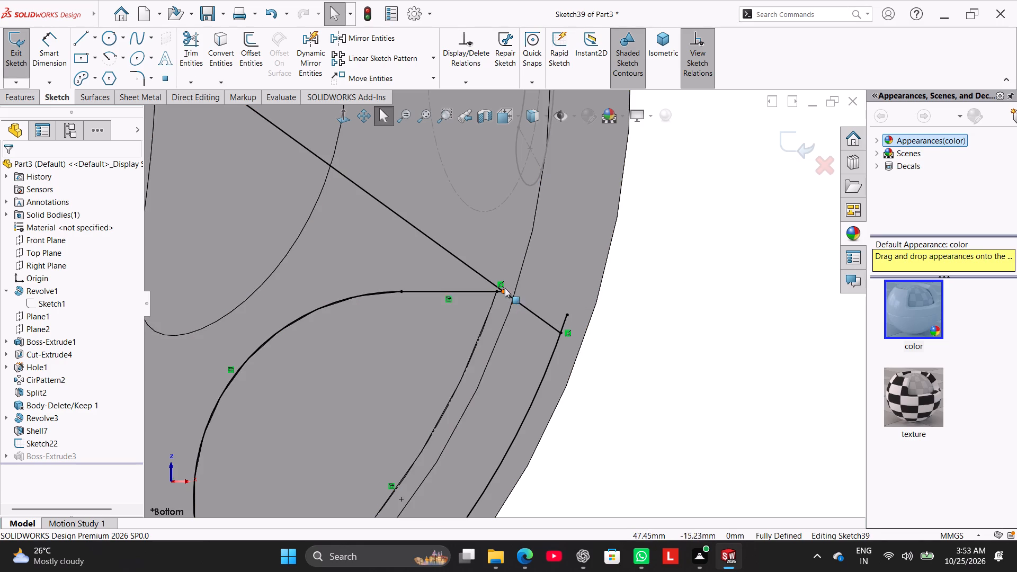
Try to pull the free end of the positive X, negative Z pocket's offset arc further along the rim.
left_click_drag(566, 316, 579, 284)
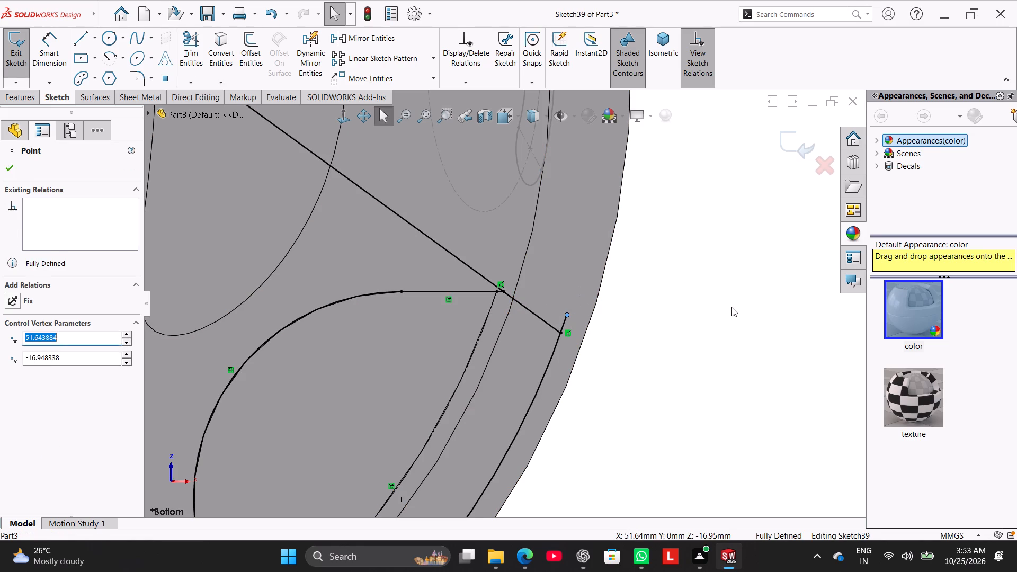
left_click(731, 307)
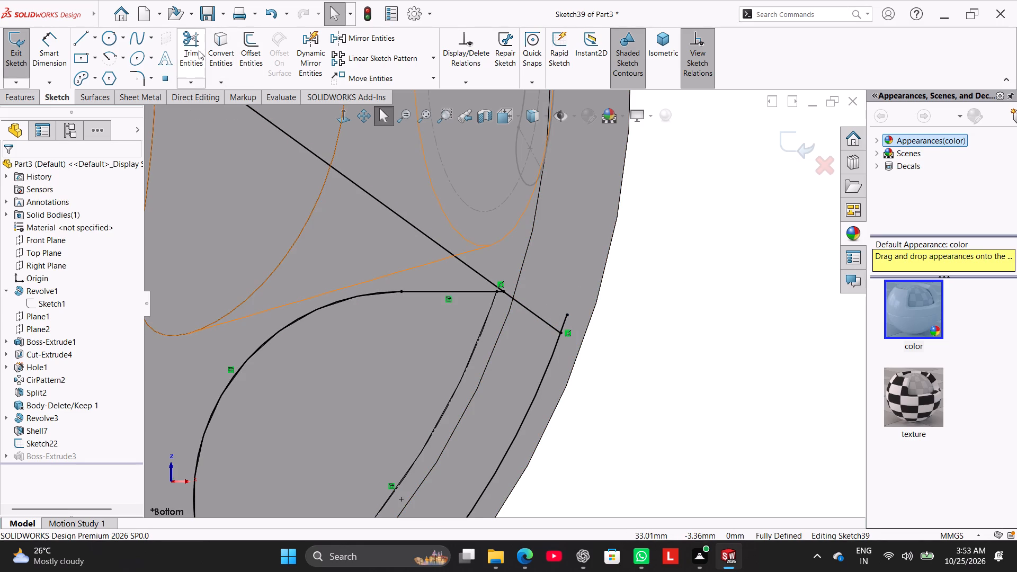
Trim away the long diagonal line on both sides of the positive X, negative Z pocket's horizontal edge.
left_click(199, 50)
left_click(65, 388)
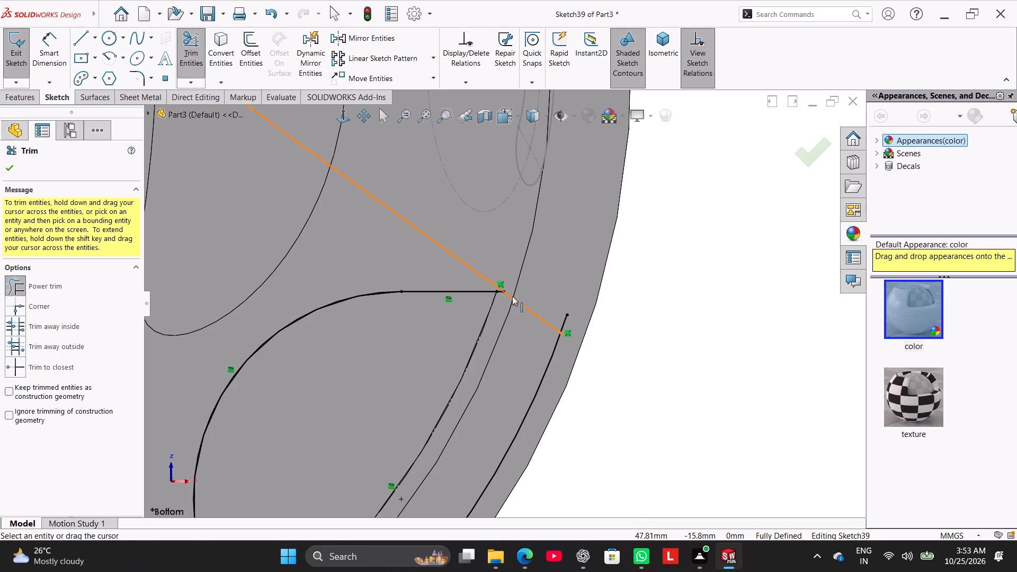
left_click_drag(540, 281, 510, 326)
scroll(494, 290, "down", 4)
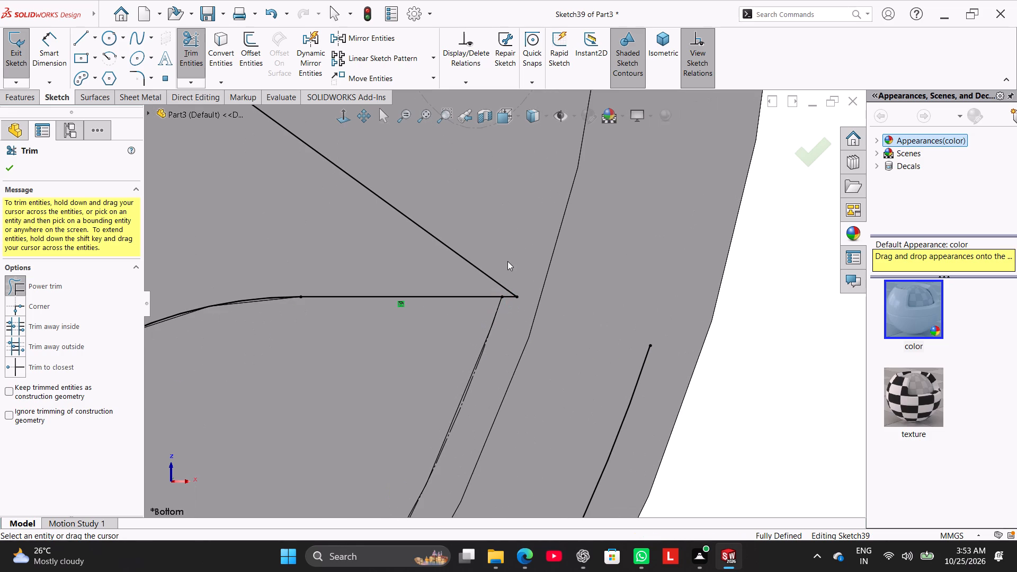
left_click_drag(507, 261, 461, 278)
Stretch the outer end of the positive X, negative Z pocket's horizontal edge outward beyond the offset arc.
scroll(469, 282, "up", 11)
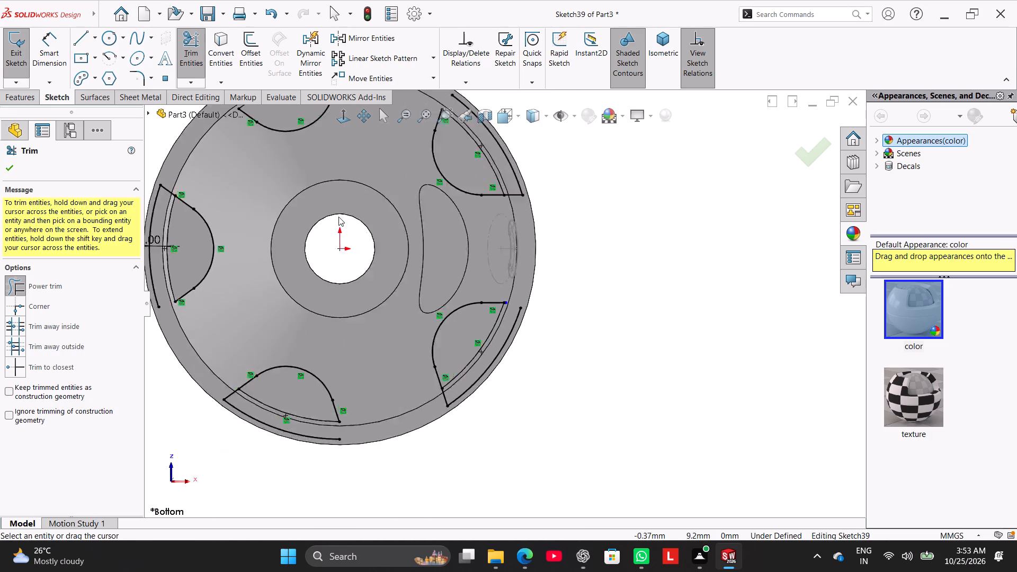
scroll(338, 217, "up", 5)
scroll(421, 226, "down", 4)
scroll(570, 312, "down", 2)
scroll(692, 366, "up", 2)
scroll(640, 363, "down", 3)
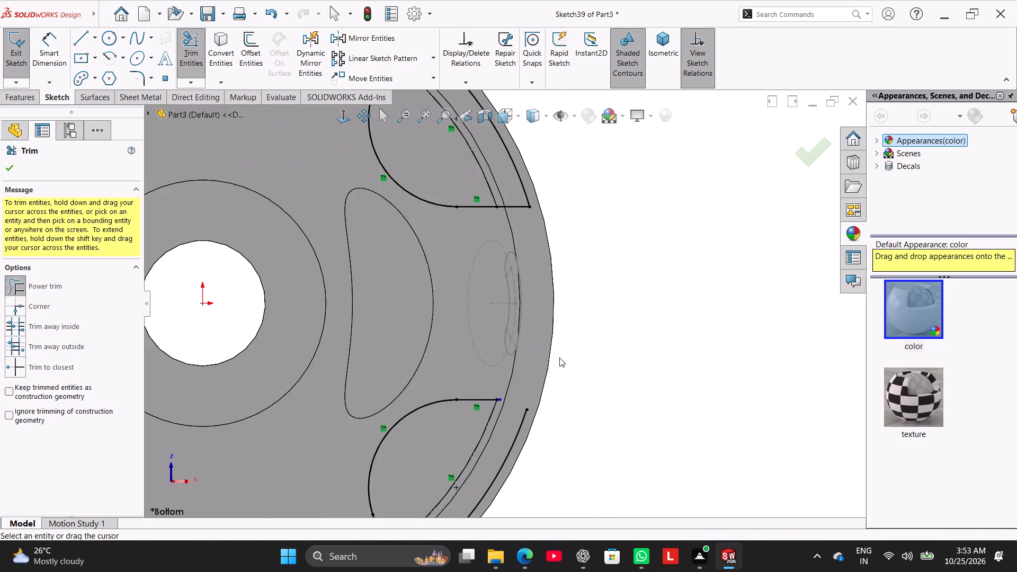
scroll(556, 357, "down", 2)
scroll(509, 392, "down", 5)
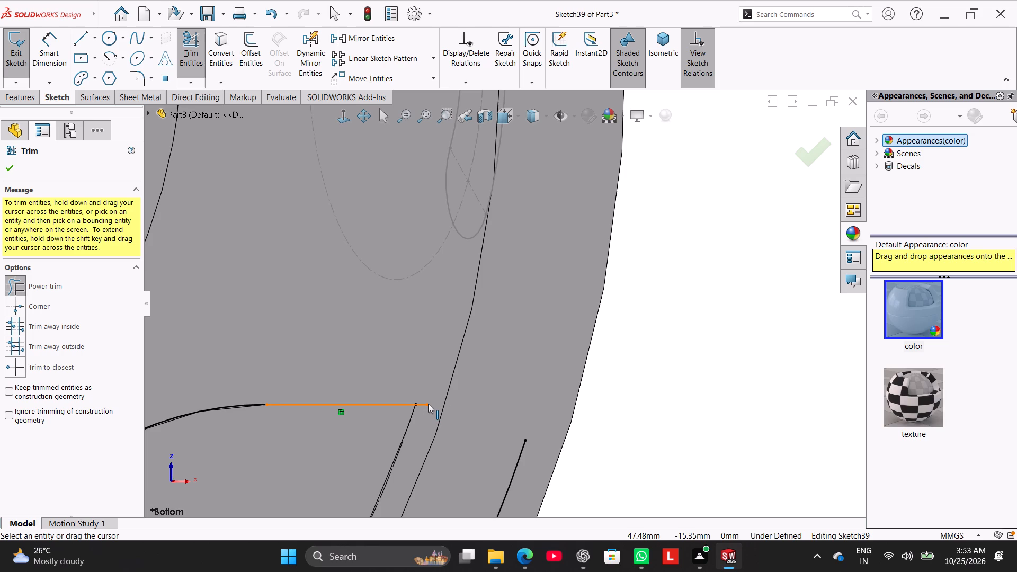
left_click(6, 167)
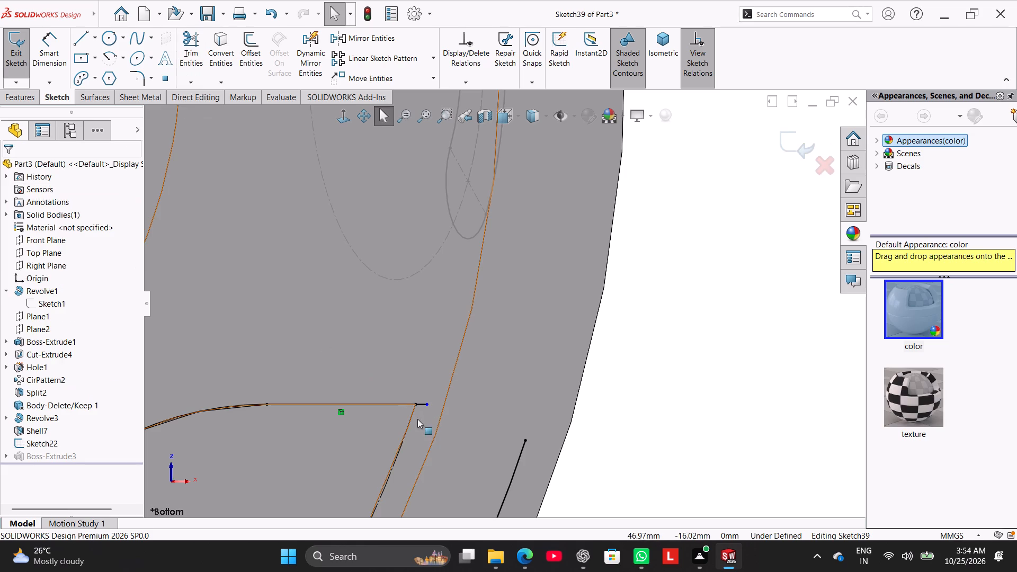
left_click_drag(425, 403, 549, 415)
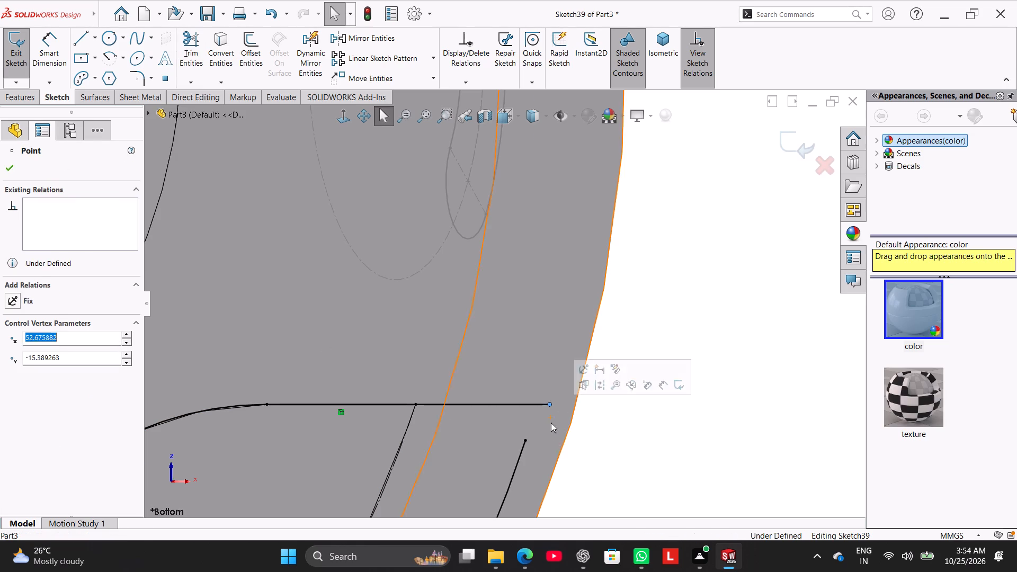
left_click(692, 439)
Extend the positive X, negative Z pocket's offset arc to meet its horizontal side edge.
left_click(196, 82)
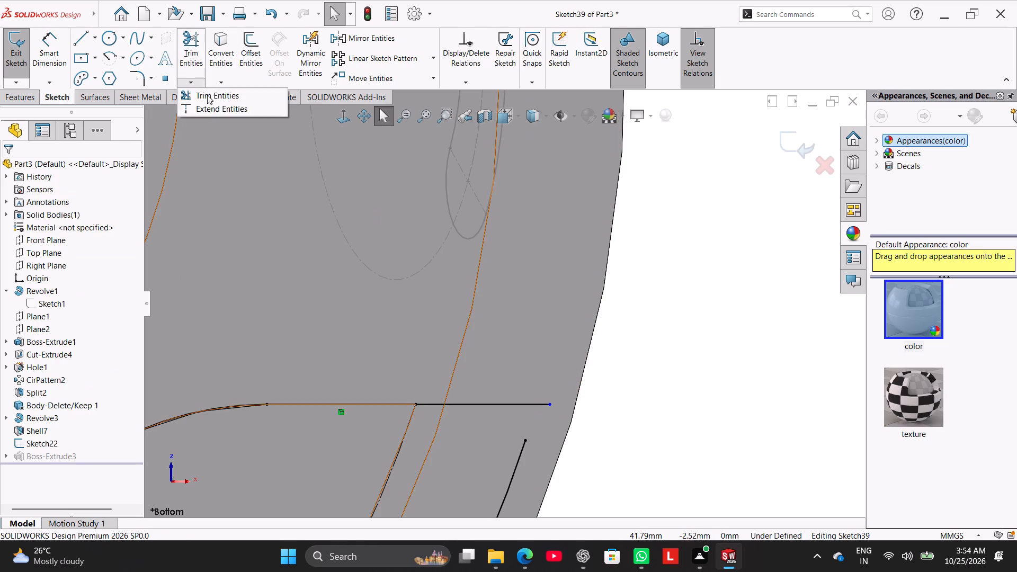
left_click(216, 111)
left_click(516, 464)
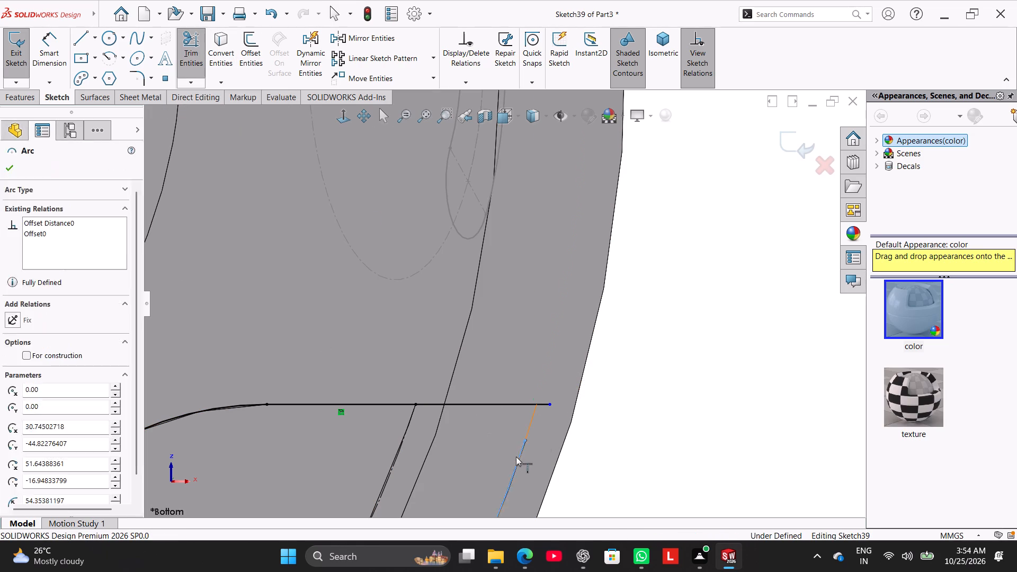
right_click(692, 342)
left_click(721, 373)
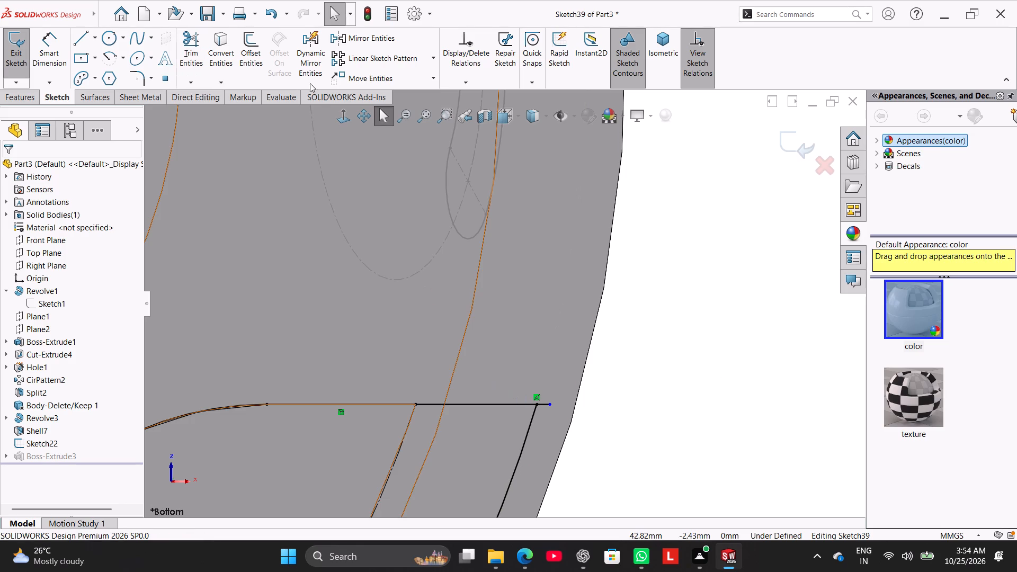
Trim the horizontal edge's overhang beyond the offset arc on the positive X, negative Z pocket profile.
left_click_drag(194, 52, 206, 65)
left_click_drag(535, 378, 539, 412)
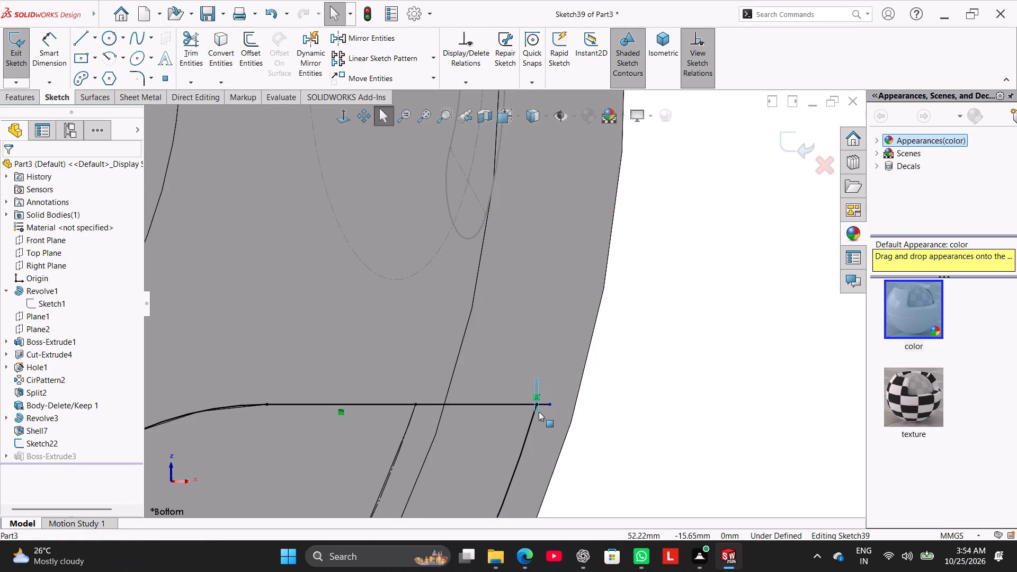
left_click_drag(539, 412, 545, 357)
right_click(700, 331)
left_click_drag(670, 343, 661, 339)
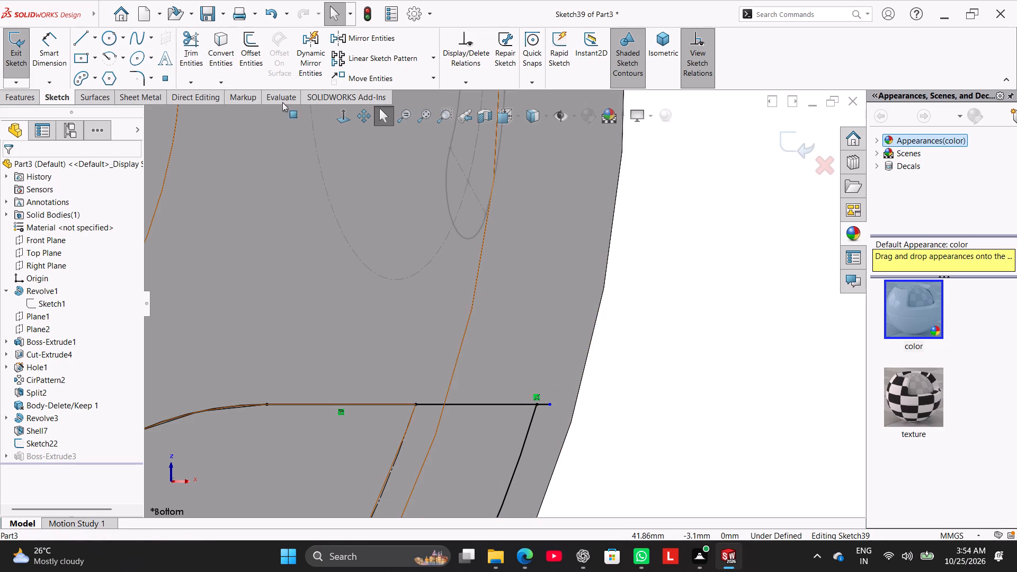
left_click_drag(190, 47, 196, 51)
left_click_drag(531, 366, 536, 370)
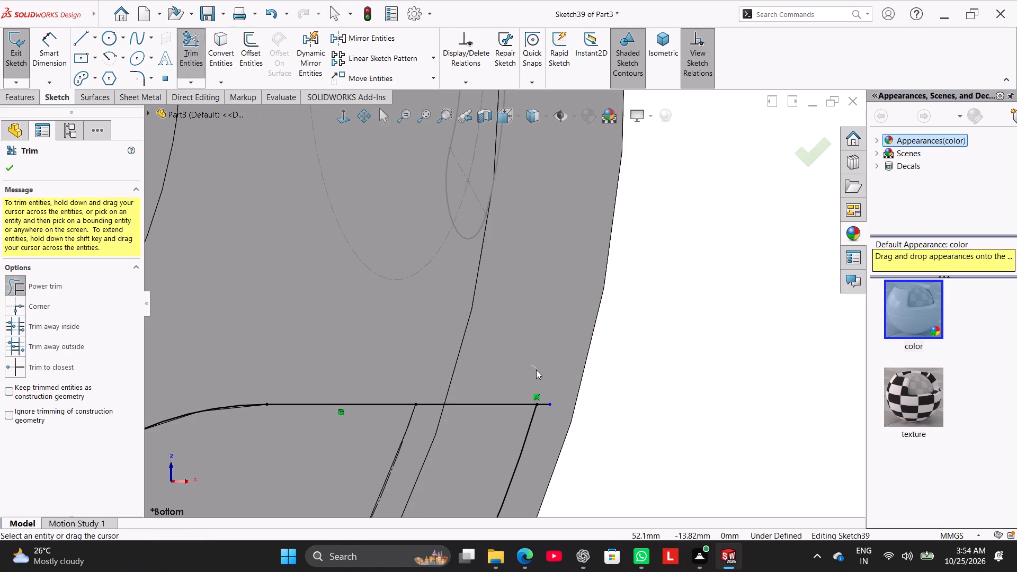
left_click_drag(536, 370, 542, 414)
scroll(641, 346, "up", 6)
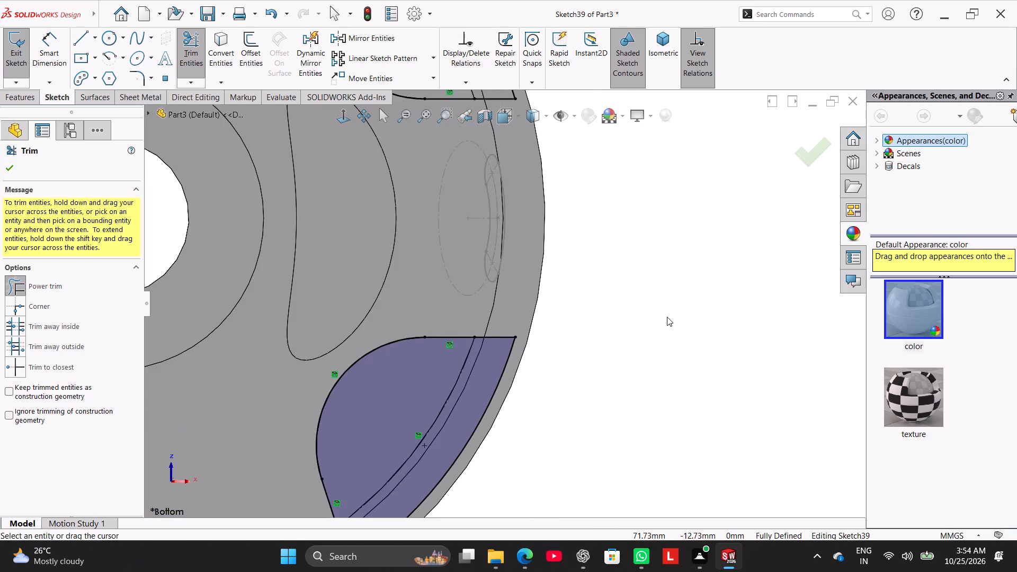
scroll(667, 317, "up", 8)
right_click(622, 251)
left_click(644, 283)
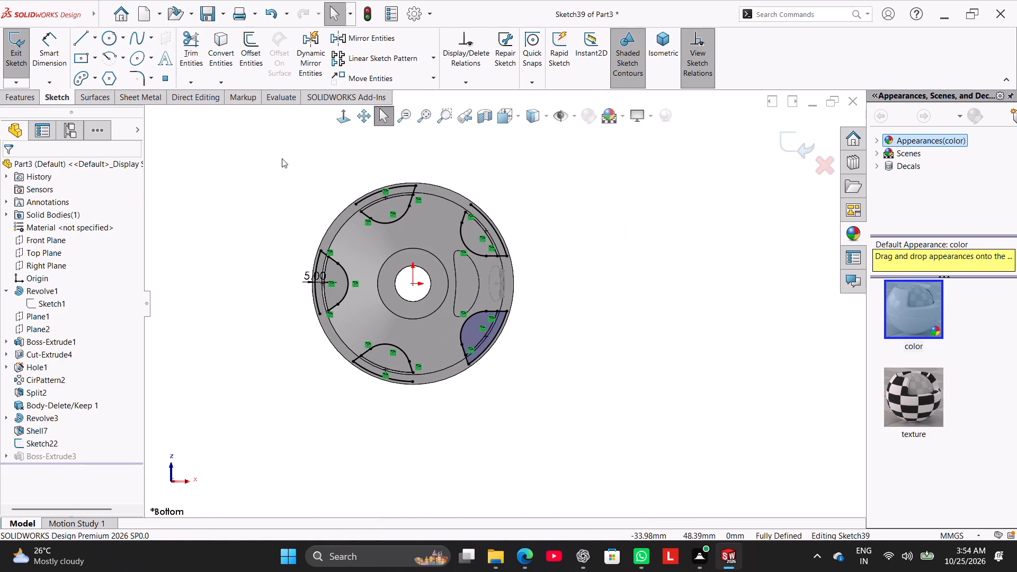
Extend the negative X pocket's negative Z side edge across the part to the positive X, positive Z pocket's offset arc.
left_click(186, 81)
left_click(197, 106)
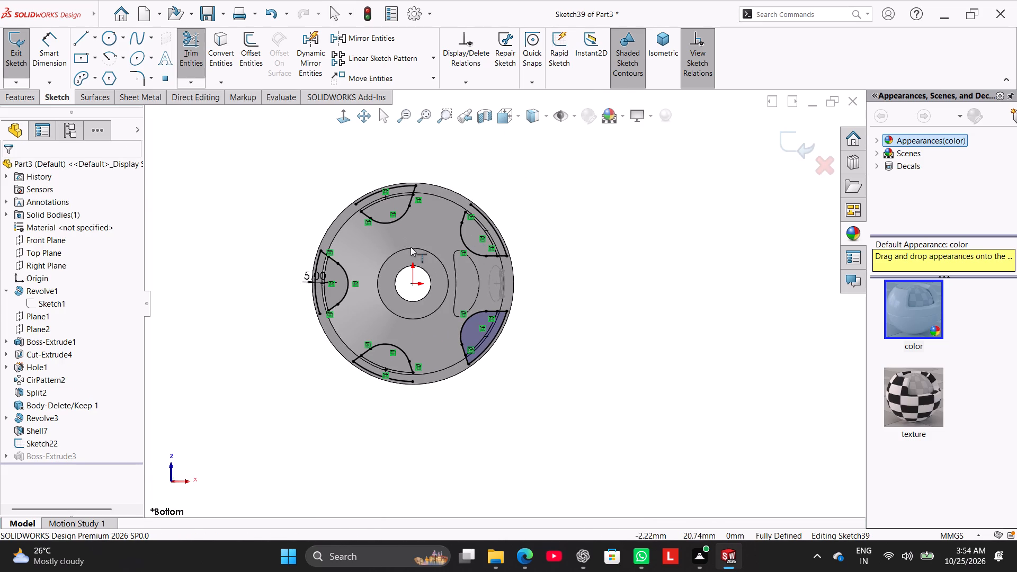
scroll(415, 249, "down", 3)
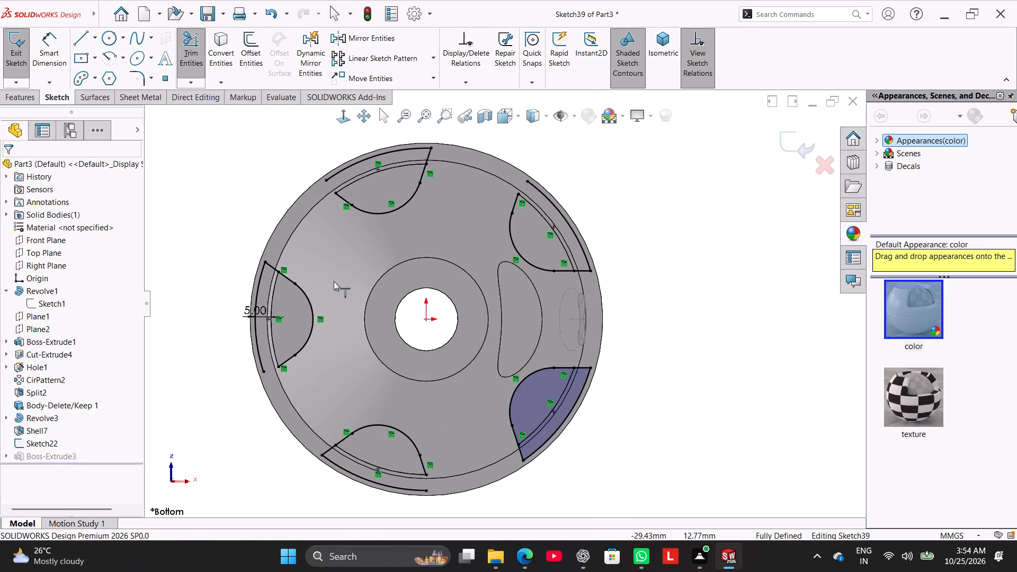
left_click(286, 359)
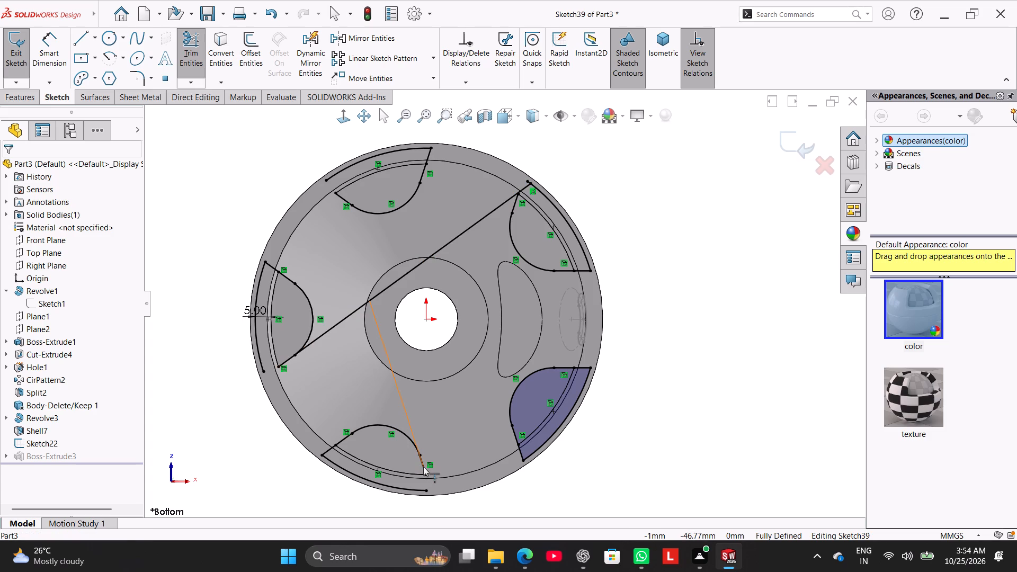
right_click(669, 200)
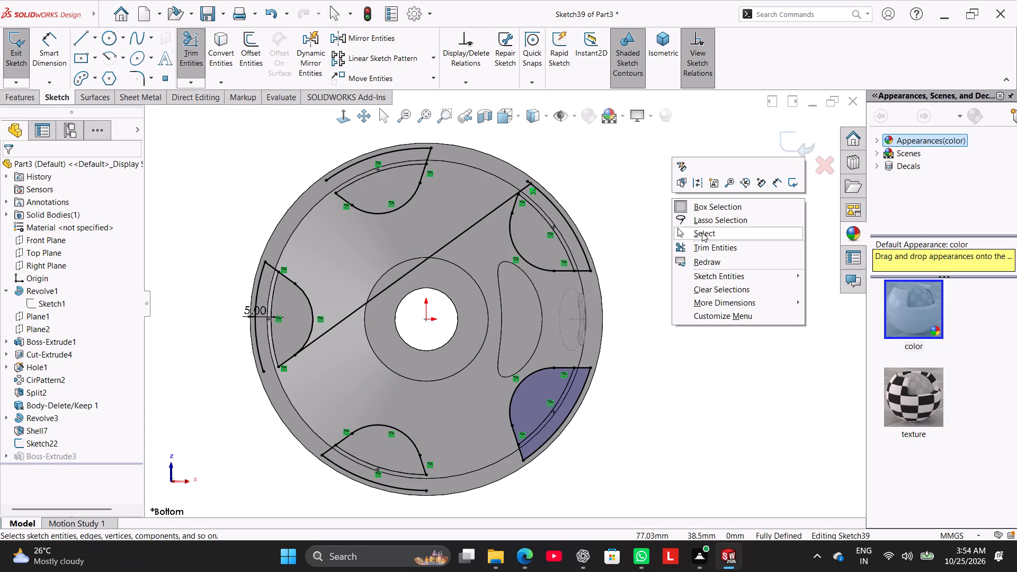
left_click(702, 233)
Extend the slanted side edge of the positive X, positive Z pocket profile to the long diagonal line.
scroll(511, 177, "down", 5)
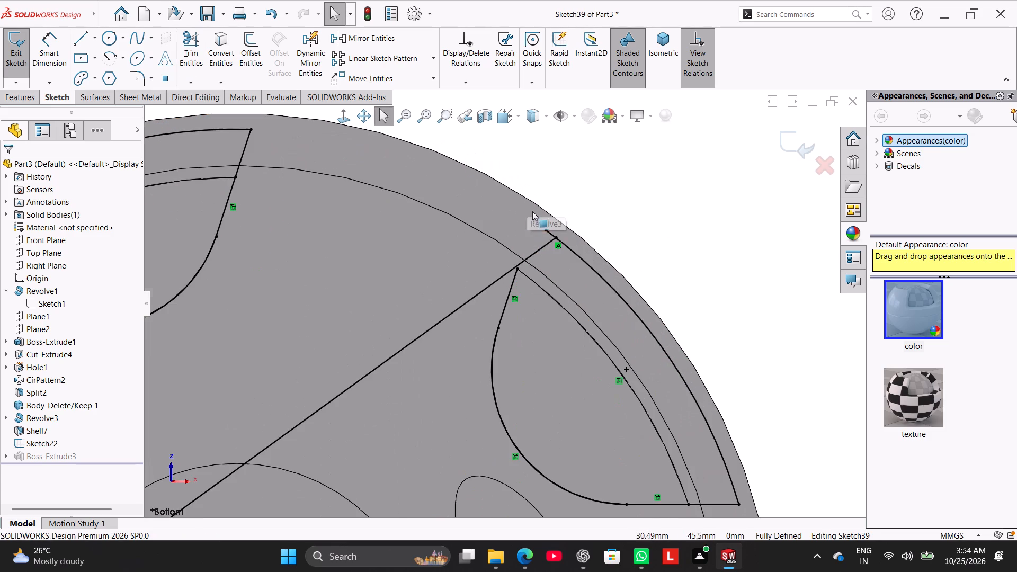
scroll(532, 211, "down", 1)
scroll(549, 247, "up", 2)
scroll(551, 251, "down", 3)
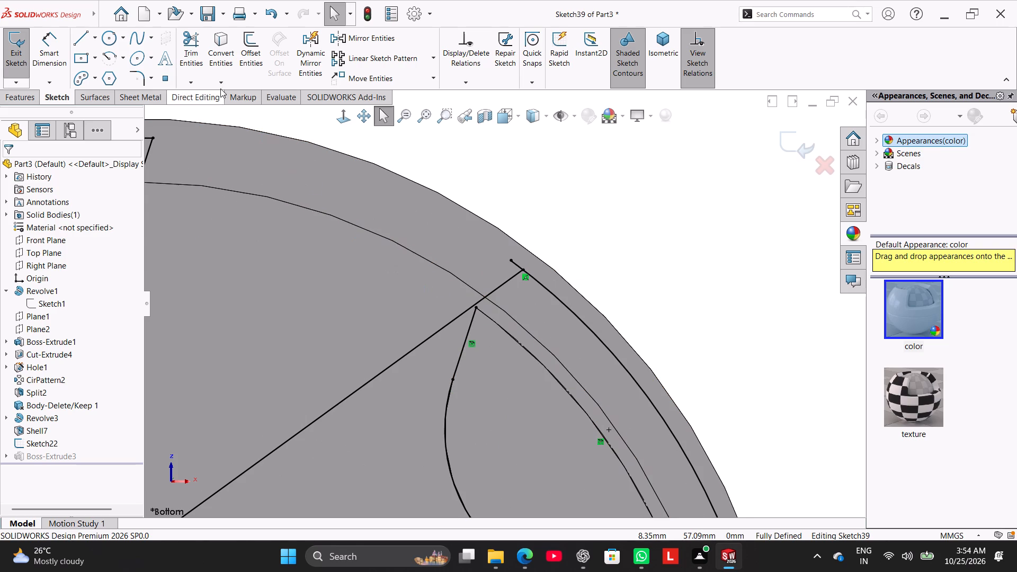
left_click(196, 80)
left_click(210, 108)
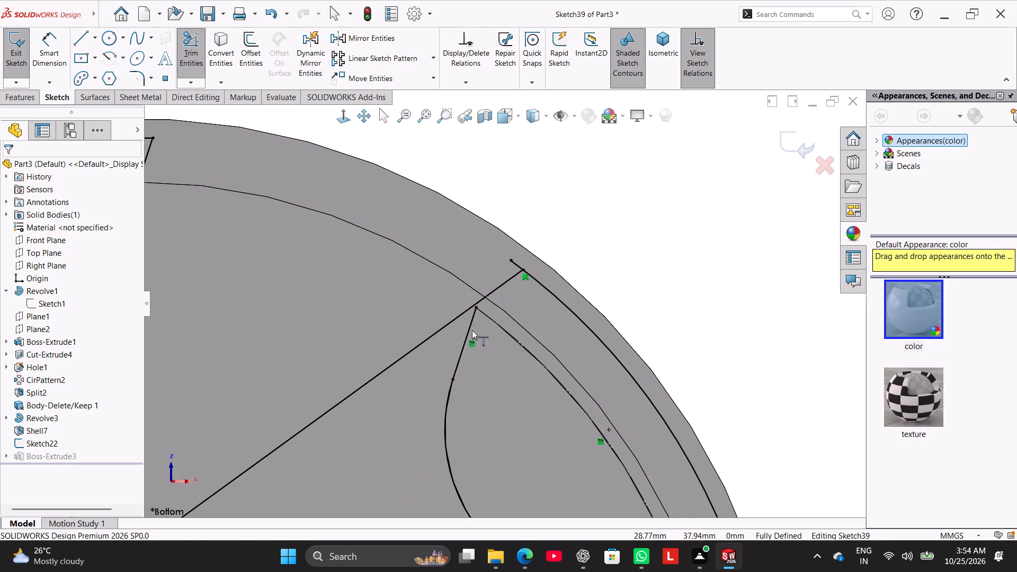
left_click(471, 328)
right_click(599, 174)
left_click_drag(635, 208, 626, 204)
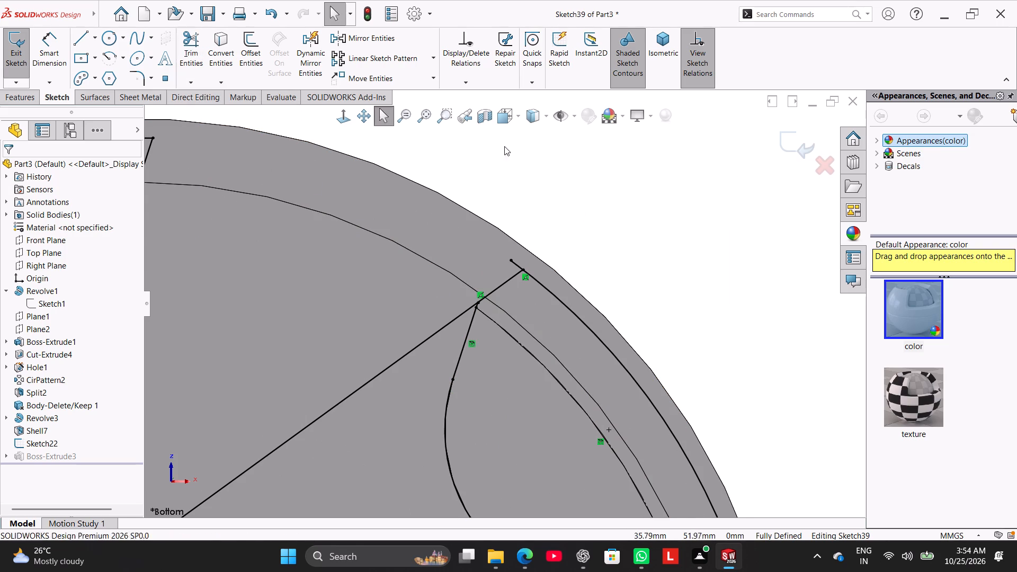
Trim away the long diagonal line between the negative X pocket and the positive X, positive Z pocket's offset arc.
left_click_drag(190, 47, 200, 56)
left_click_drag(362, 280, 379, 384)
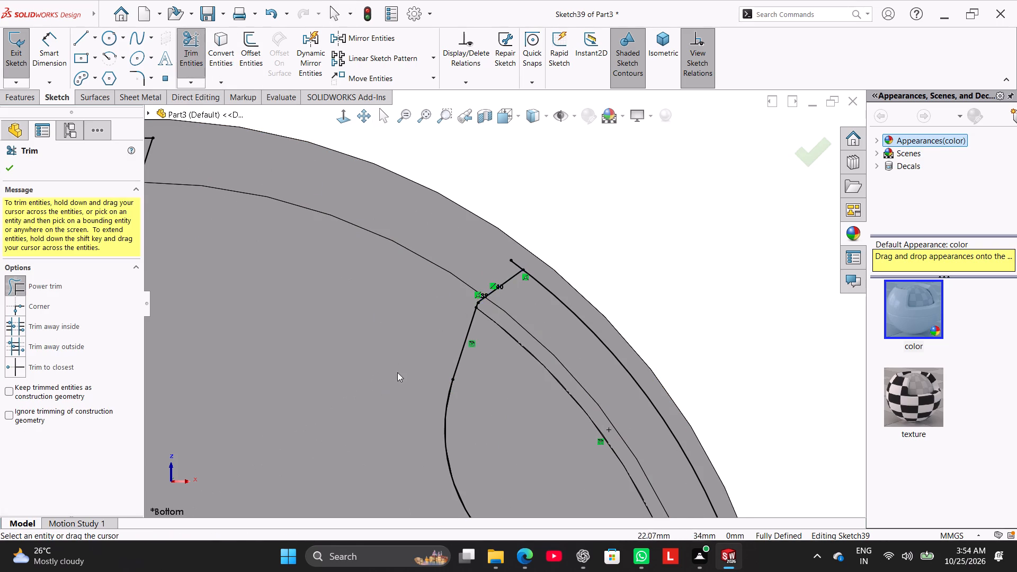
left_click_drag(486, 256, 527, 306)
scroll(510, 264, "down", 3)
right_click(568, 183)
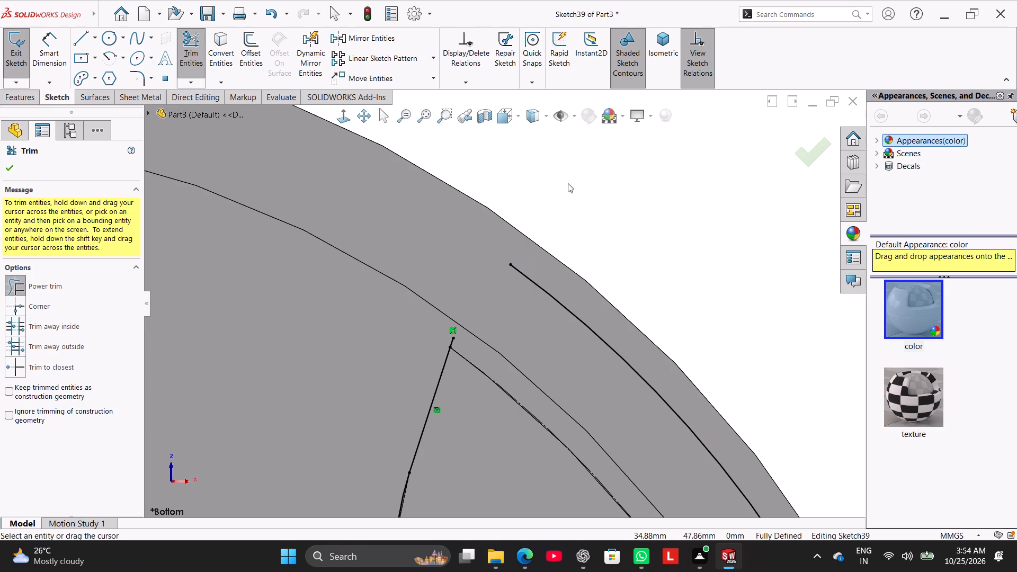
left_click(610, 219)
Remove the leftover coincident relation on the positive X, positive Z pocket's slanted edge and stretch its end to the housing's outer edge.
right_click(452, 332)
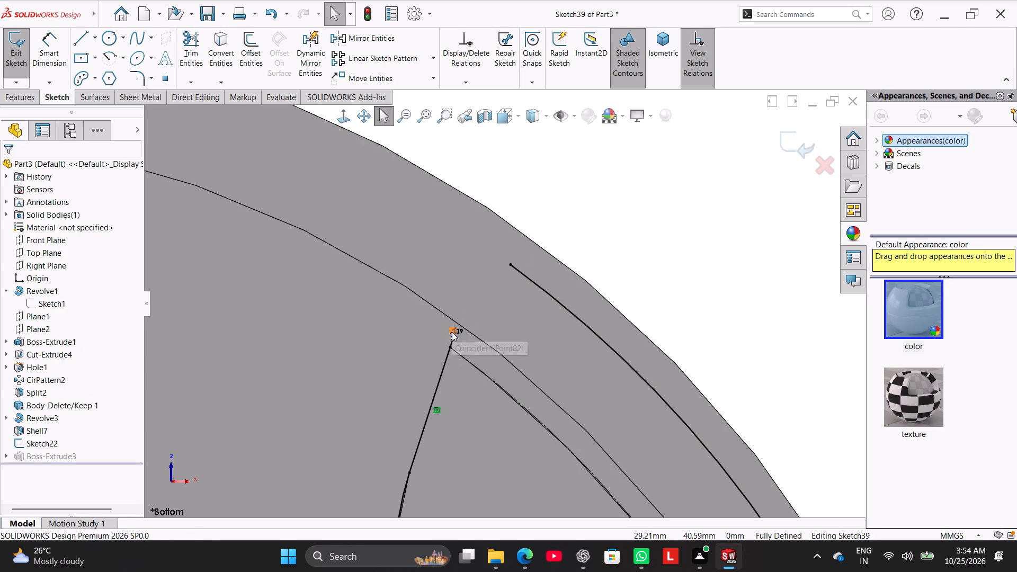
left_click(478, 458)
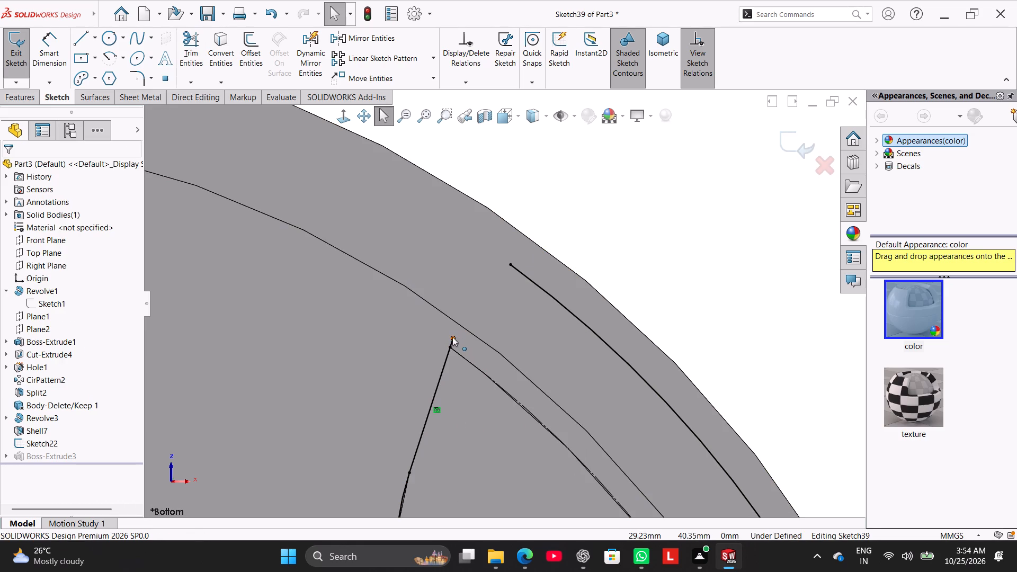
left_click_drag(452, 337, 503, 216)
Extend the positive X, positive Z pocket's offset arc to meet its slanted side edge.
left_click(194, 83)
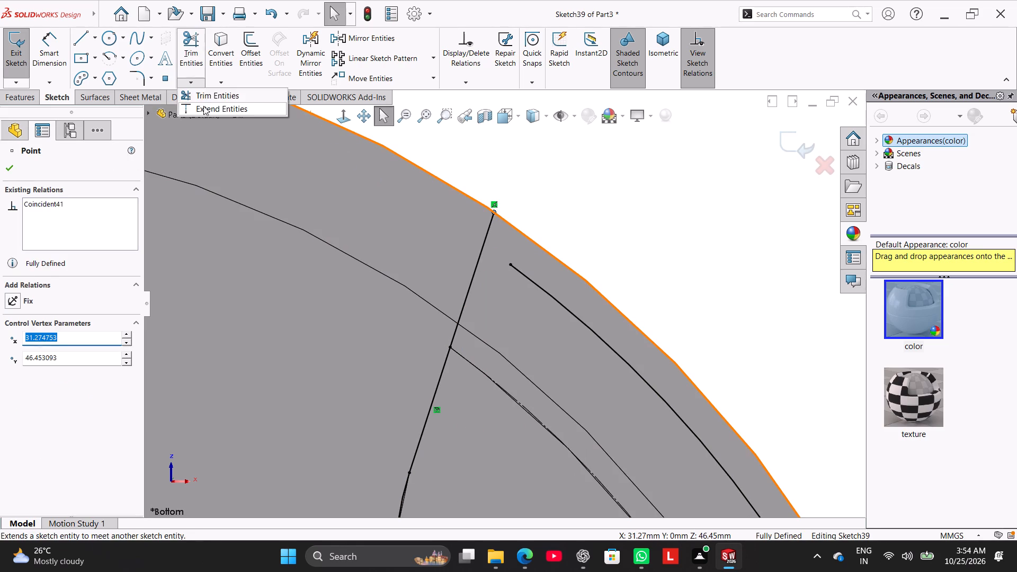
left_click(208, 112)
left_click(520, 273)
right_click(536, 178)
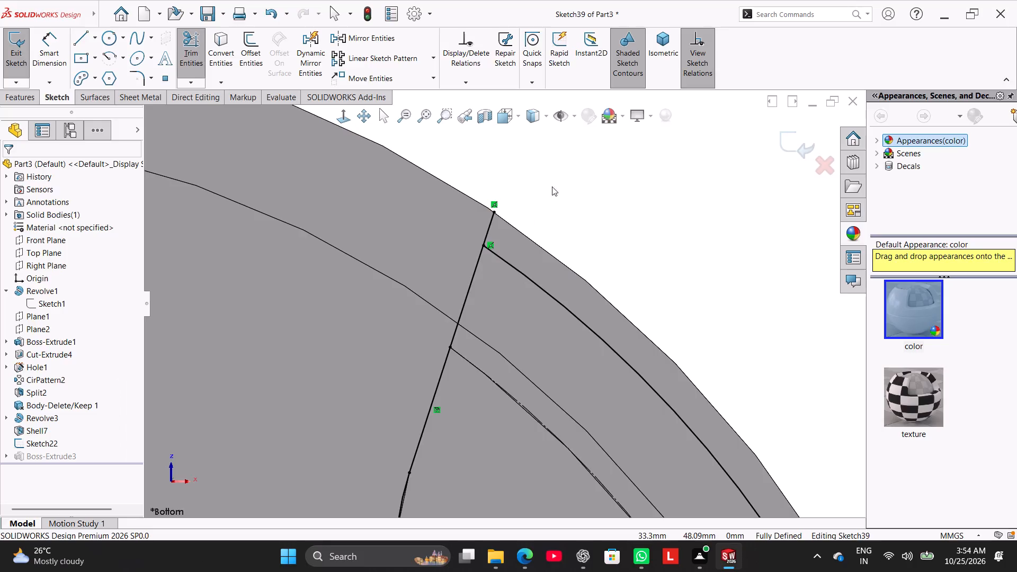
left_click(573, 213)
Trim the slanted edge's overhang beyond the offset arc on the positive X, positive Z pocket profile.
left_click(189, 58)
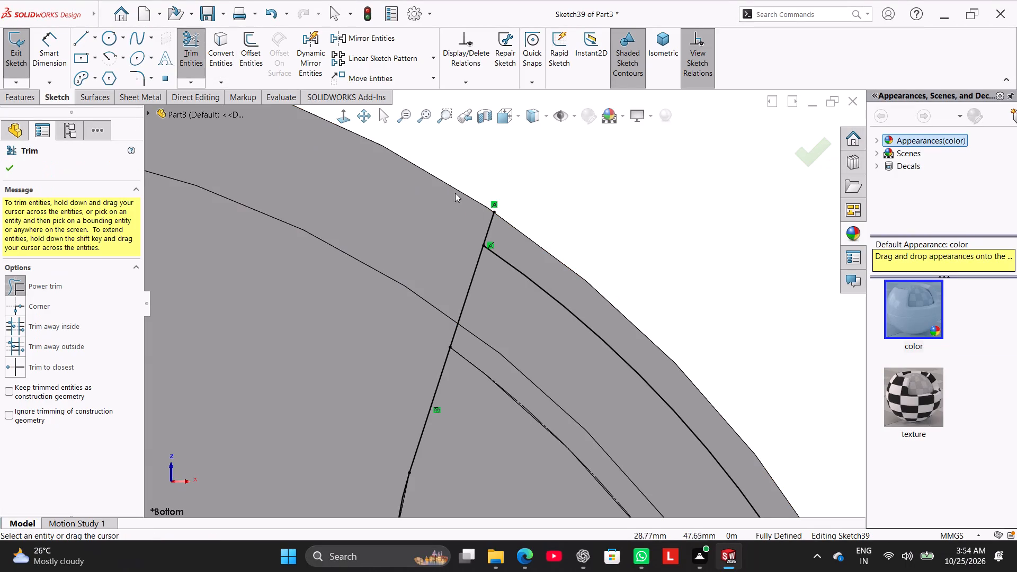
left_click_drag(516, 246, 438, 200)
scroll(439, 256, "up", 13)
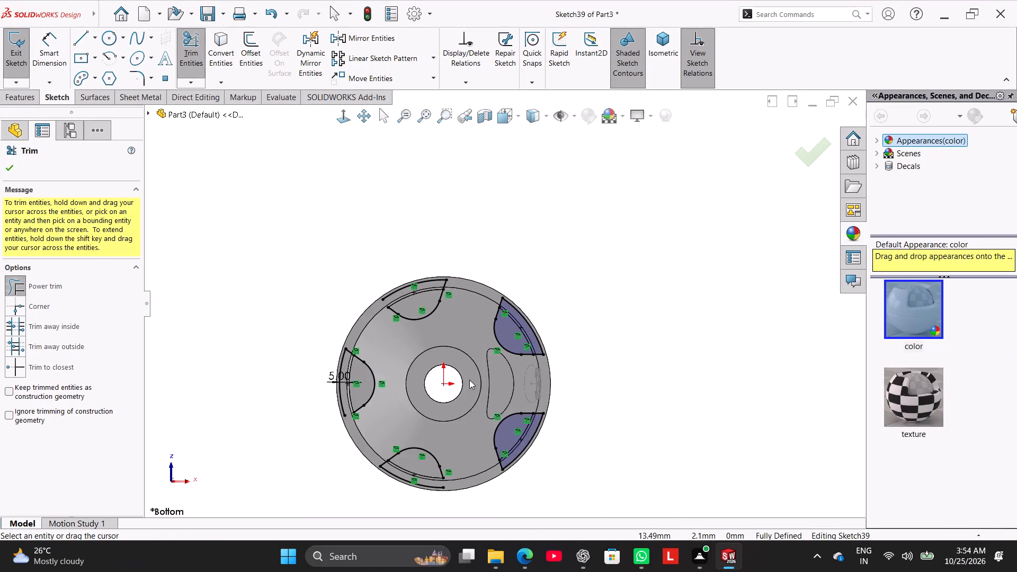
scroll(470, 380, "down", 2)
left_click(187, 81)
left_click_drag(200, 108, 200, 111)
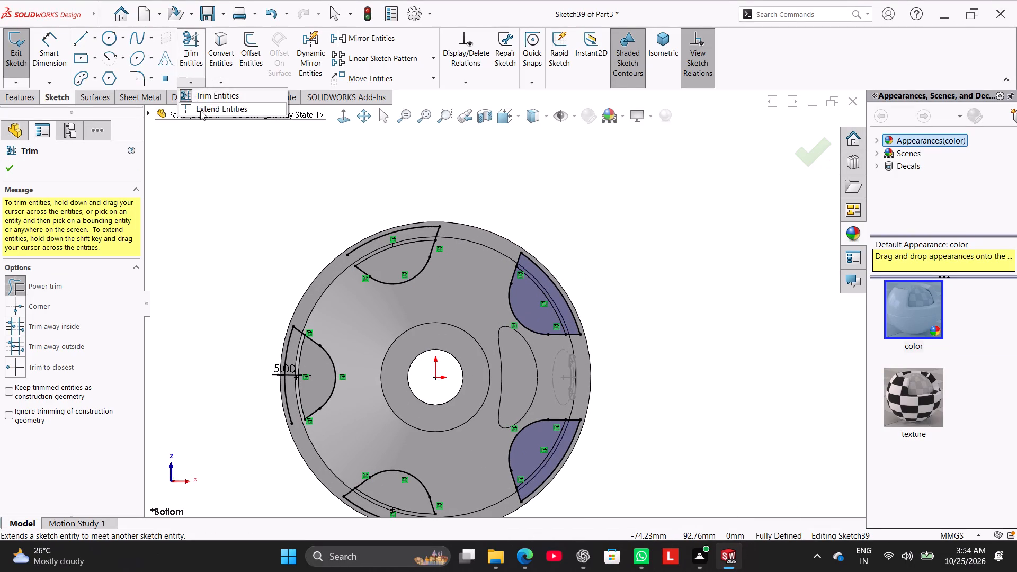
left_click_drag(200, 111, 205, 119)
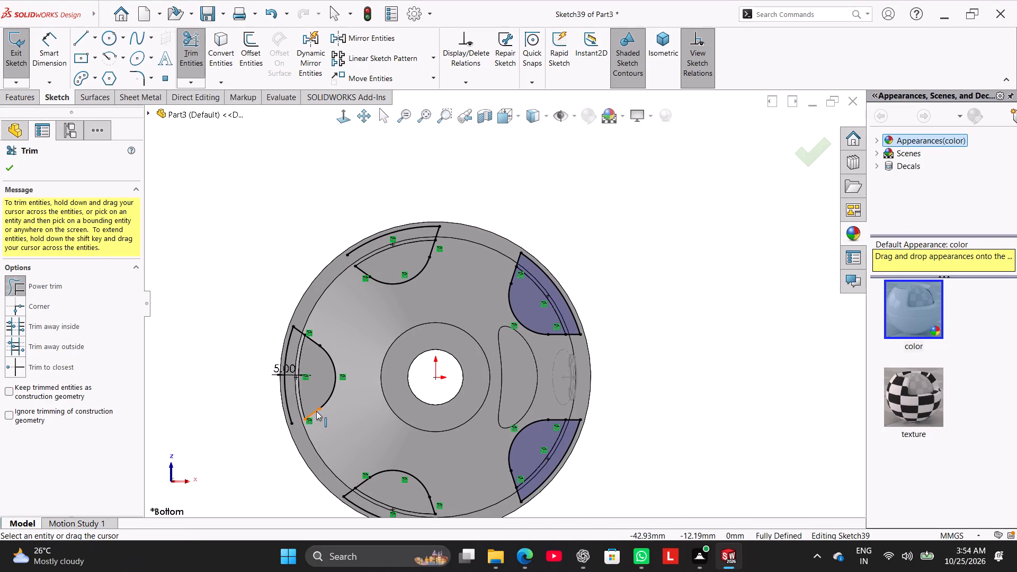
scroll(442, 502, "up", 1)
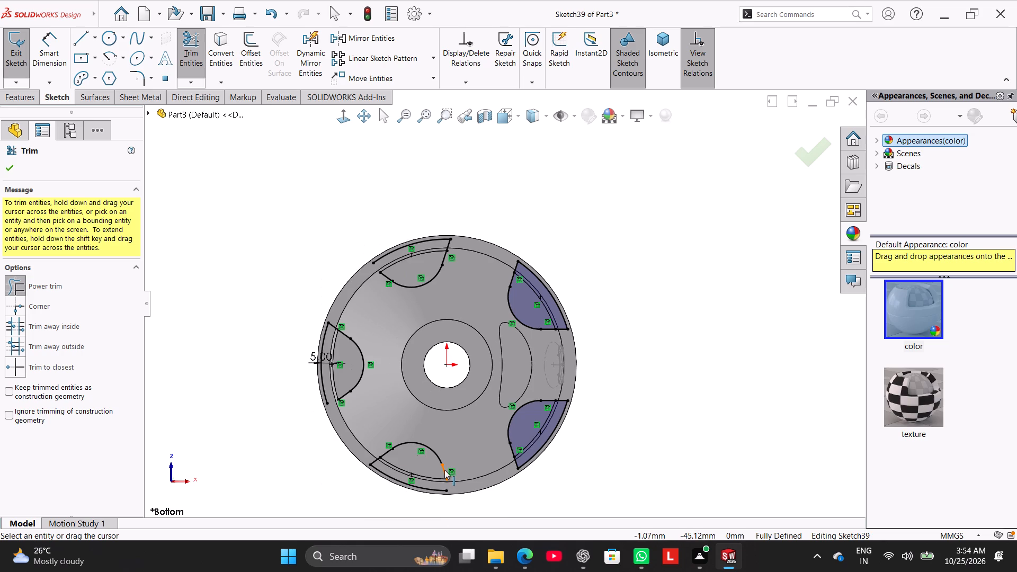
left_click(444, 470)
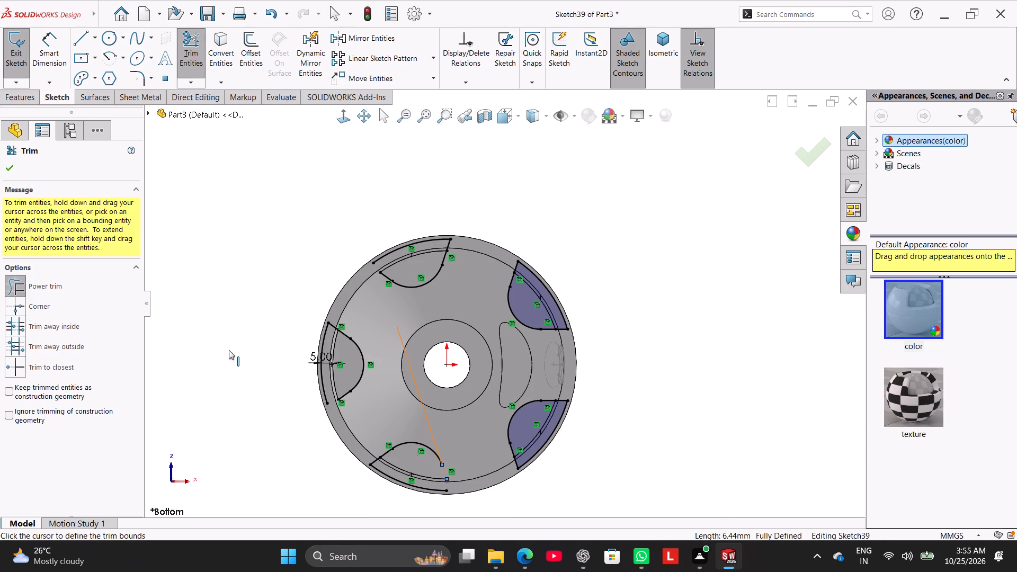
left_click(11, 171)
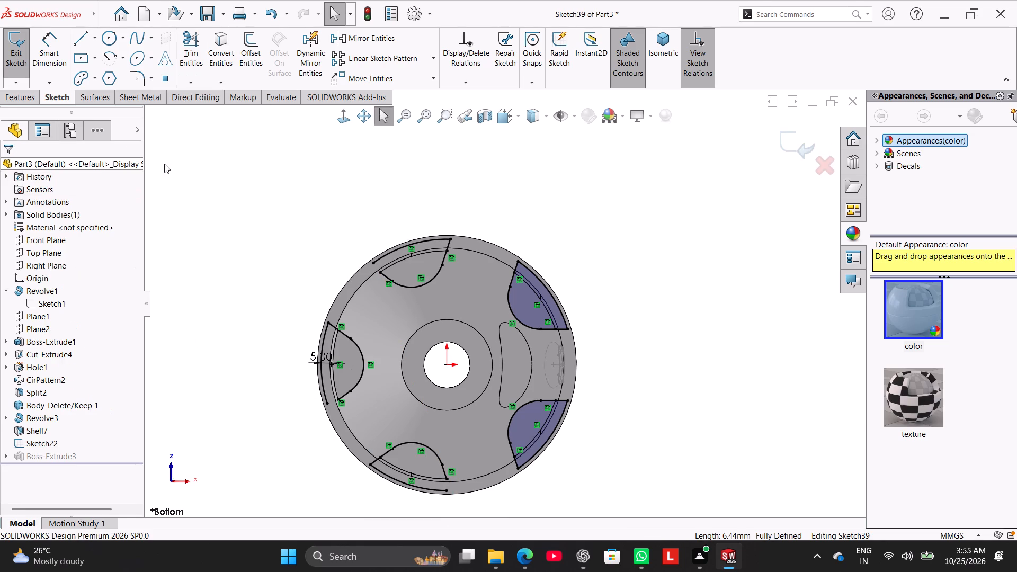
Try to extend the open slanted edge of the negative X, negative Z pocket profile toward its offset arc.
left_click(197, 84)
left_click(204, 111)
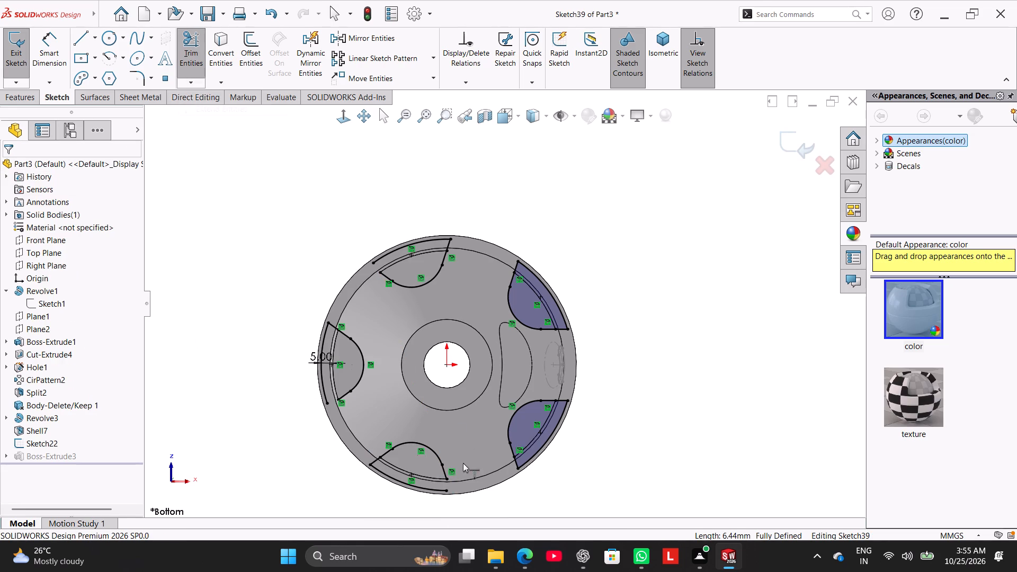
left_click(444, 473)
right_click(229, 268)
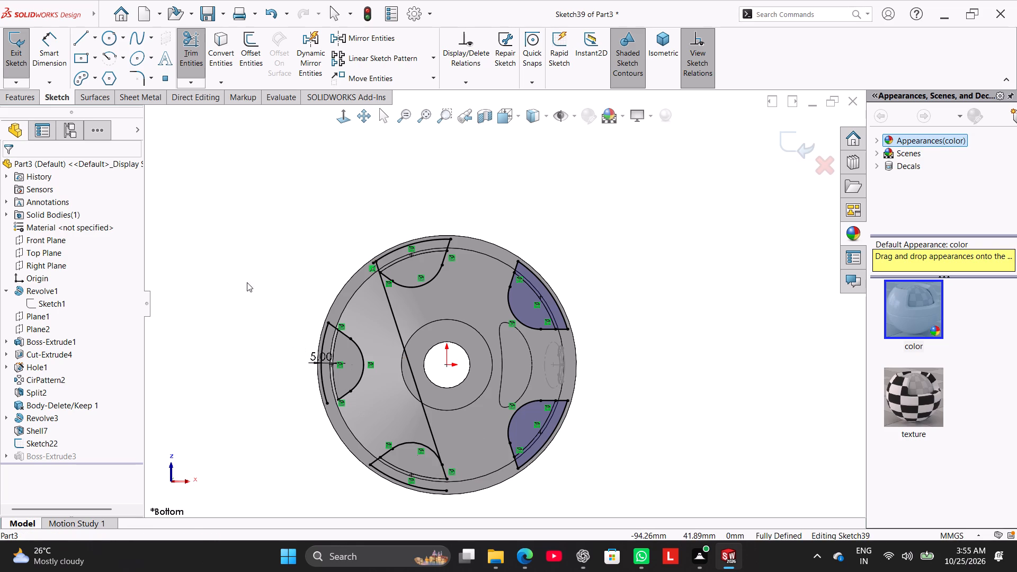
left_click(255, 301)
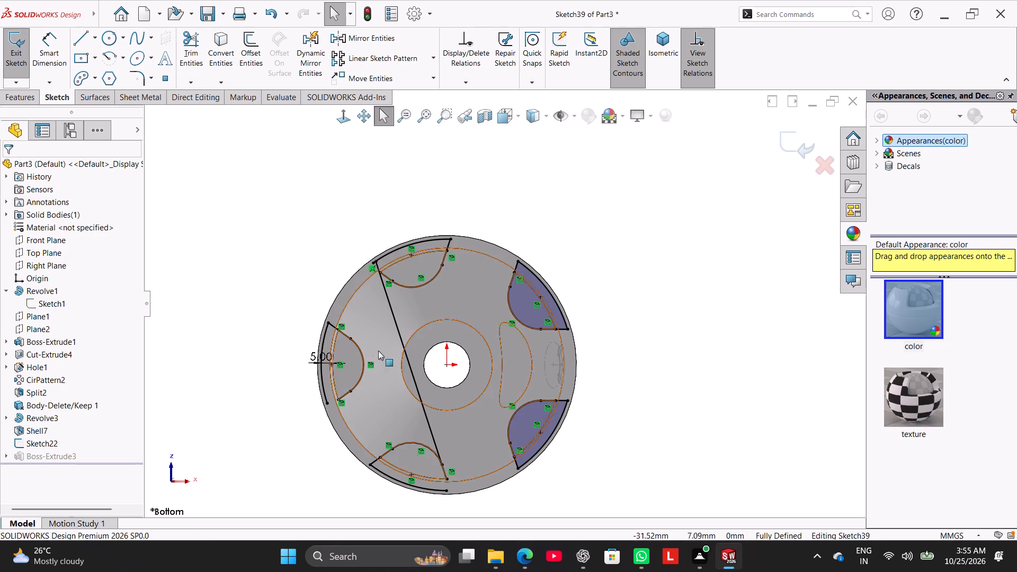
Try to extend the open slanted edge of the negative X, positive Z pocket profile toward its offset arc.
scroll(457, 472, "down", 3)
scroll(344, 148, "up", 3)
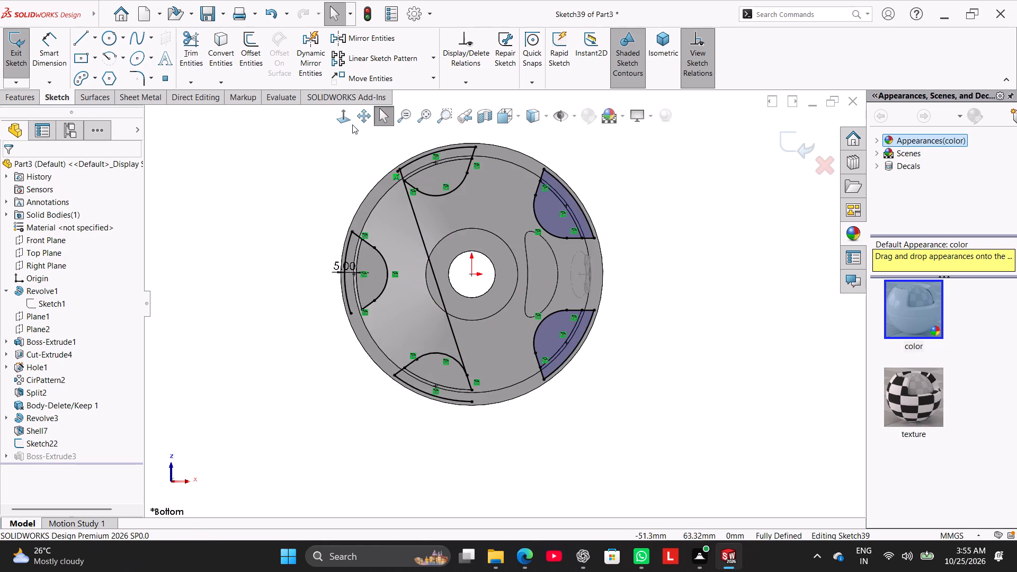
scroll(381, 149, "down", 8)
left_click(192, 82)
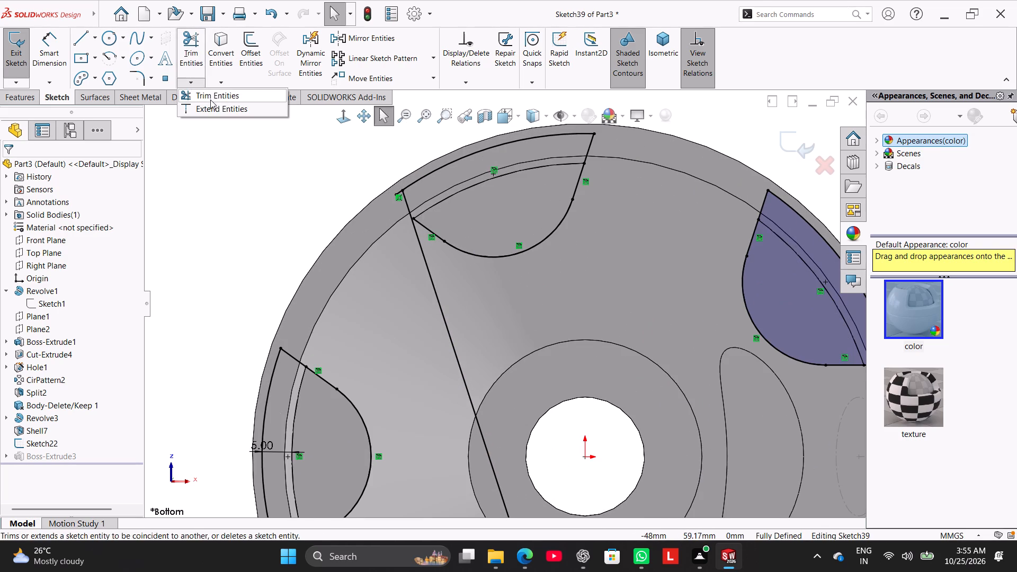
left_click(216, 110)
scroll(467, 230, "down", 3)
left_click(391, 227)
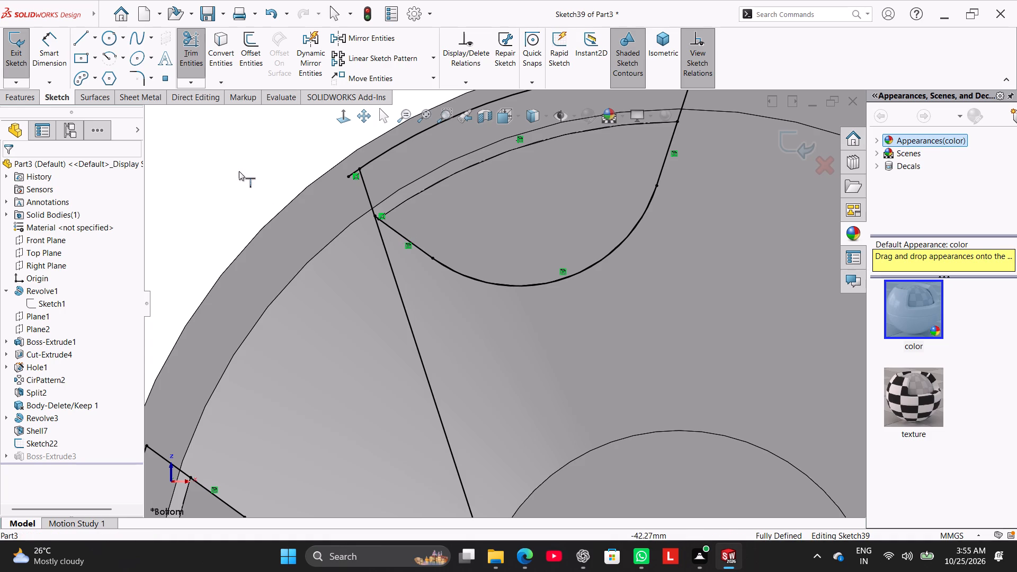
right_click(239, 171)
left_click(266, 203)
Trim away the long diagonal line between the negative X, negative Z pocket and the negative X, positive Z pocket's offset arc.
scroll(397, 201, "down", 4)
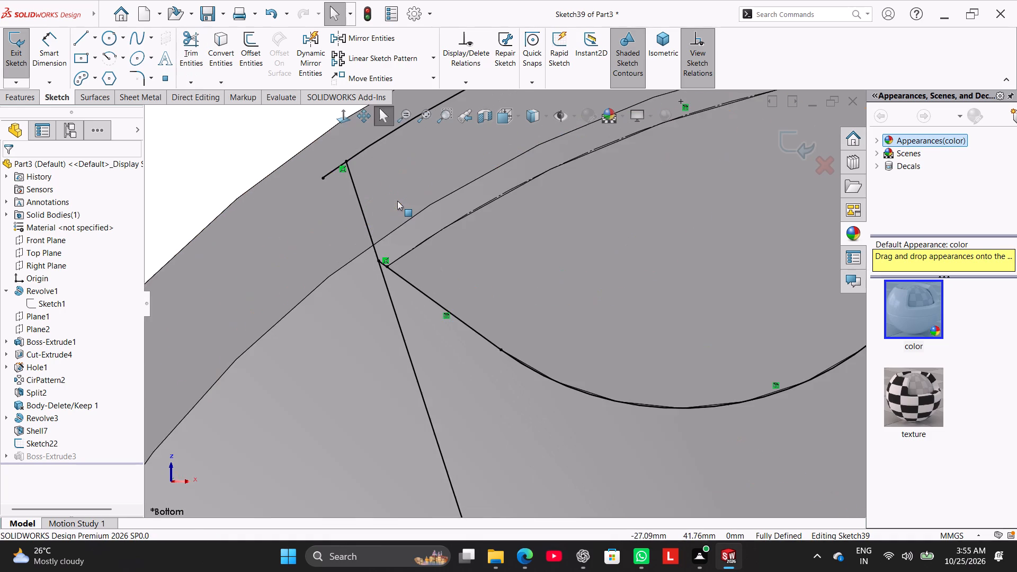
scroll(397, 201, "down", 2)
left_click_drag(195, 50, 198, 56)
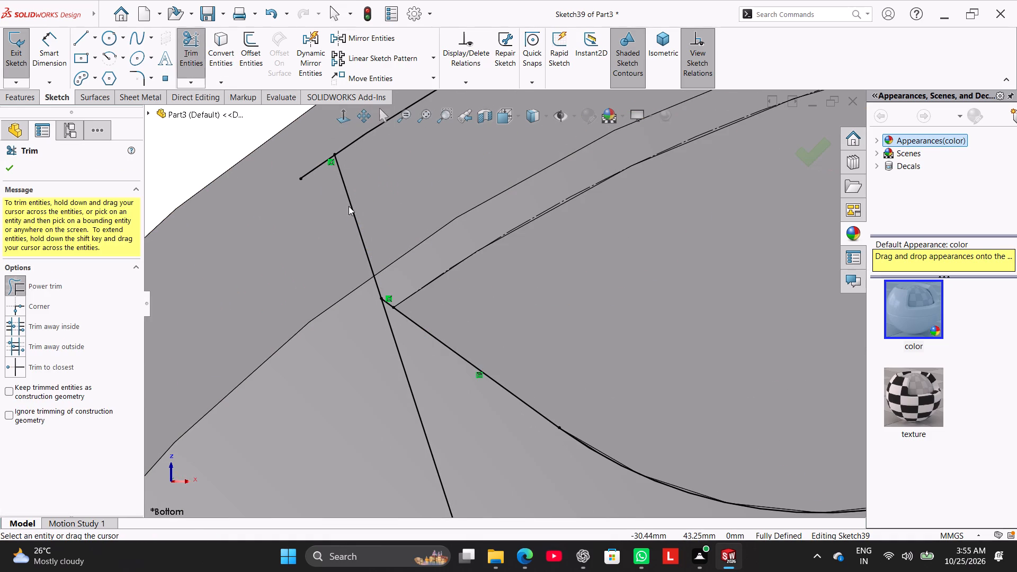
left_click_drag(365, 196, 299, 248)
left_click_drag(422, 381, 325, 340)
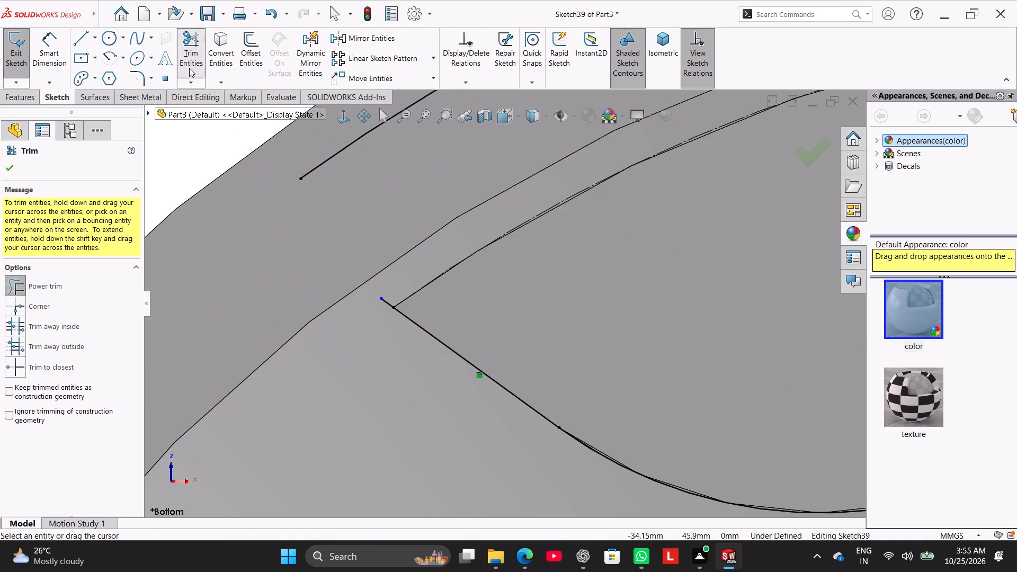
Close the negative X, positive Z pocket profile by stretching its slanted edge and offset arc until they cross, and trim the overhangs.
left_click_drag(380, 298, 280, 225)
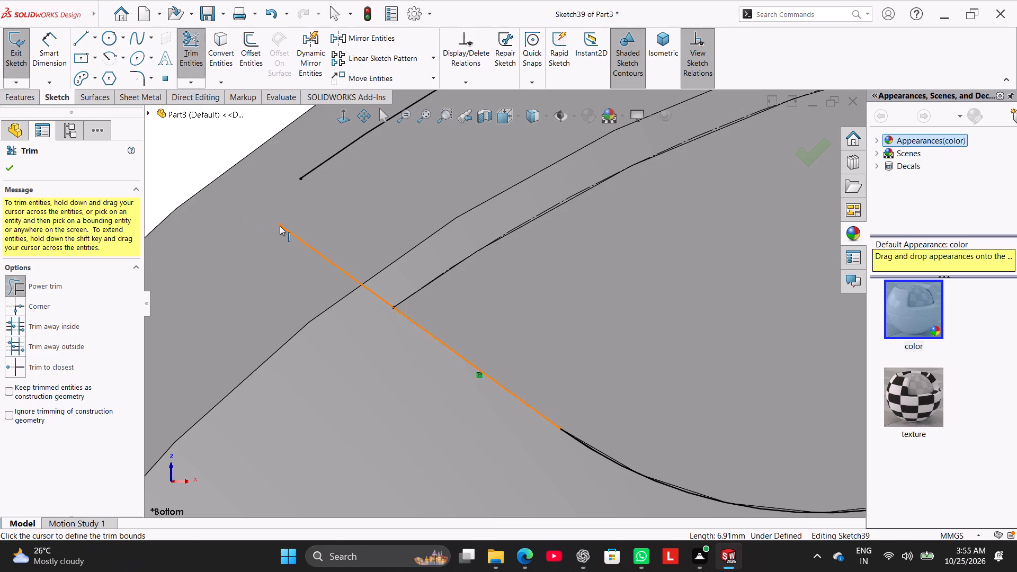
left_click_drag(280, 226, 228, 190)
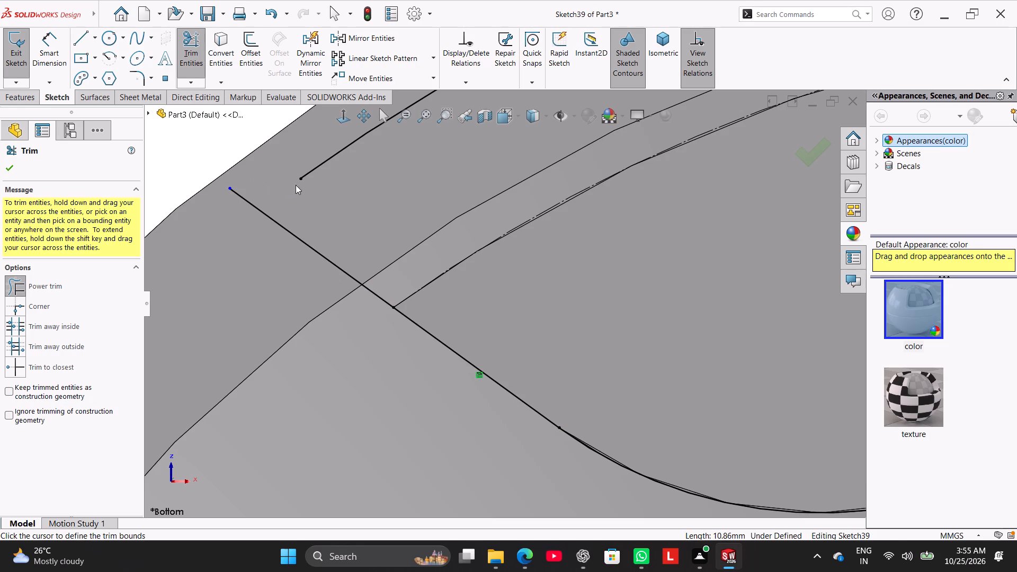
left_click_drag(300, 179, 250, 223)
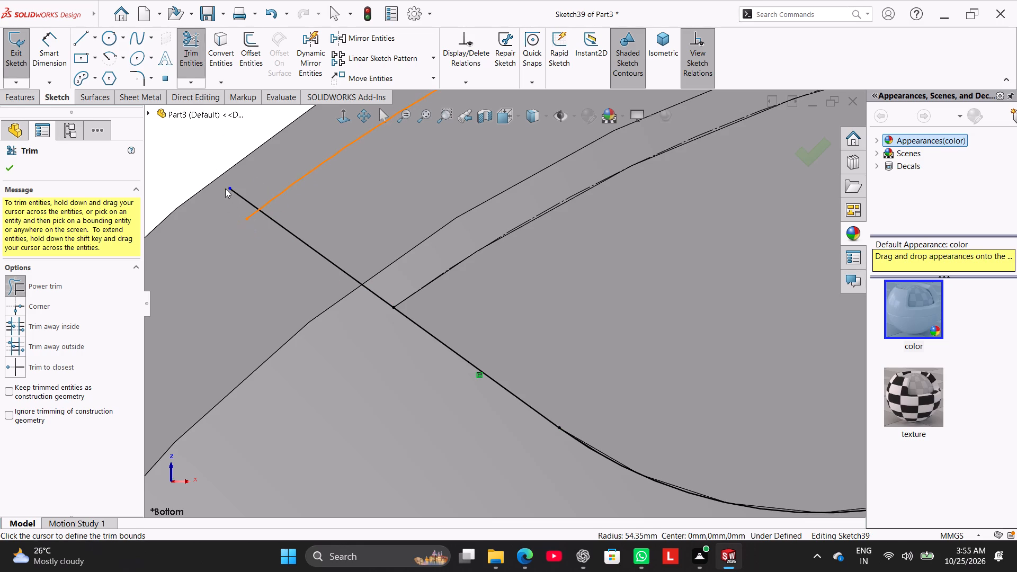
left_click_drag(250, 178, 236, 198)
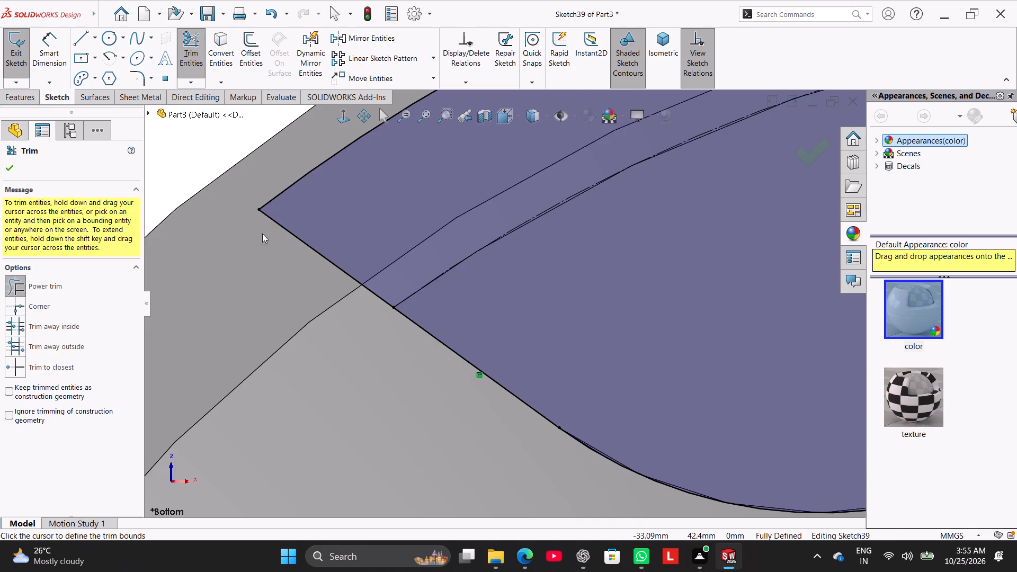
Close the negative X pocket profile by stretching its open slanted edge and offset arc until they cross, and trim the overhangs.
scroll(298, 255, "up", 14)
scroll(546, 423, "down", 3)
scroll(543, 418, "up", 2)
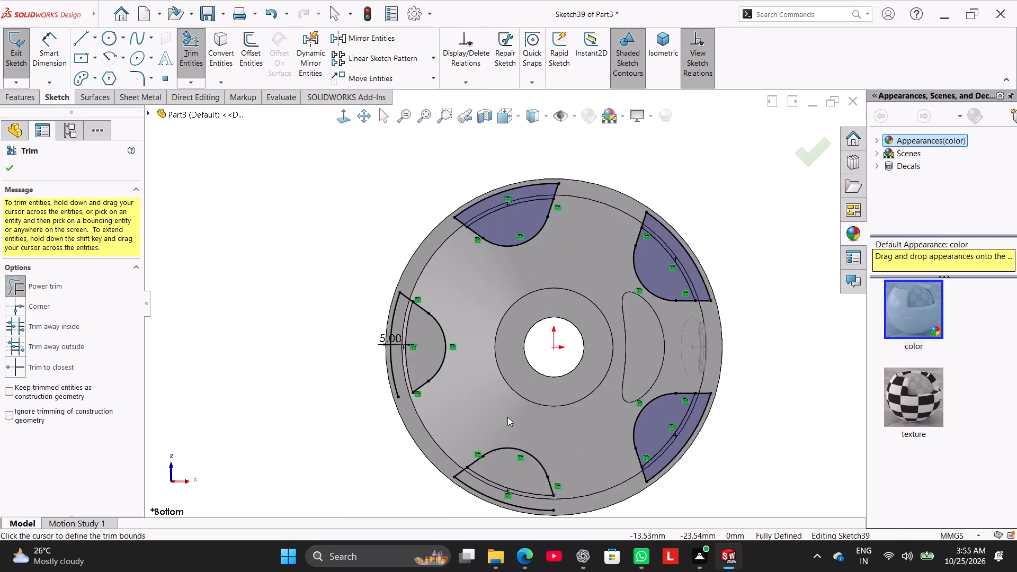
scroll(489, 417, "down", 3)
left_click_drag(363, 354, 346, 369)
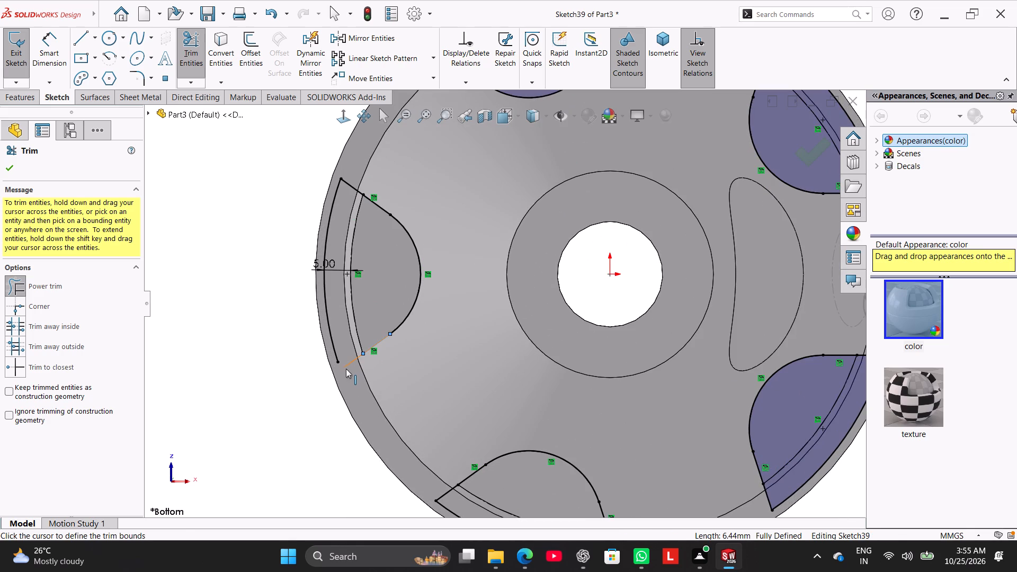
left_click_drag(346, 369, 328, 379)
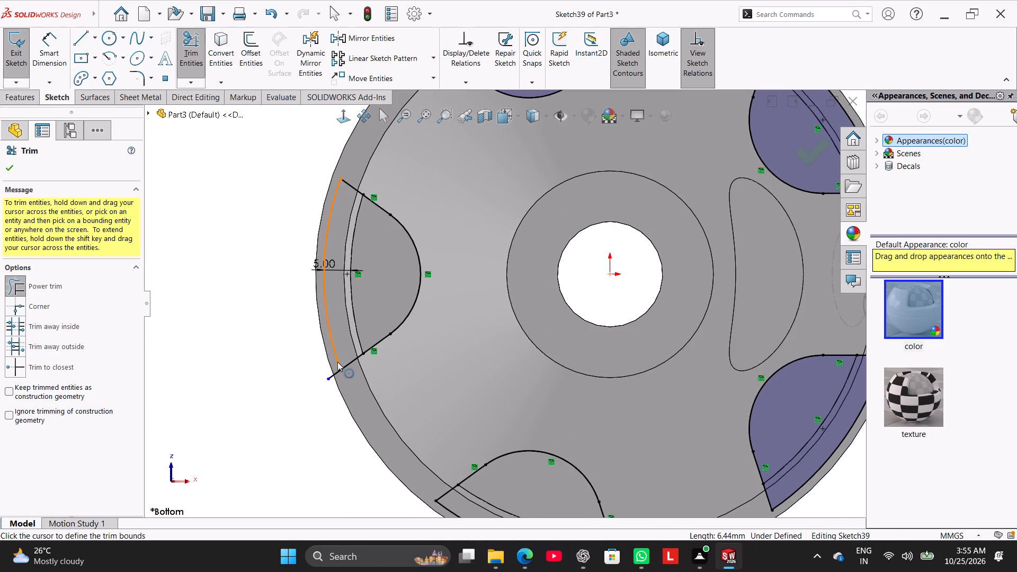
left_click_drag(336, 361, 350, 388)
left_click_drag(354, 381, 320, 371)
Close the negative X, negative Z pocket profile by stretching its open slanted edge and offset arc until they cross, and trim the overhangs.
scroll(495, 426, "up", 3)
scroll(519, 445, "down", 3)
scroll(553, 412, "down", 2)
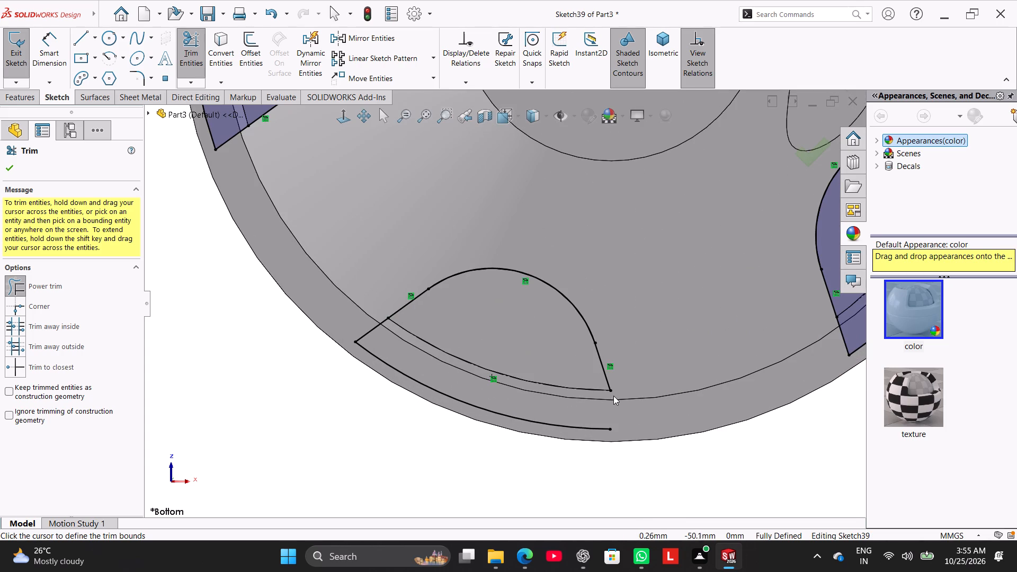
left_click_drag(610, 390, 627, 434)
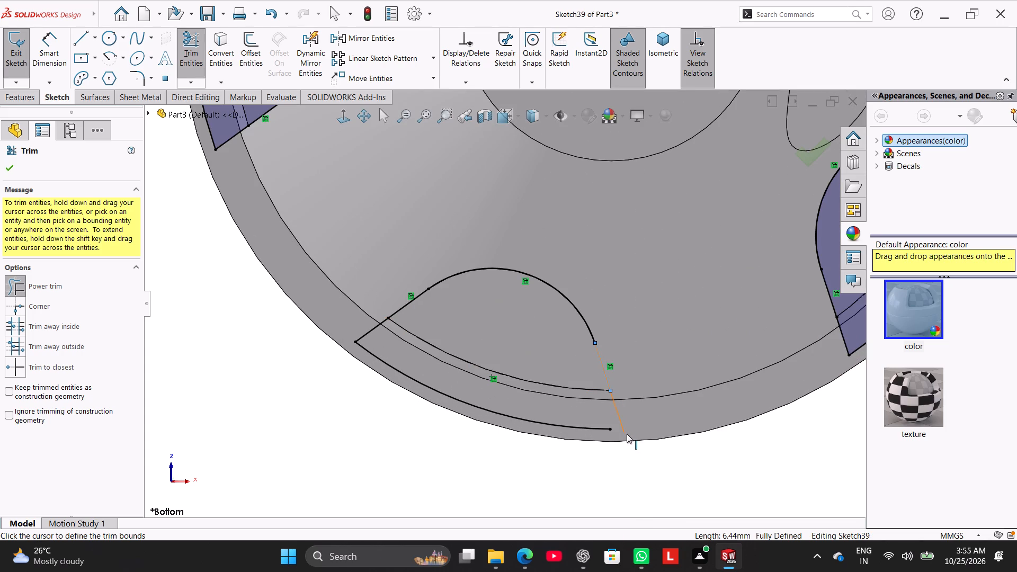
left_click_drag(627, 434, 627, 434)
left_click_drag(609, 430, 636, 427)
scroll(628, 419, "down", 4)
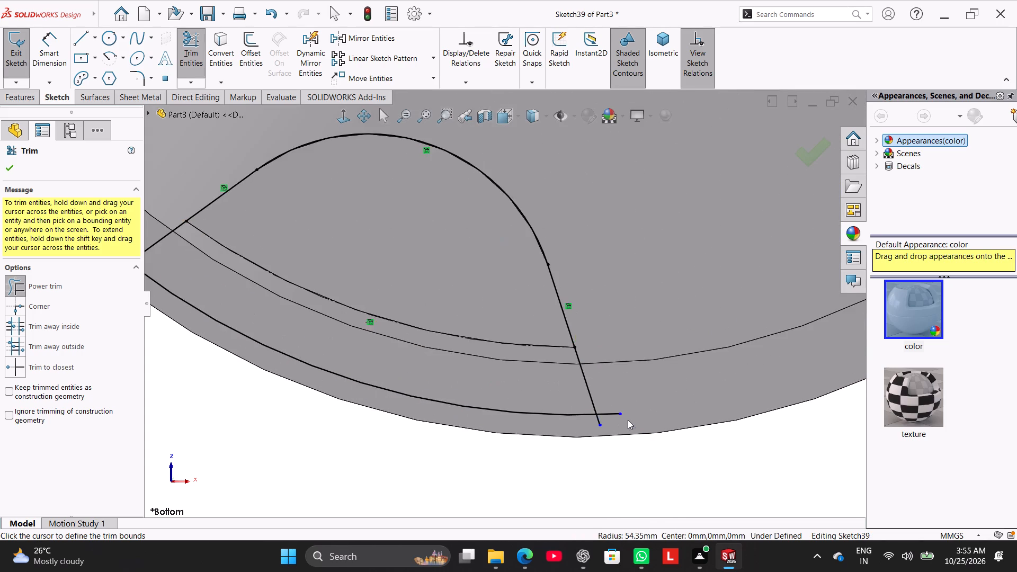
left_click_drag(604, 384, 575, 424)
scroll(591, 406, "up", 10)
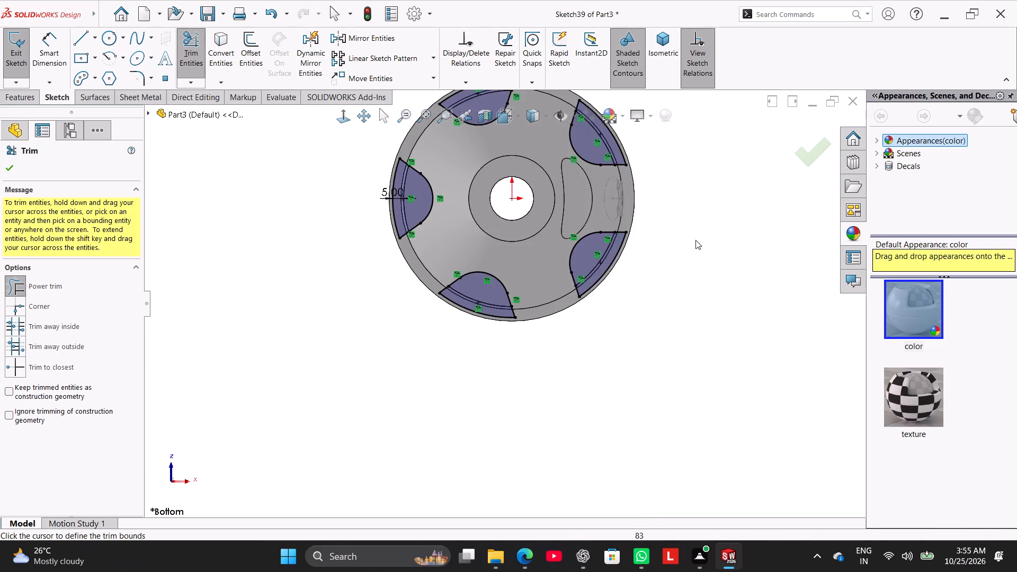
scroll(695, 240, "up", 2)
left_click(11, 165)
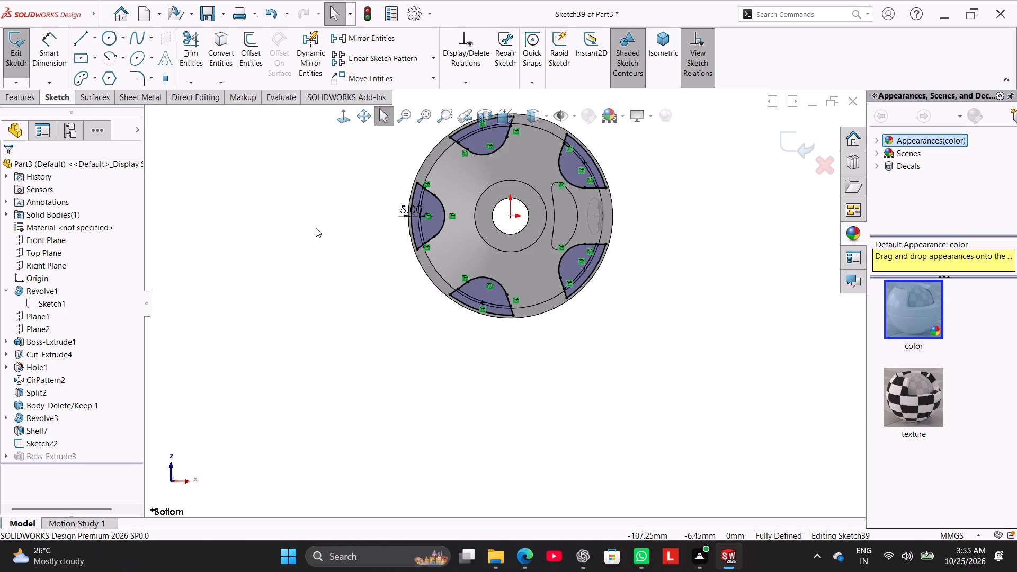
Exit the pocket-end sketch to rebuild the extrusion with the five closed profiles.
left_click(20, 66)
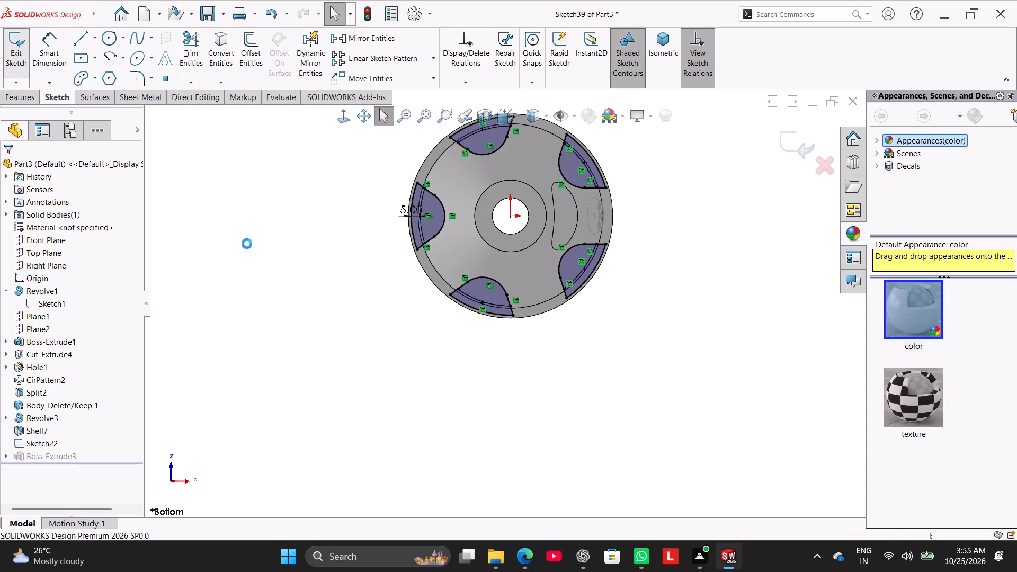
left_click(292, 256)
Section the housing along the Front Plane and examine how the extruded pocket ends meet the shelled wall and base.
middle_click_drag(334, 271, 318, 295)
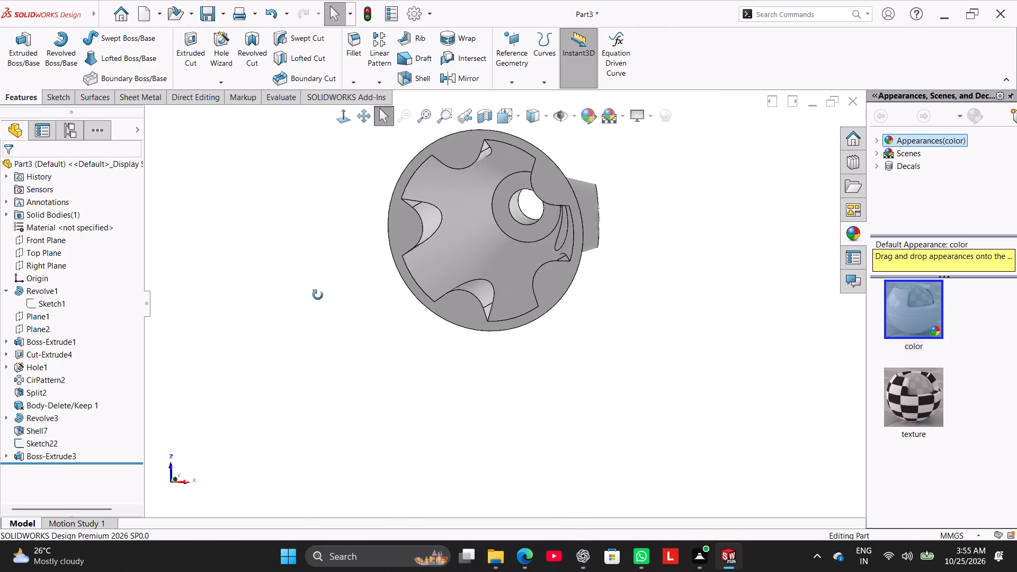
middle_click_drag(318, 295, 331, 305)
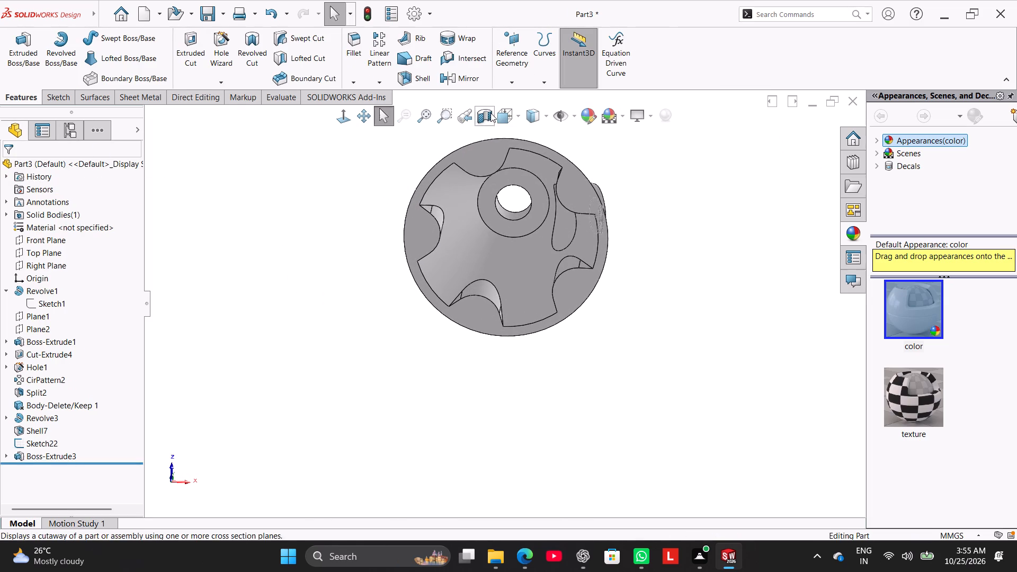
left_click(490, 113)
left_click(350, 118)
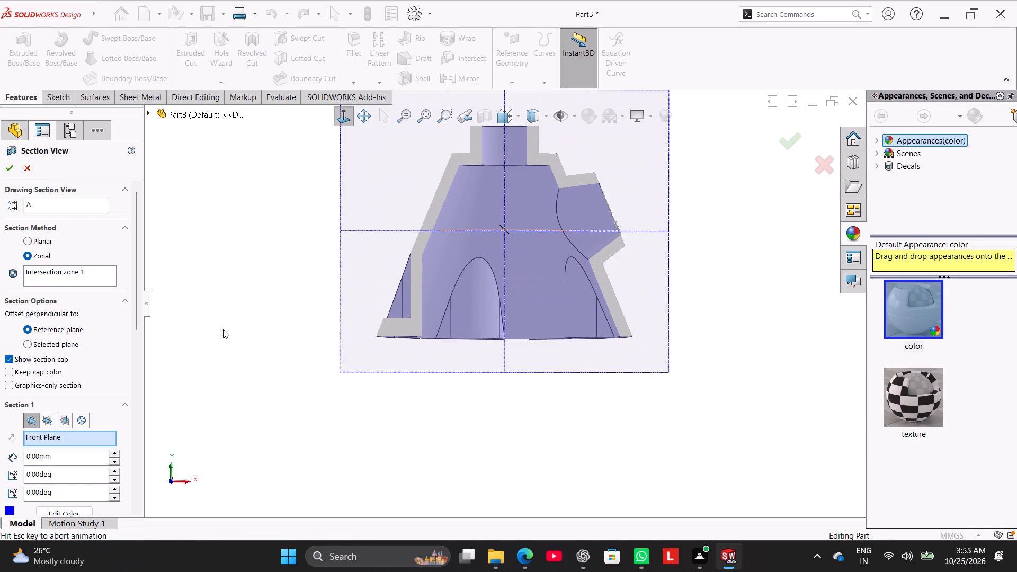
left_click(223, 329)
left_click(8, 170)
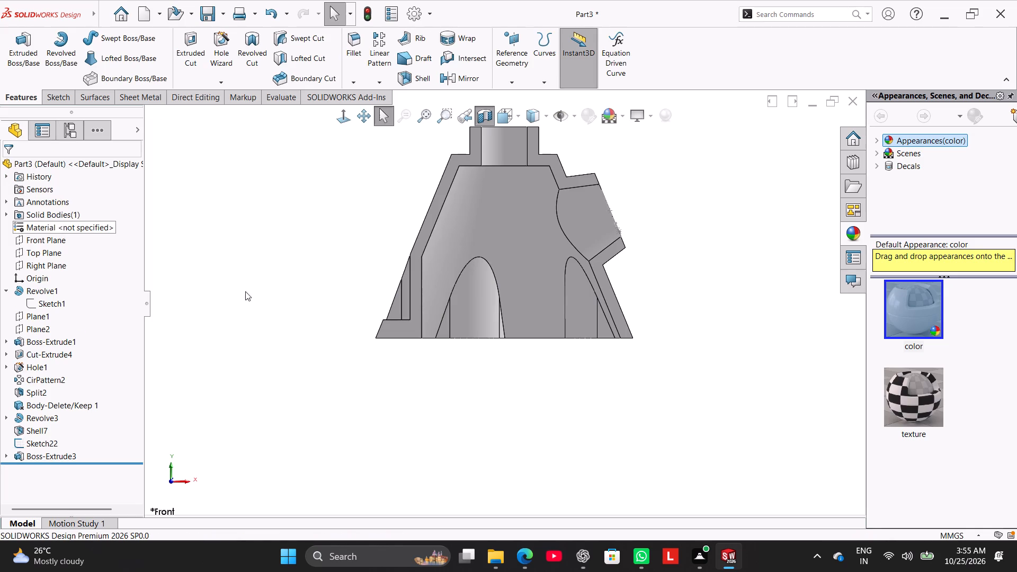
left_click(247, 293)
middle_click_drag(426, 374, 402, 345)
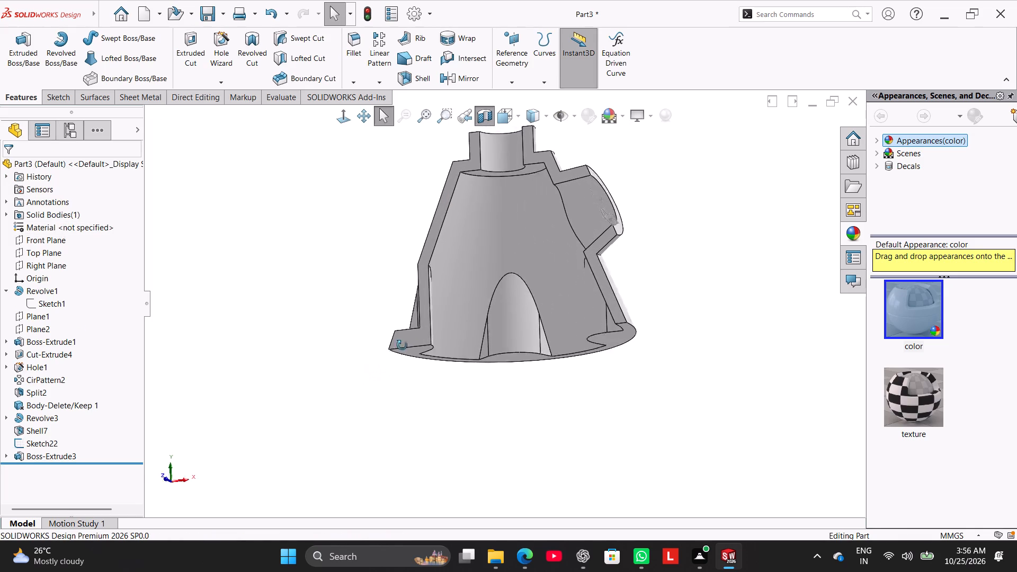
middle_click_drag(402, 345, 400, 232)
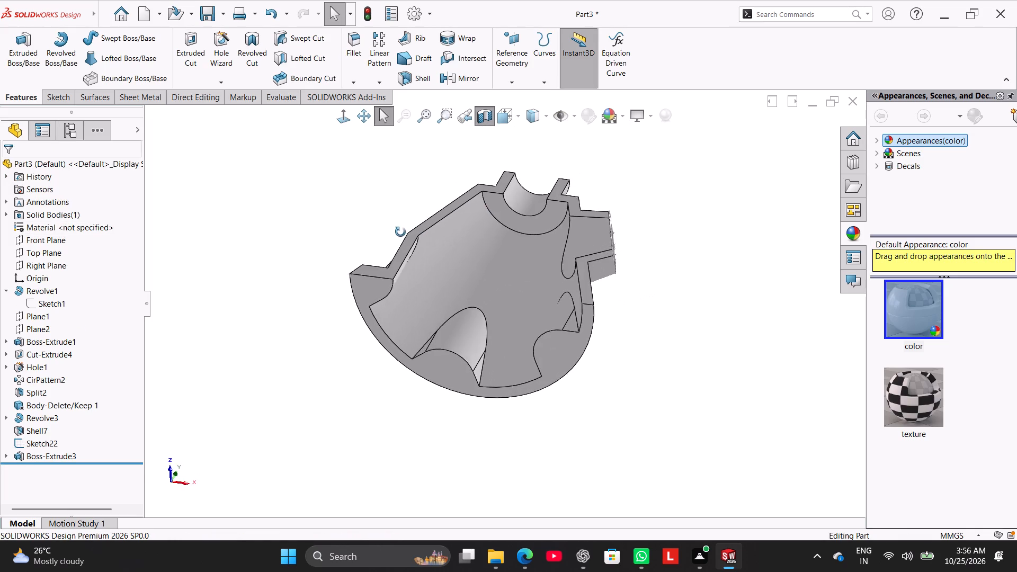
middle_click_drag(400, 232, 425, 339)
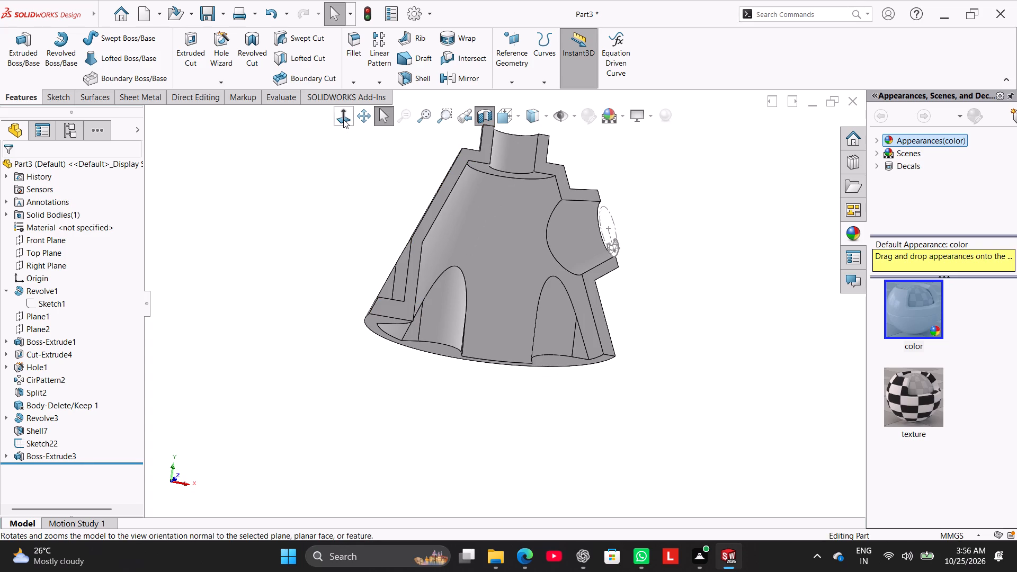
Examine the sectioned housing's interior from the front and at an angle, and turn the section view off.
left_click(343, 119)
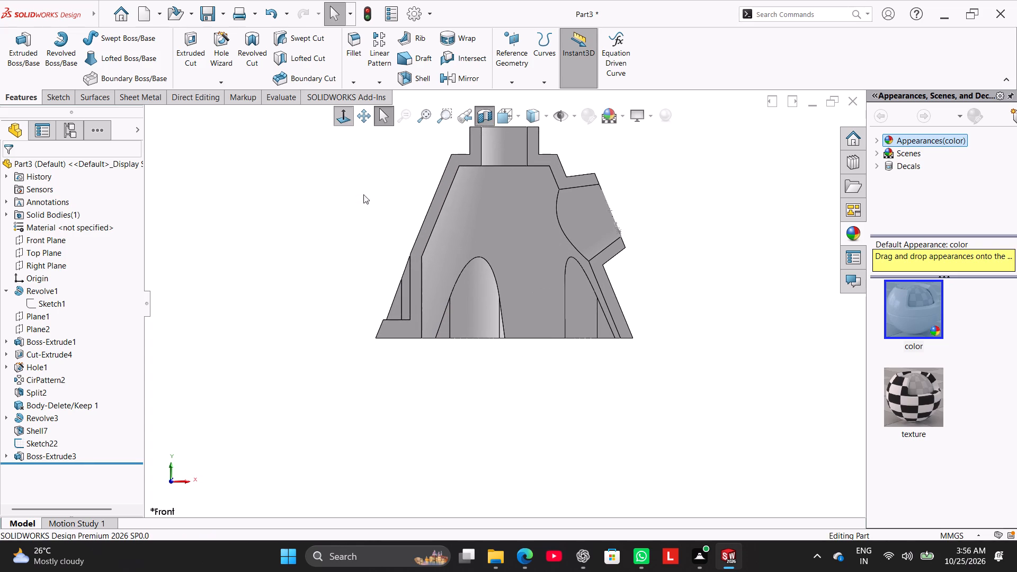
middle_click_drag(356, 256, 324, 198)
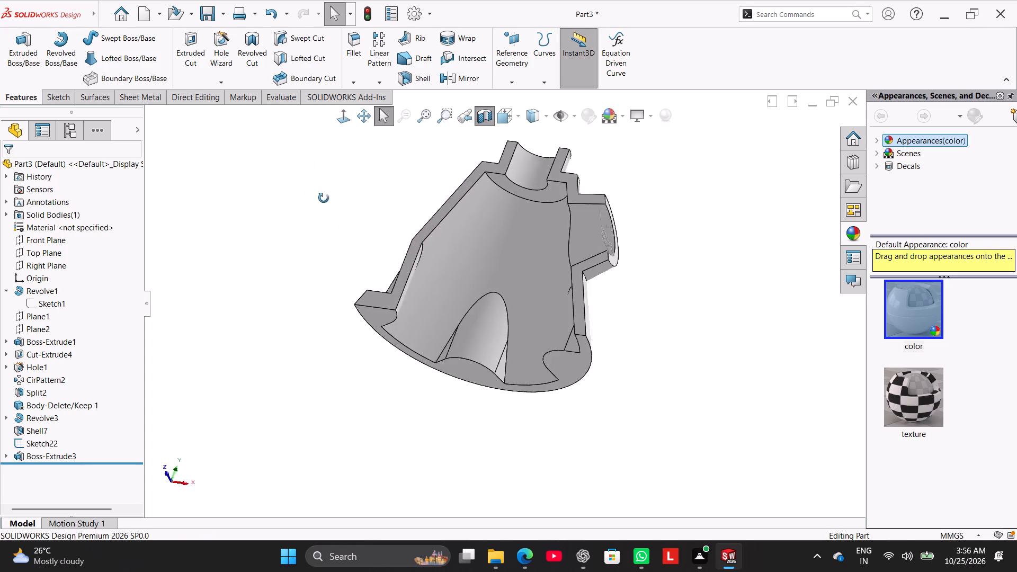
middle_click_drag(324, 198, 361, 236)
left_click(478, 116)
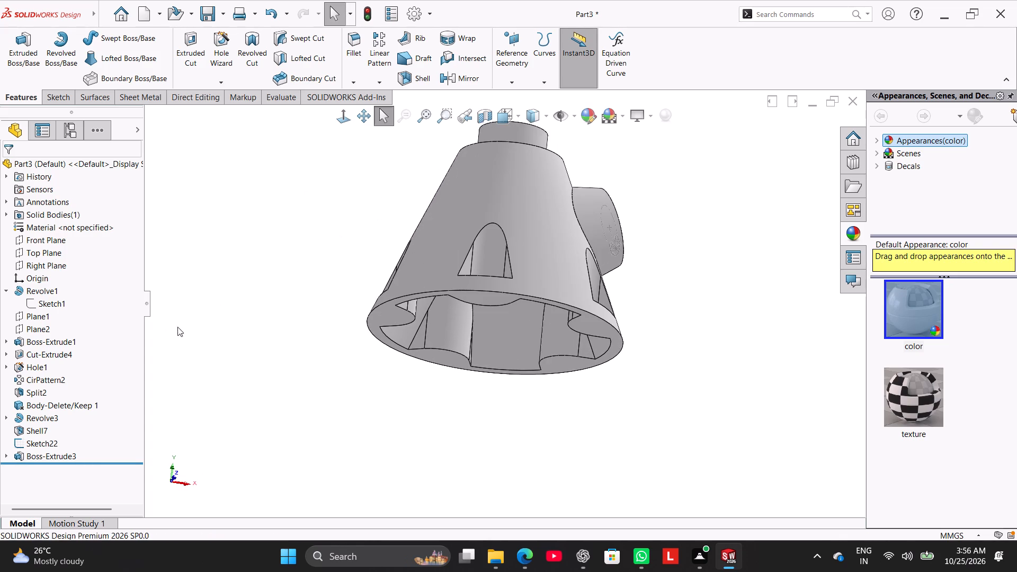
right_click_drag(261, 322, 404, 226)
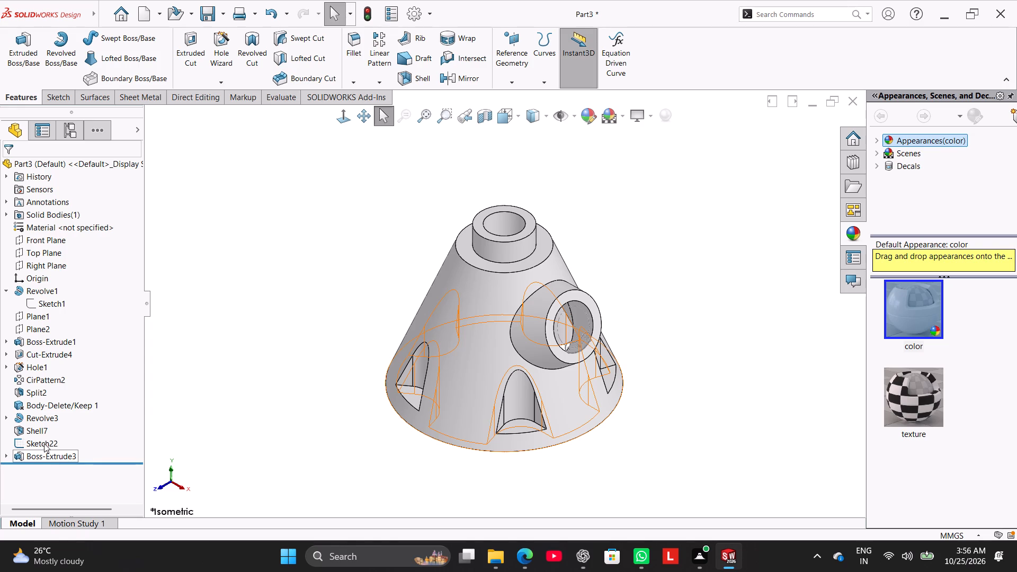
Edit the 5 mm shell to remove the side boss's end face from the open faces.
left_click(44, 443)
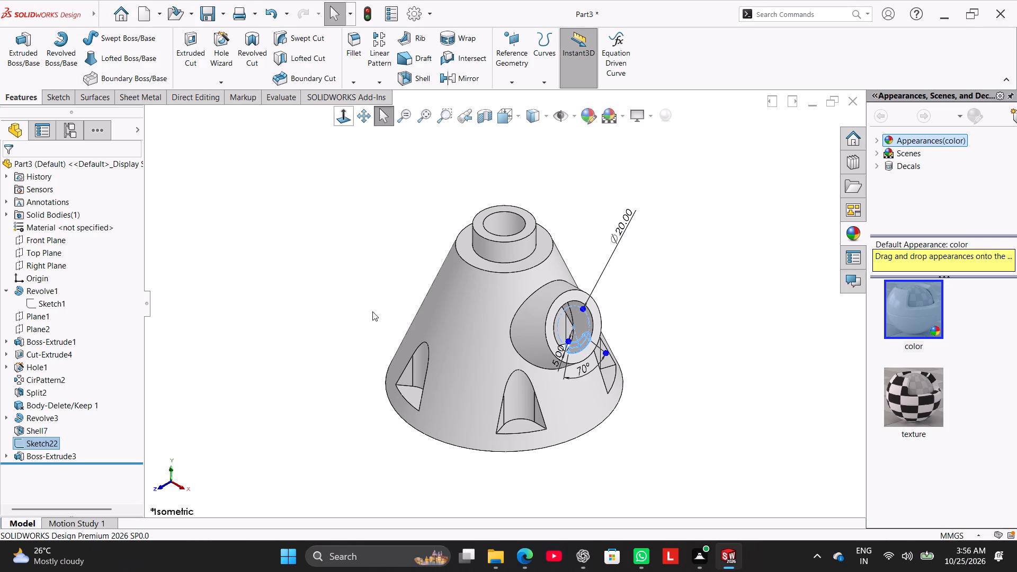
right_click(32, 424)
left_click(42, 313)
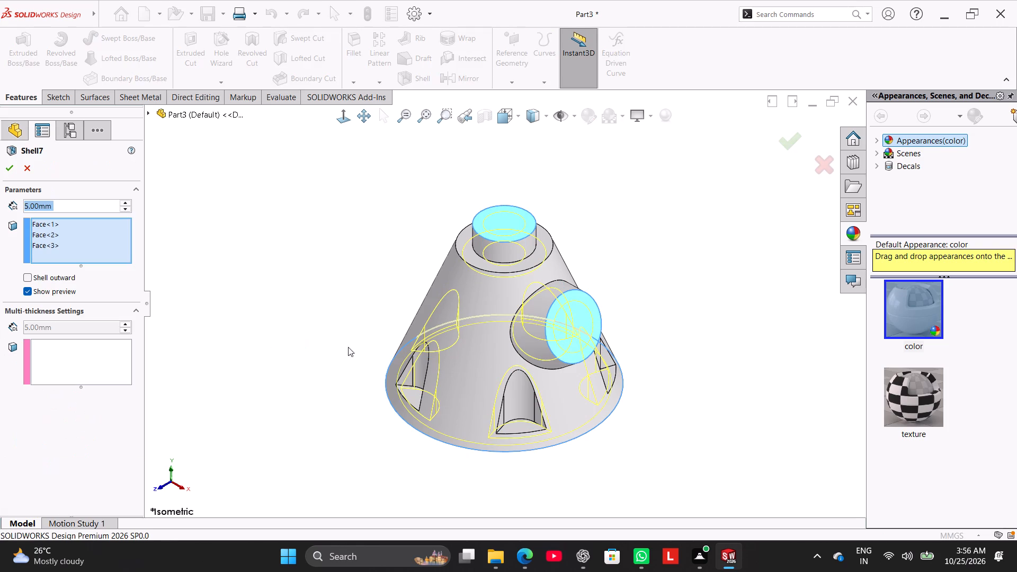
left_click(50, 235)
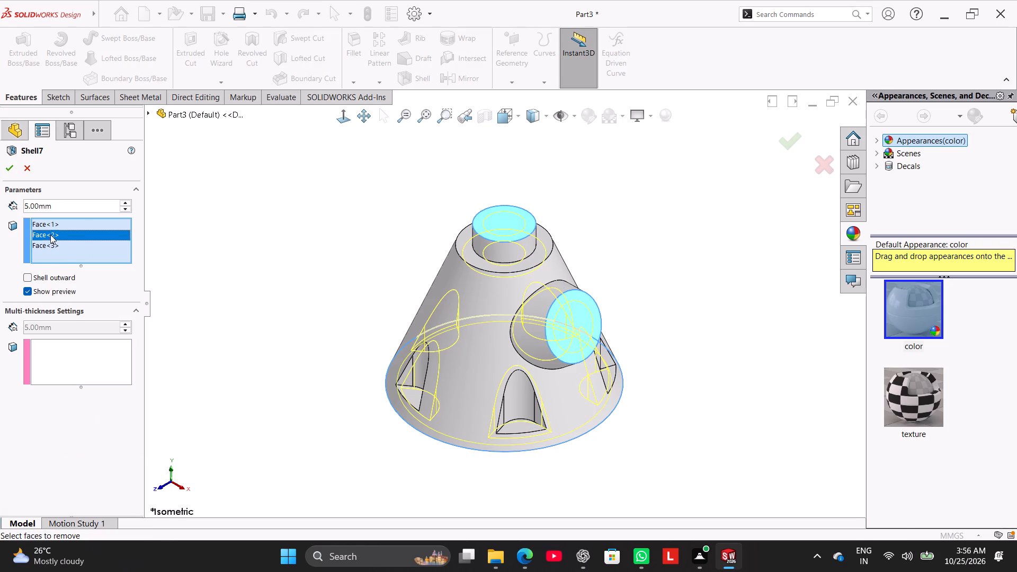
right_click(50, 235)
left_click(79, 256)
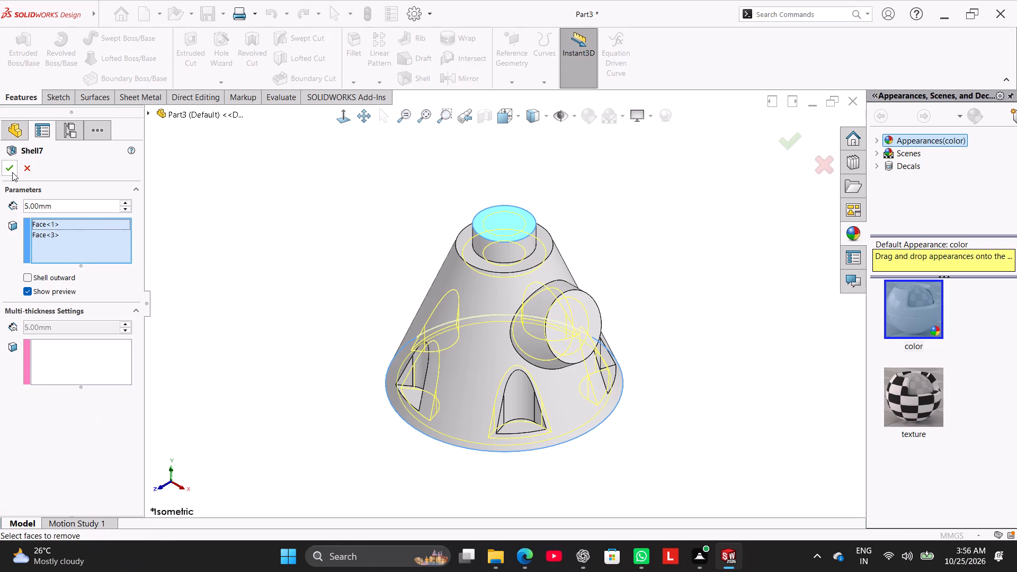
left_click(12, 172)
left_click(236, 237)
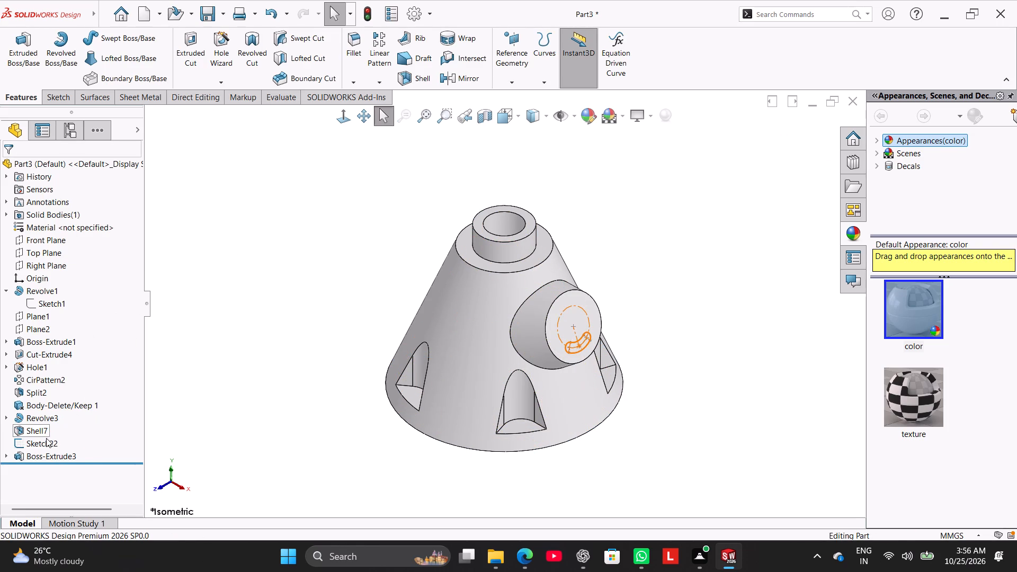
Cut the curved slot sketch on the side boss's end face using an Up To Next extruded cut.
right_click(46, 440)
left_click(62, 306)
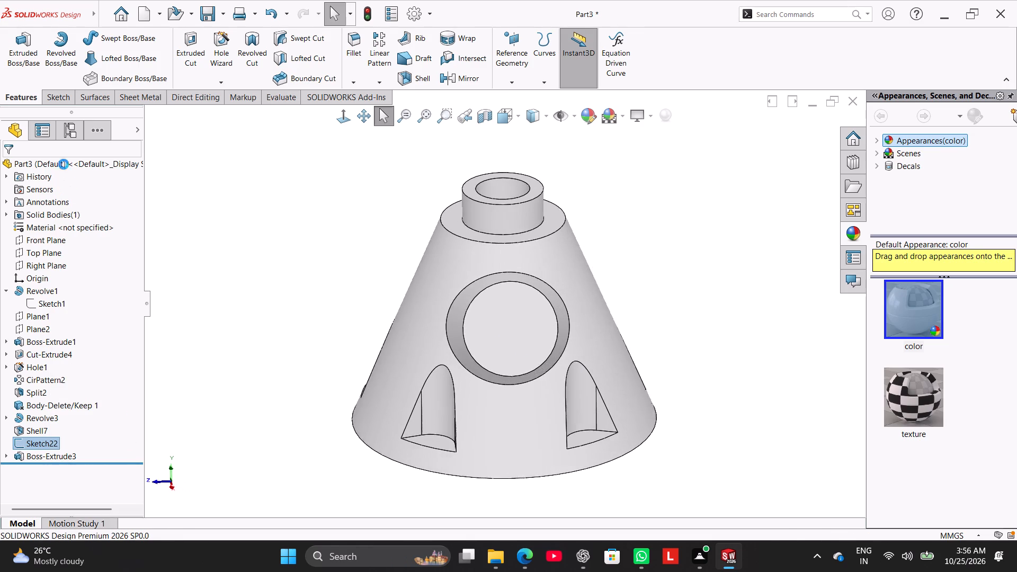
left_click(23, 100)
left_click(184, 55)
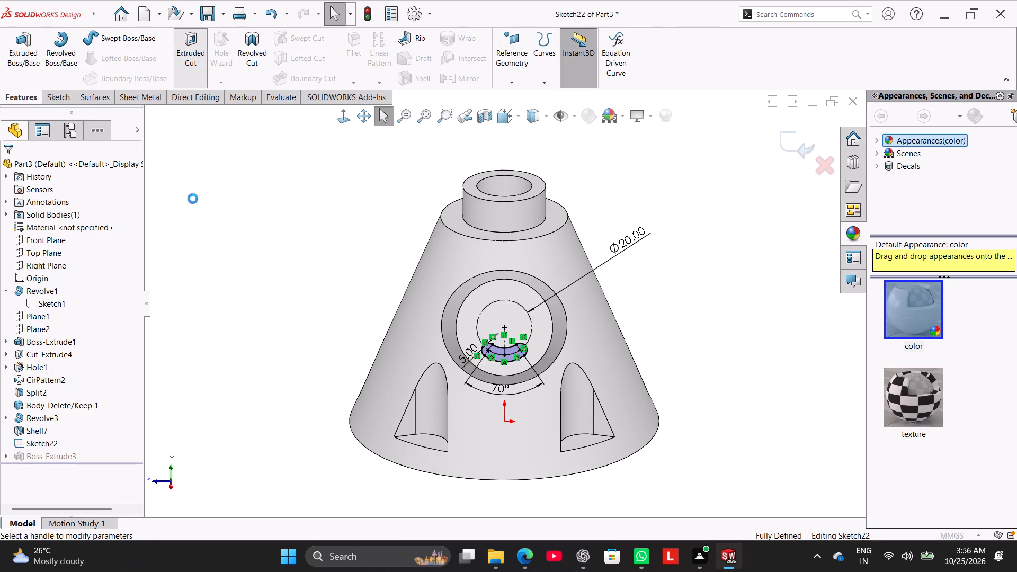
left_click(11, 166)
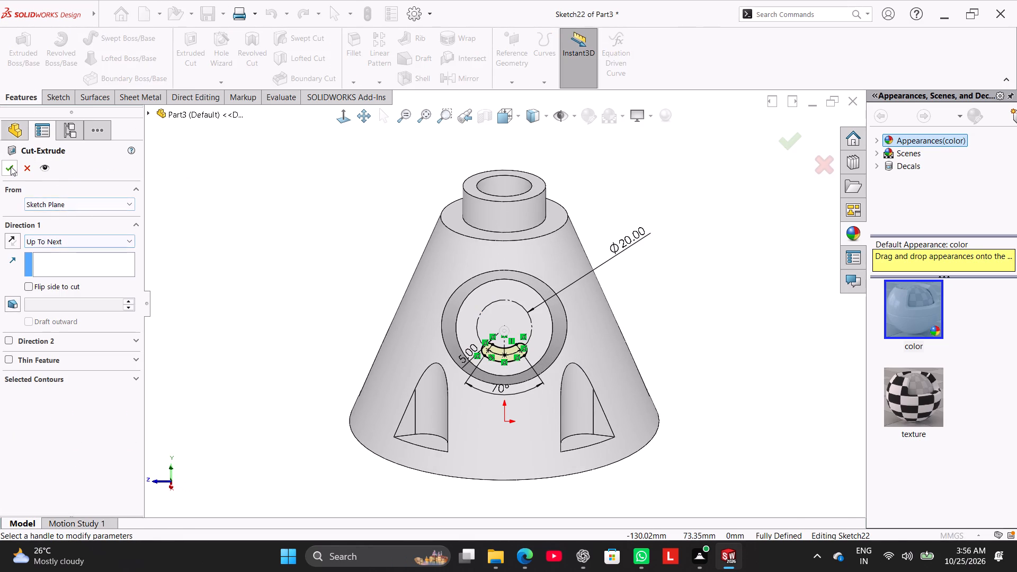
left_click(249, 238)
middle_click_drag(270, 288, 287, 329)
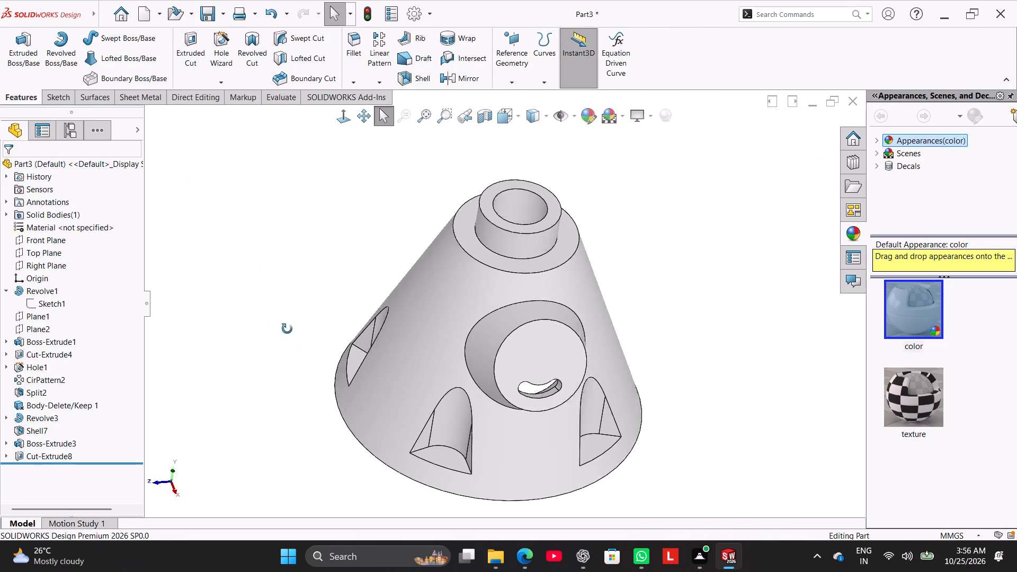
middle_click_drag(287, 329, 304, 358)
right_click_drag(207, 394, 336, 267)
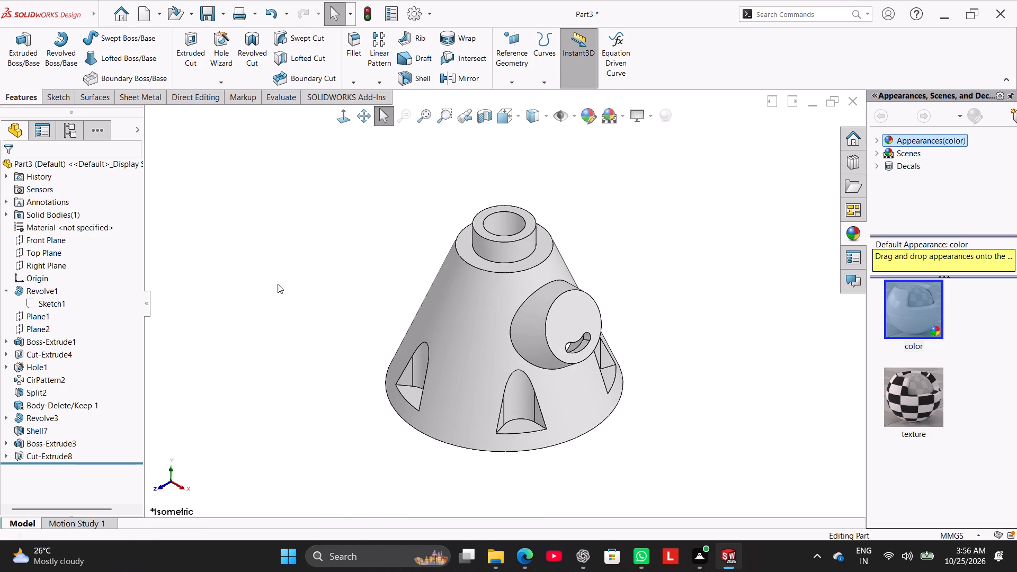
Circular-pattern the curved slot cut around the side boss's circular end edge, with 3 equally spaced instances over 360 degrees.
left_click(59, 459, "ctrl")
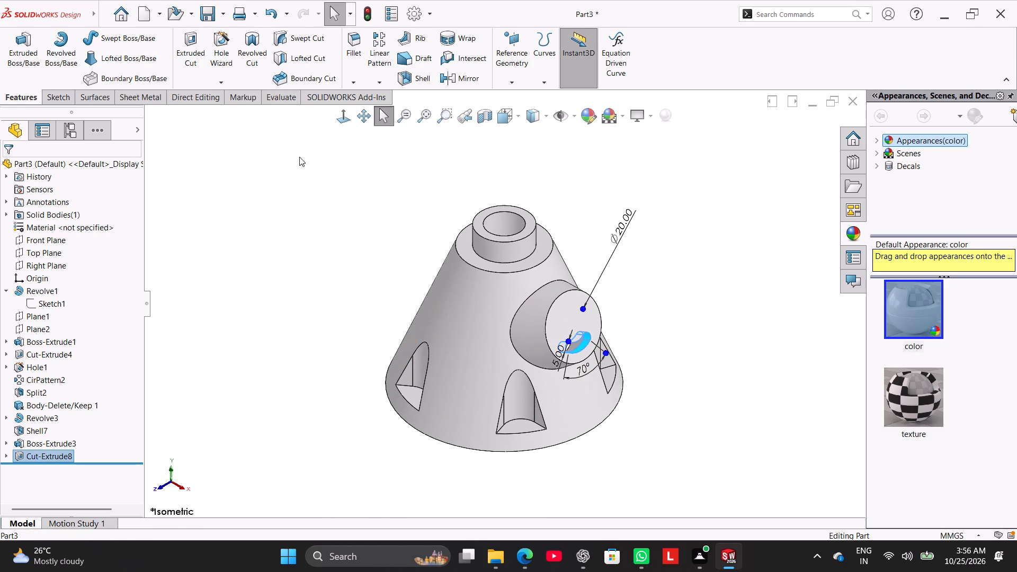
left_click(387, 83)
left_click(399, 106)
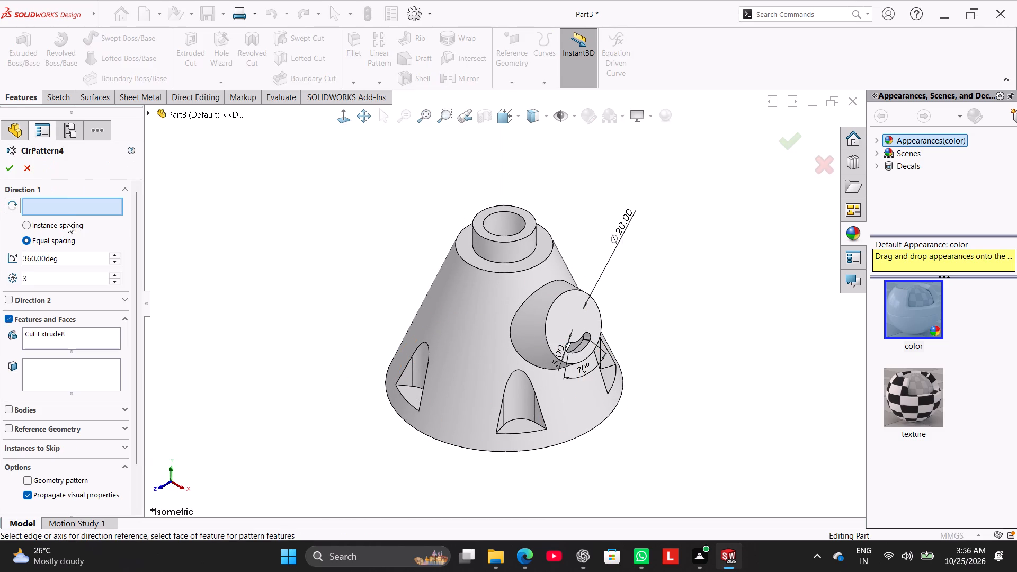
left_click(551, 324)
left_click(5, 168)
left_click(295, 261)
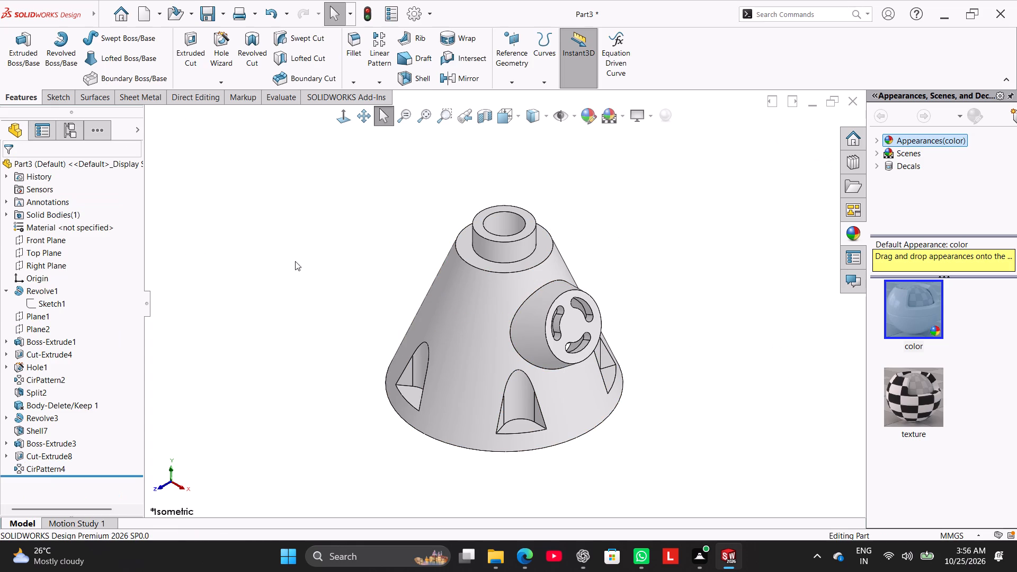
Section the housing along the Front Plane to examine the closed, slotted boss end, and turn the section off.
left_click(483, 124)
left_click(347, 117)
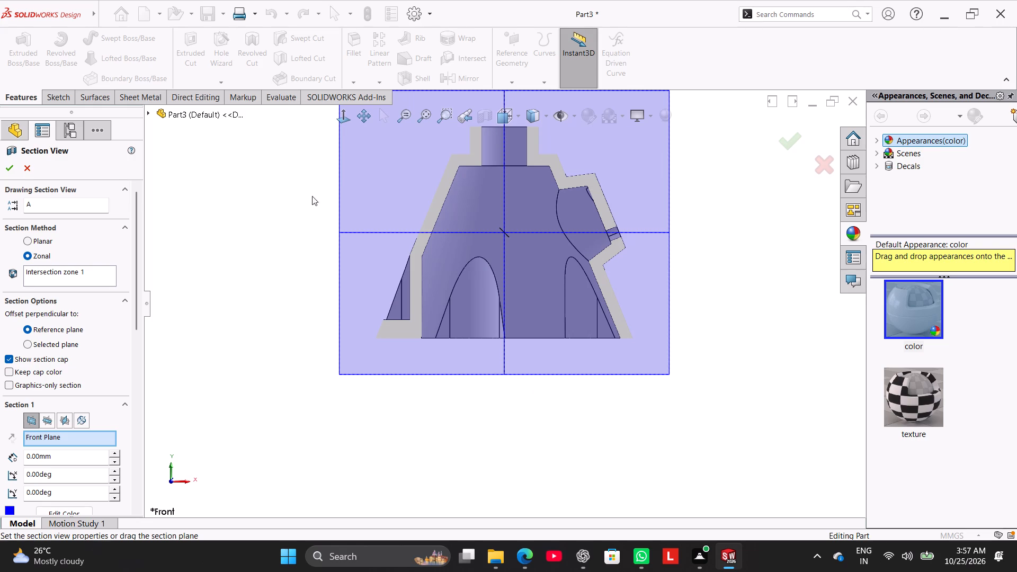
left_click(8, 170)
left_click(230, 207)
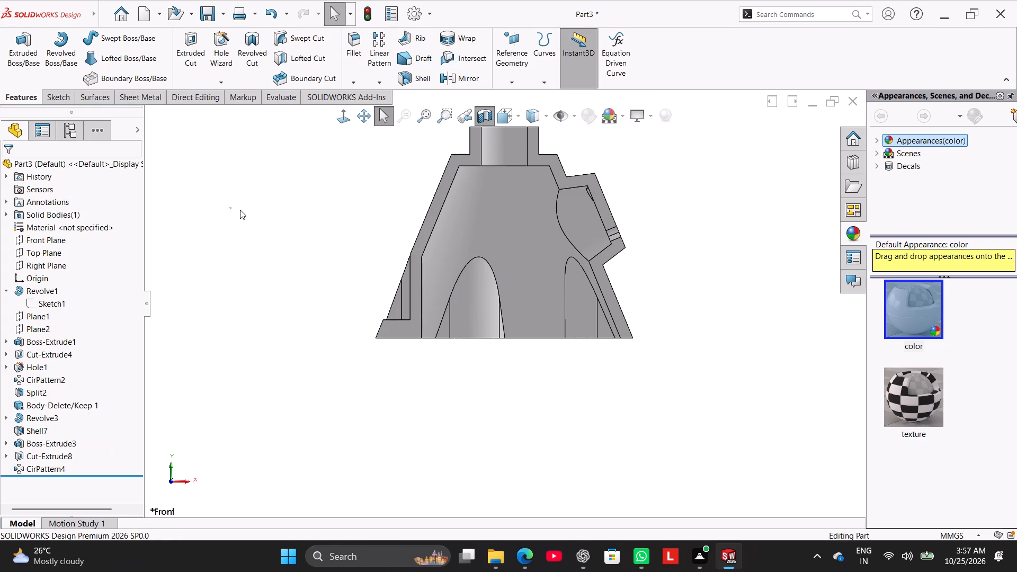
left_click(486, 114)
right_click_drag(300, 265, 442, 185)
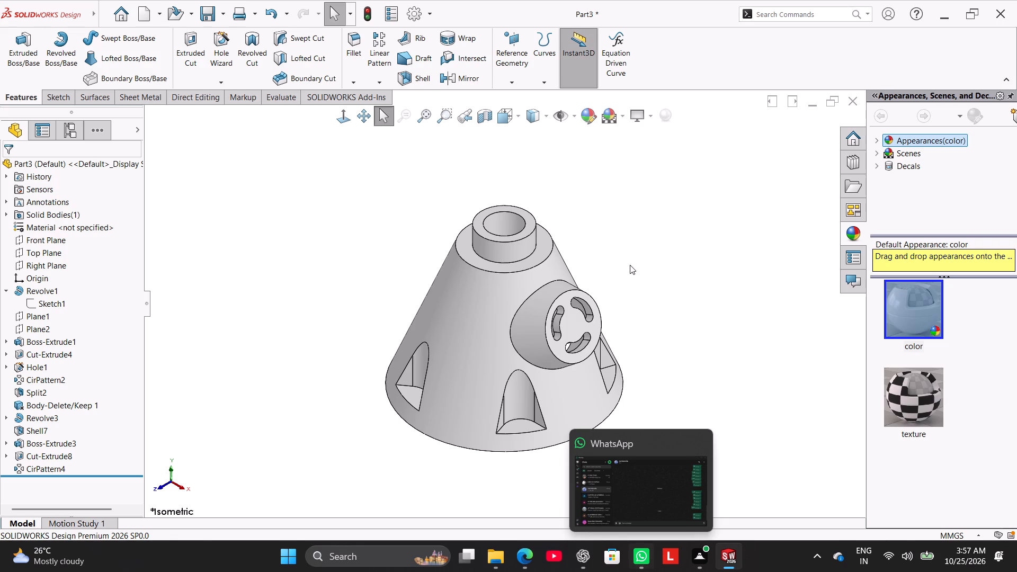
On the Front Plane, sketch a three-line flange profile about 11 mm wide and 8 mm high outward from the positive X base corner.
left_click_drag(343, 305, 344, 292)
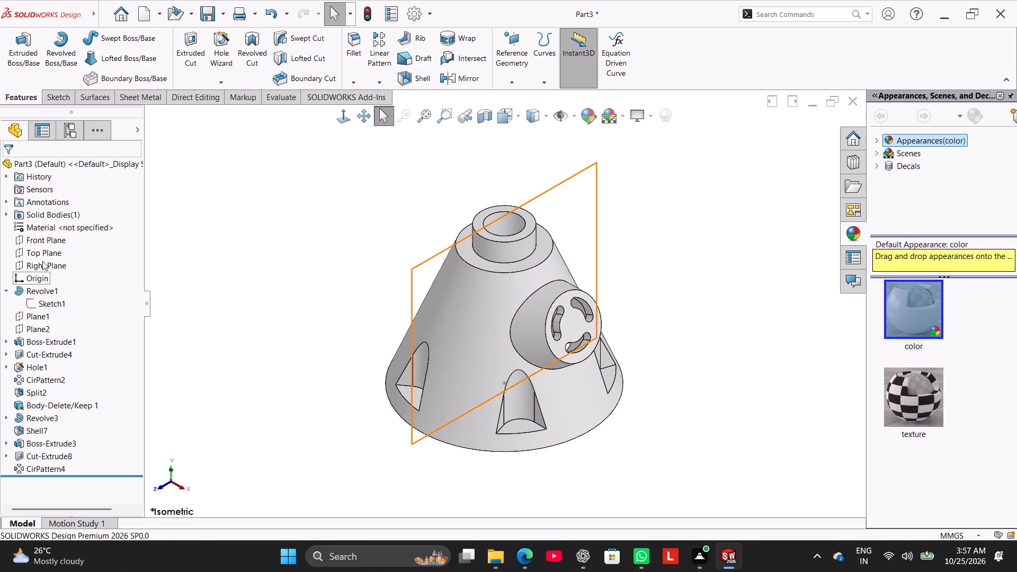
left_click(42, 239)
left_click(52, 225)
left_click(175, 302)
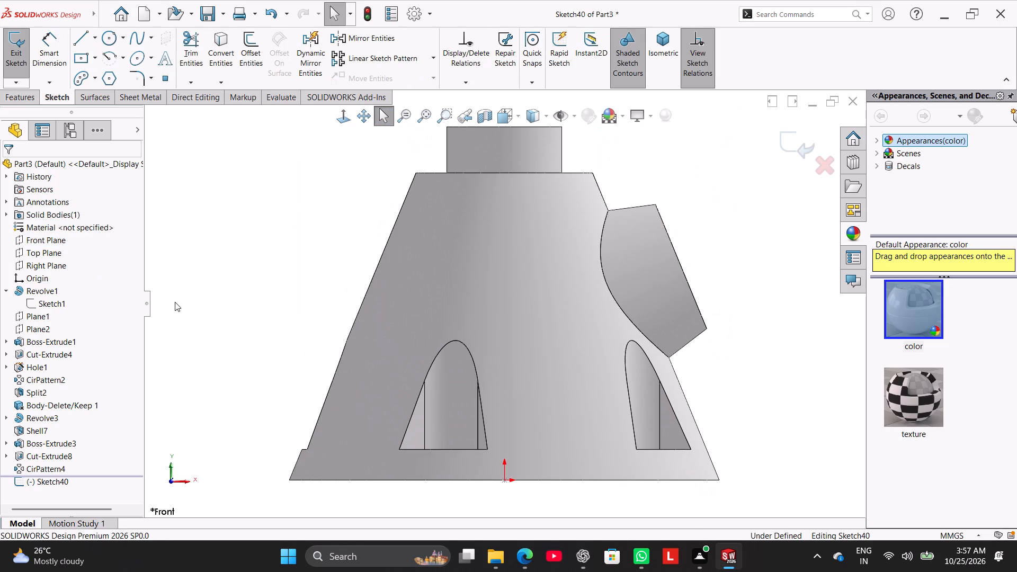
scroll(197, 306, "up", 3)
left_click(85, 33)
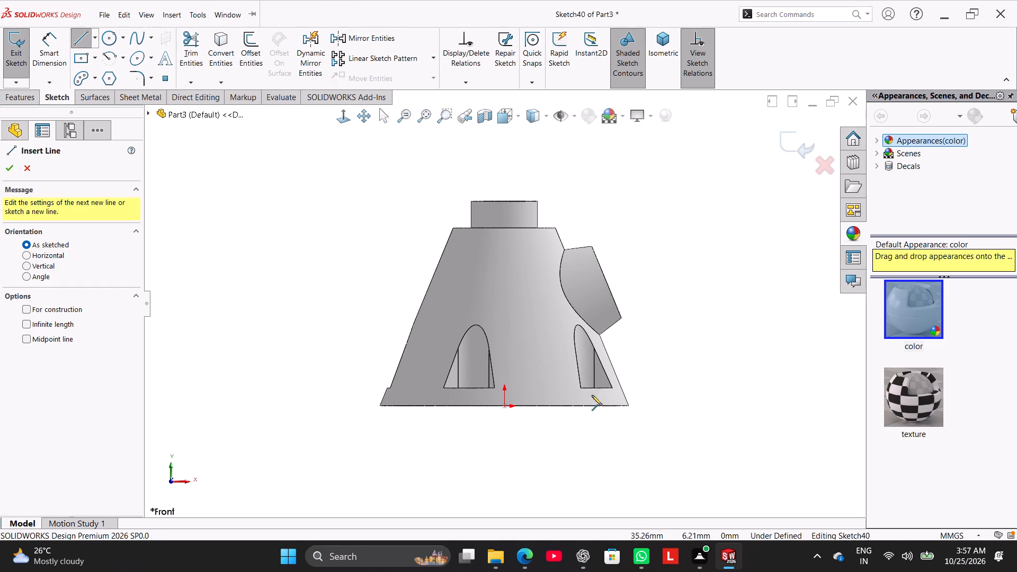
scroll(608, 397, "down", 2)
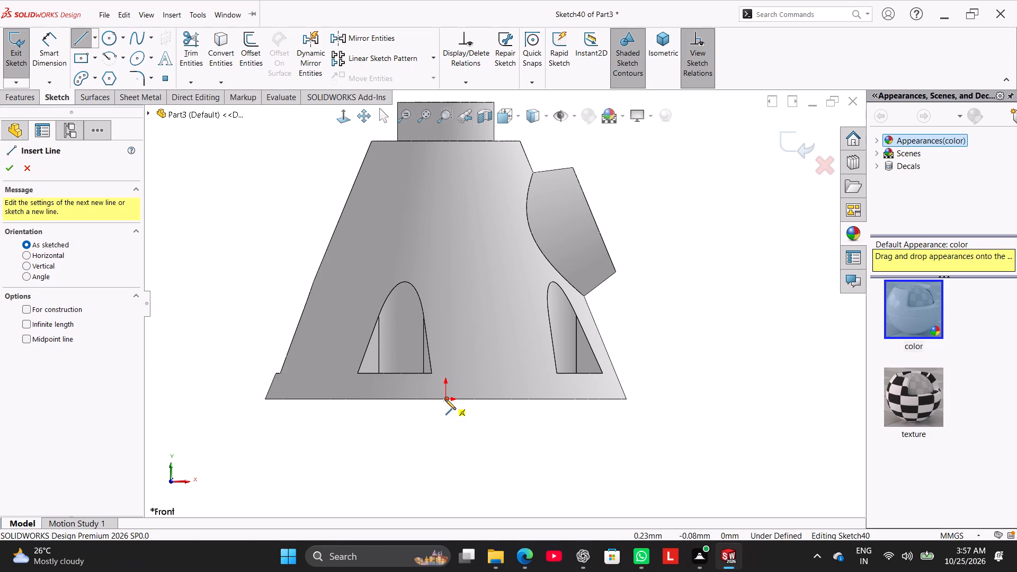
left_click(626, 398)
left_click(663, 399)
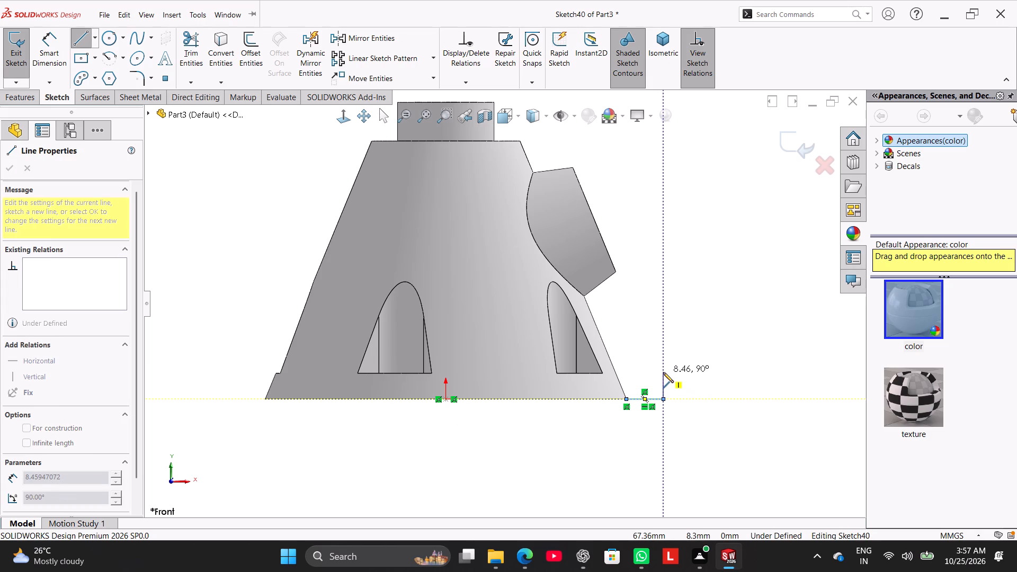
left_click(663, 372)
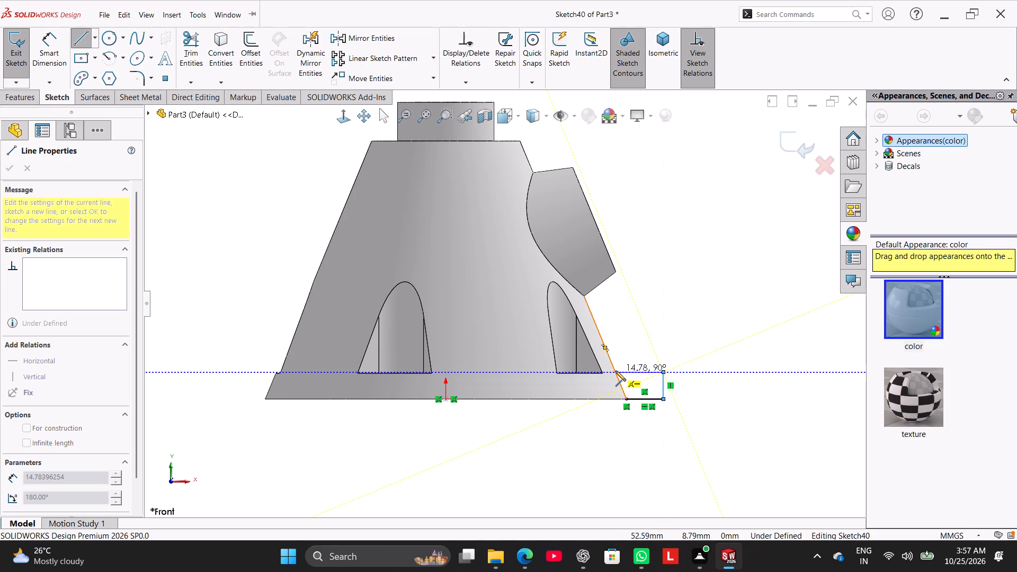
left_click(615, 372)
right_click(640, 334)
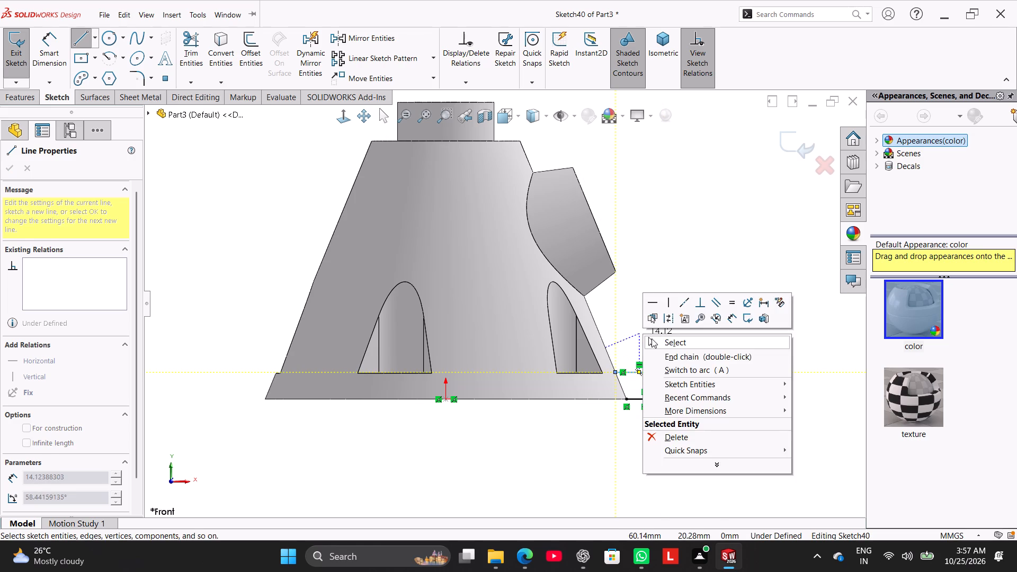
left_click(652, 338)
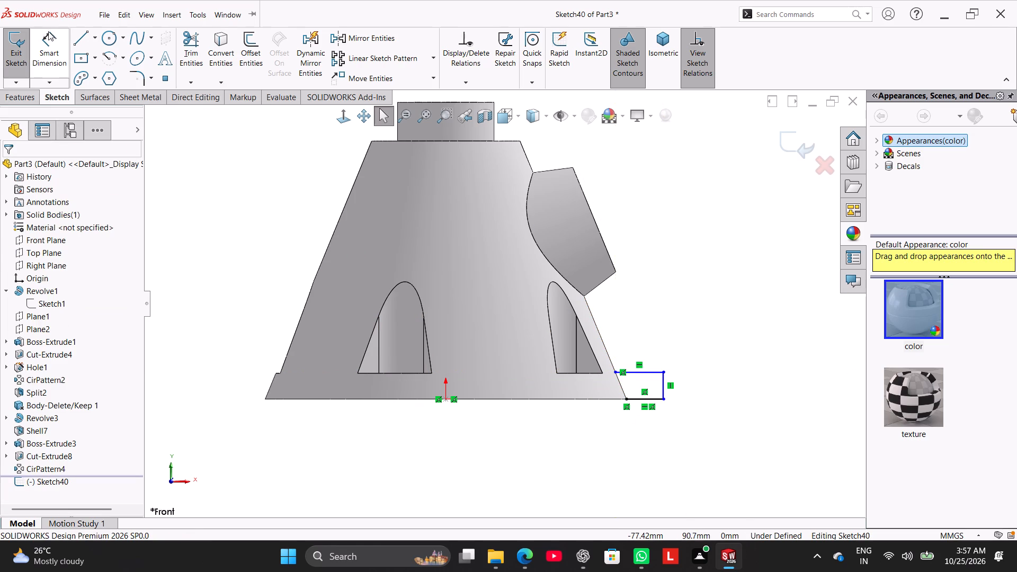
Dimension the flange profile's bottom line to 3 mm and its vertical line to 8 mm.
left_click(50, 42)
left_click(646, 398)
left_click(641, 425)
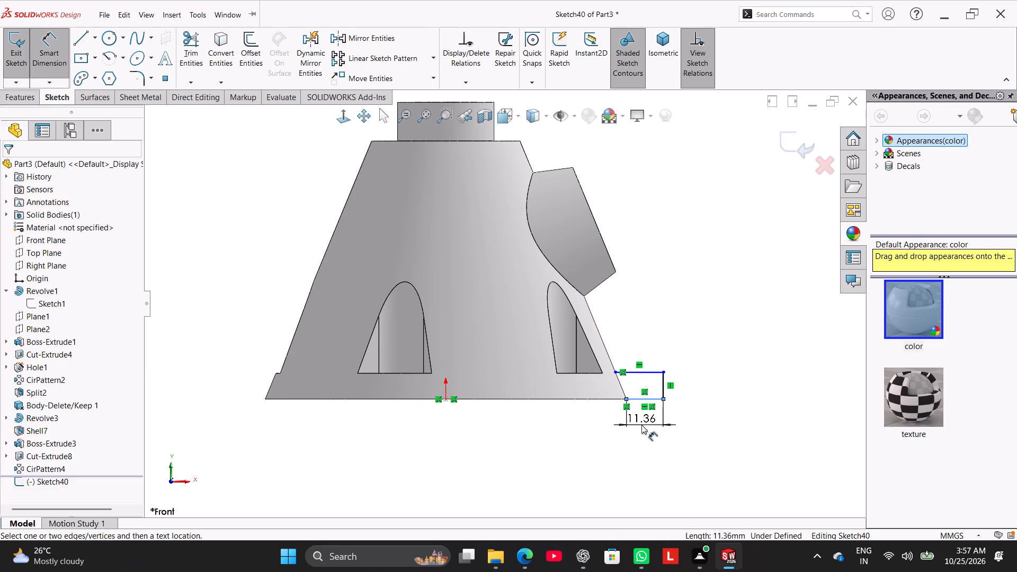
key("3")
key("Return")
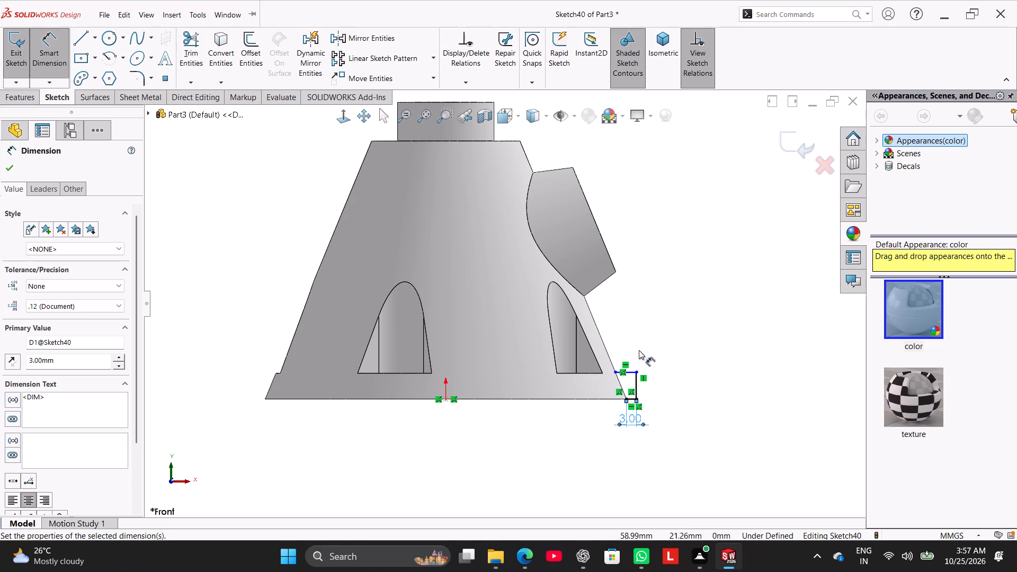
scroll(632, 390, "down", 4)
left_click(604, 355)
left_click(664, 356)
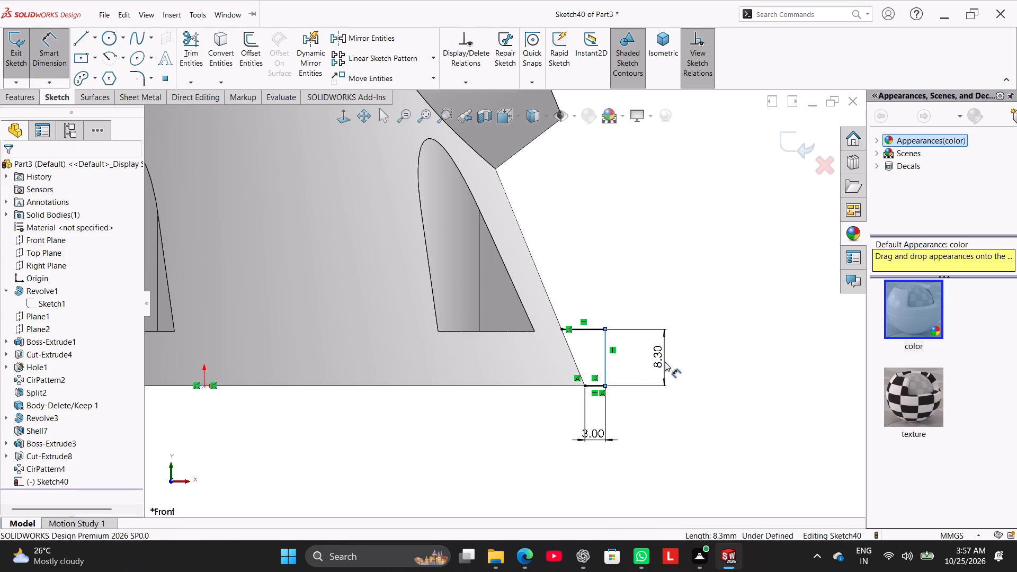
key("8")
key("Return")
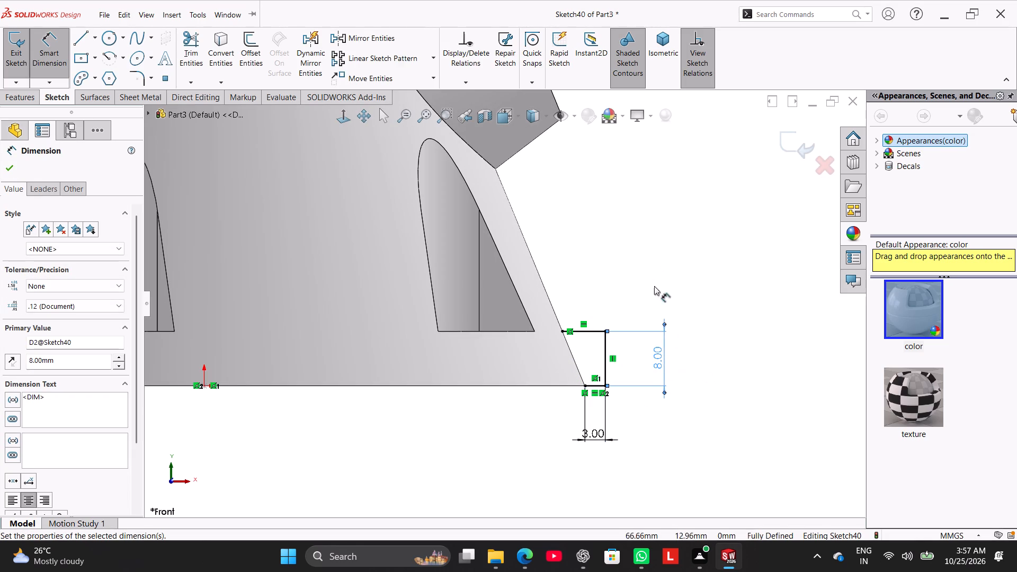
right_click(641, 255)
left_click(687, 293)
Sketch a vertical construction line about 16 mm long upward from the origin as the revolve axis.
scroll(593, 336, "up", 5)
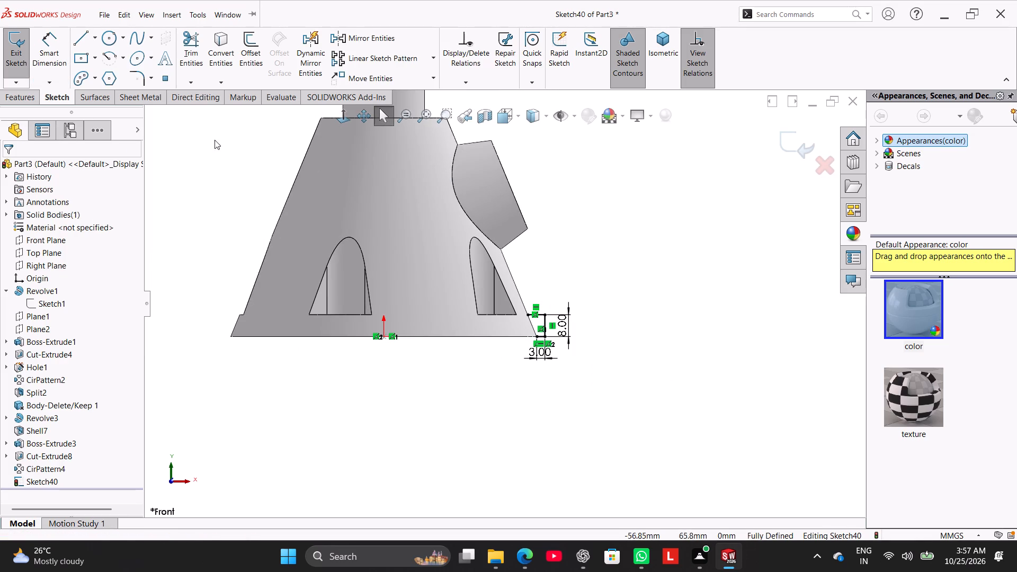
left_click(92, 38)
left_click(97, 67)
scroll(372, 248, "down", 3)
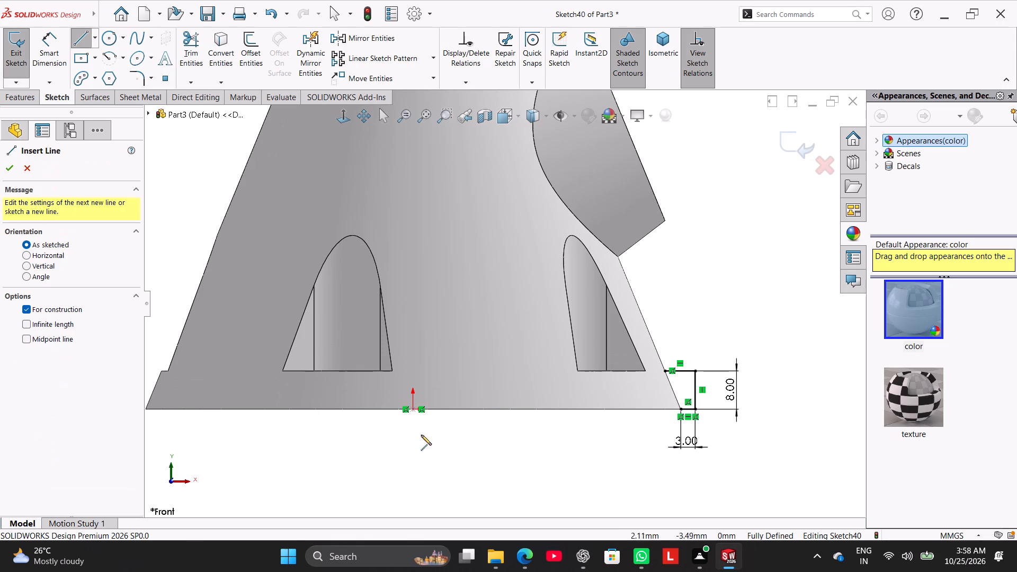
left_click(413, 409)
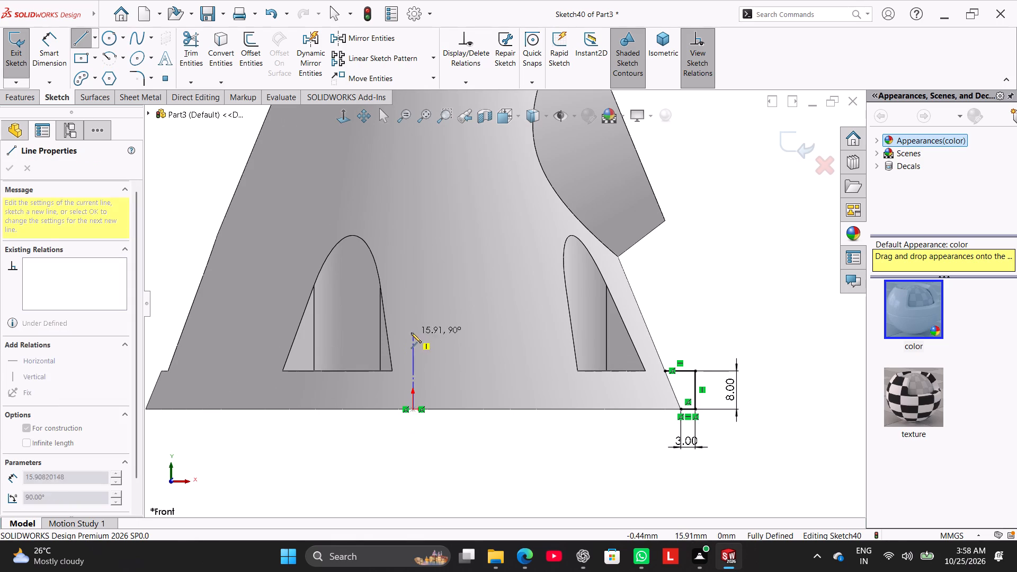
left_click(411, 333)
right_click(457, 305)
left_click(476, 308)
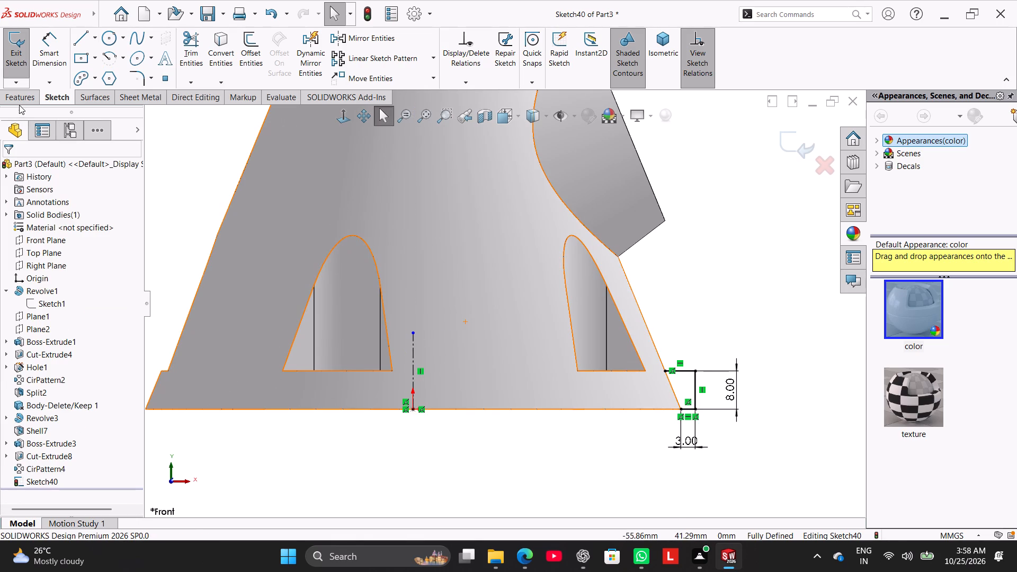
Revolve the flange profile 360 degrees around the construction line, closing the open sketch automatically and merging the result with the housing.
left_click(19, 102)
left_click(71, 49)
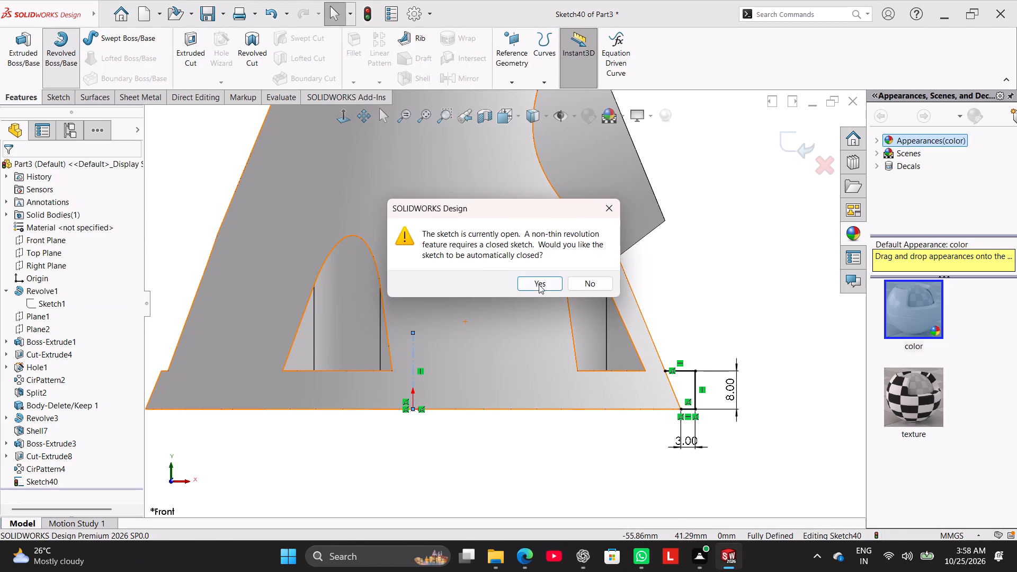
left_click(539, 283)
scroll(524, 424, "up", 2)
middle_click_drag(466, 431, 454, 498)
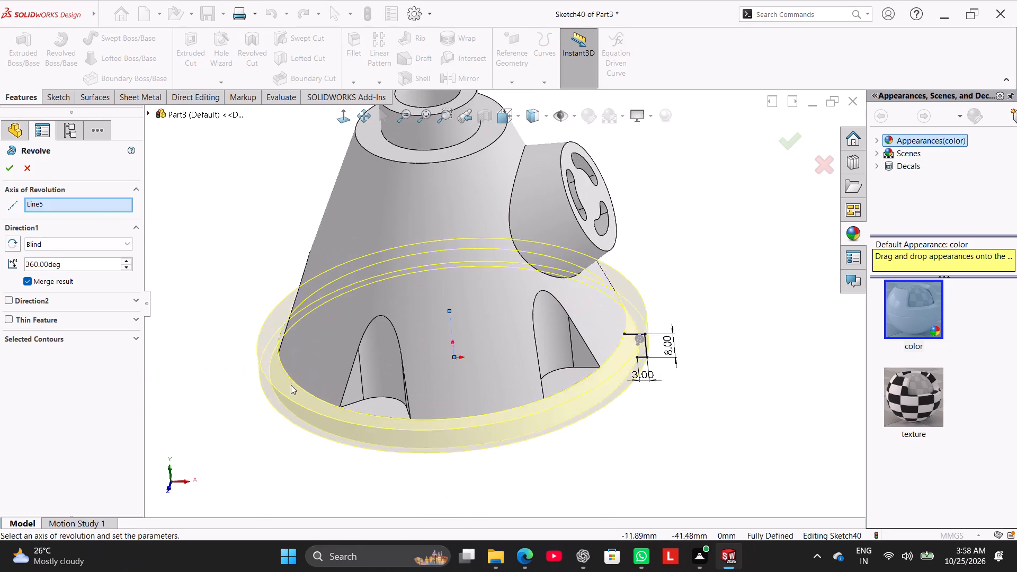
left_click(13, 166)
left_click(213, 253)
Section the housing along the Front Plane and reopen the flange profile sketch to examine the base flange, leaving both without changes.
middle_click_drag(276, 318, 293, 335)
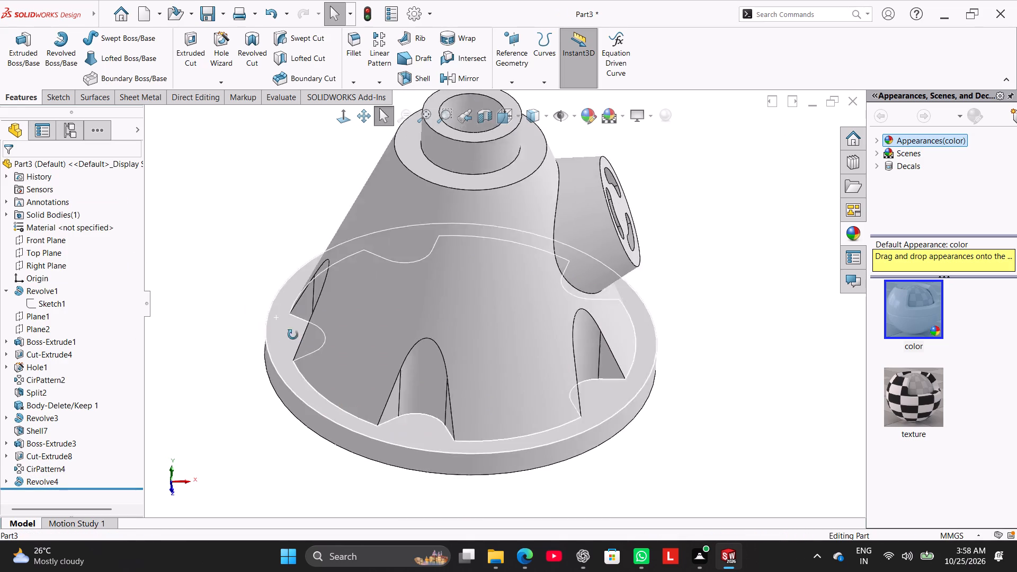
middle_click_drag(293, 335, 251, 300)
scroll(287, 373, "up", 3)
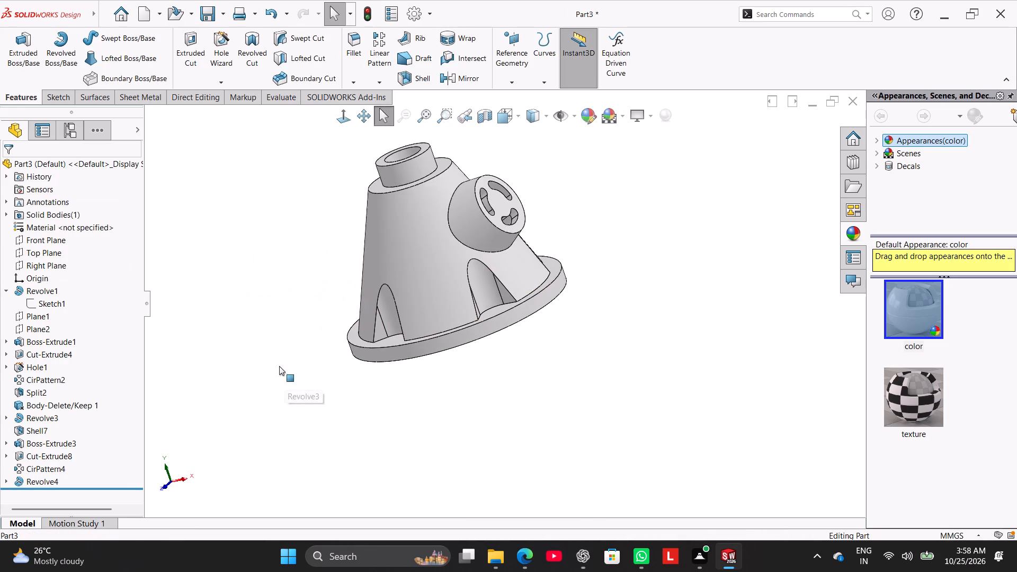
middle_click(279, 347)
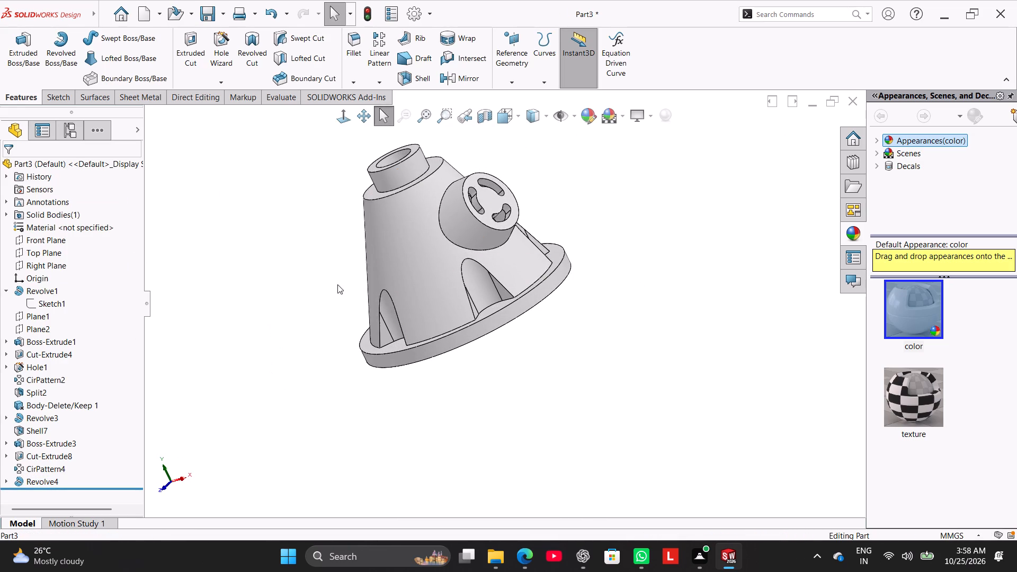
right_click_drag(193, 348, 374, 219)
left_click(233, 322)
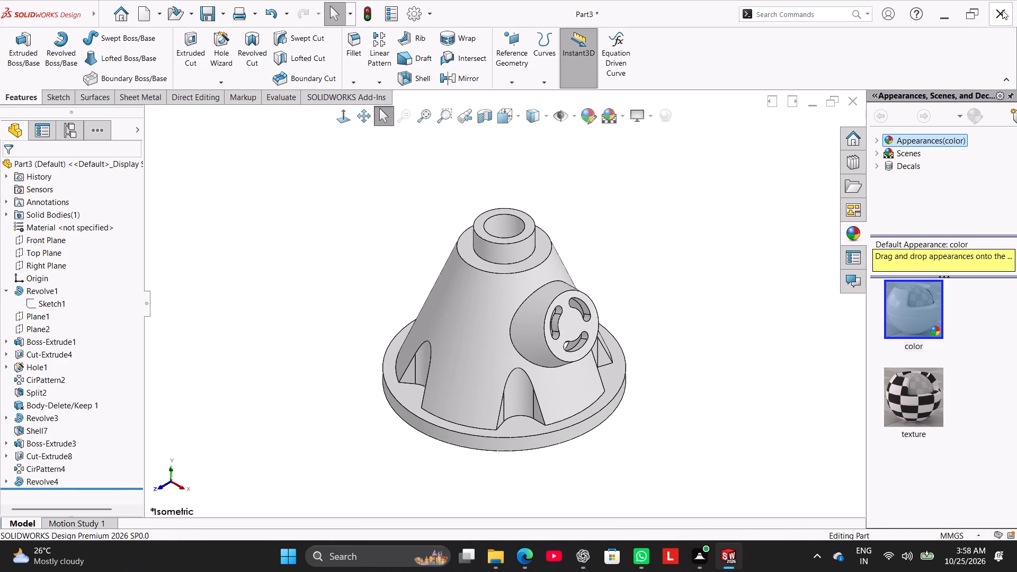
left_click(487, 119)
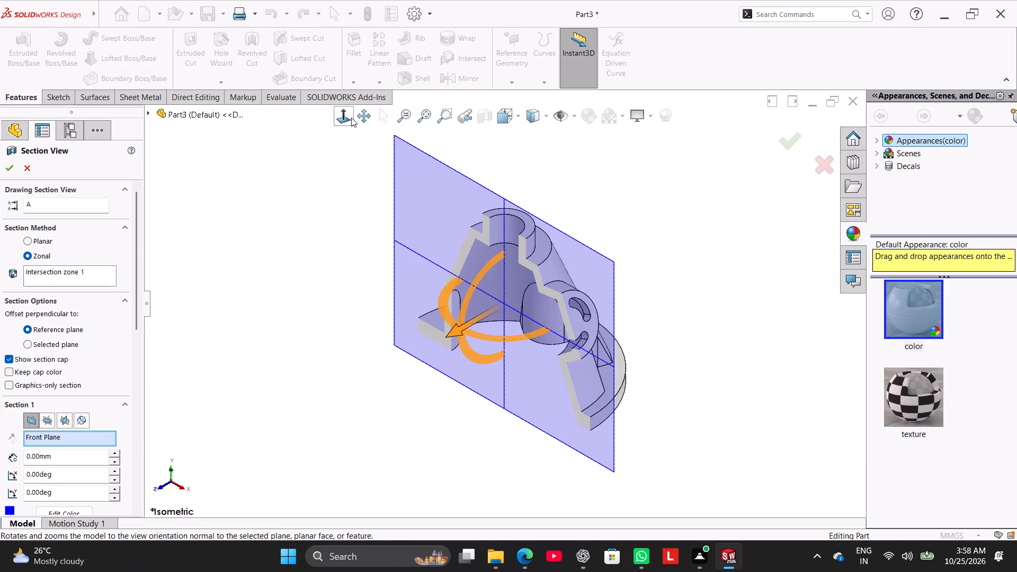
left_click(351, 118)
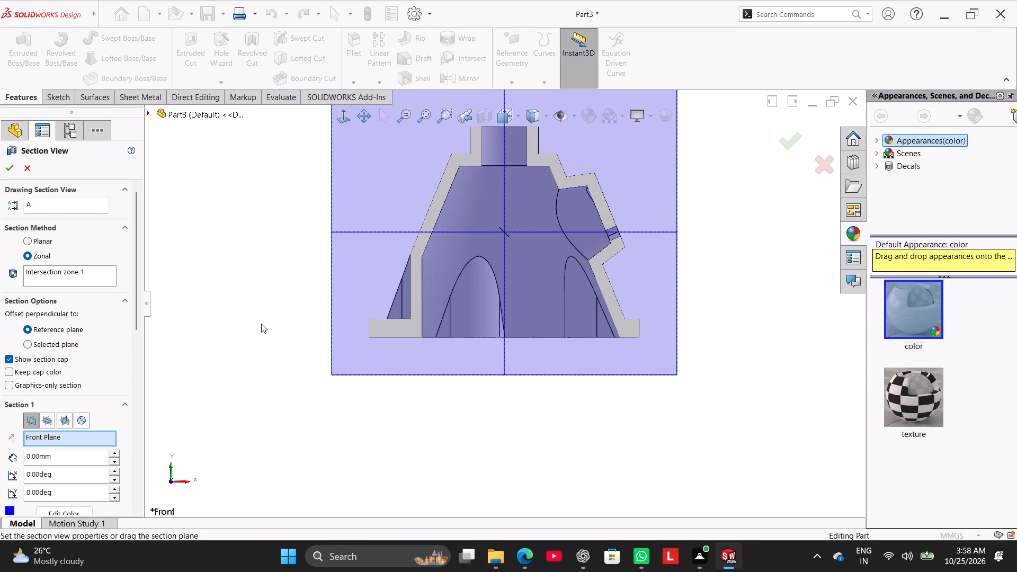
left_click(33, 167)
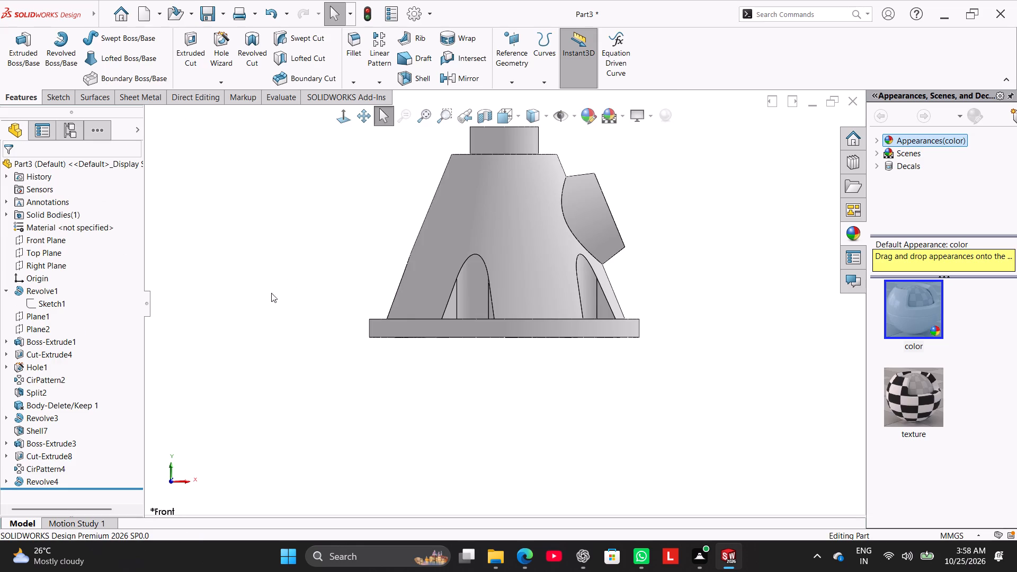
right_click(45, 480)
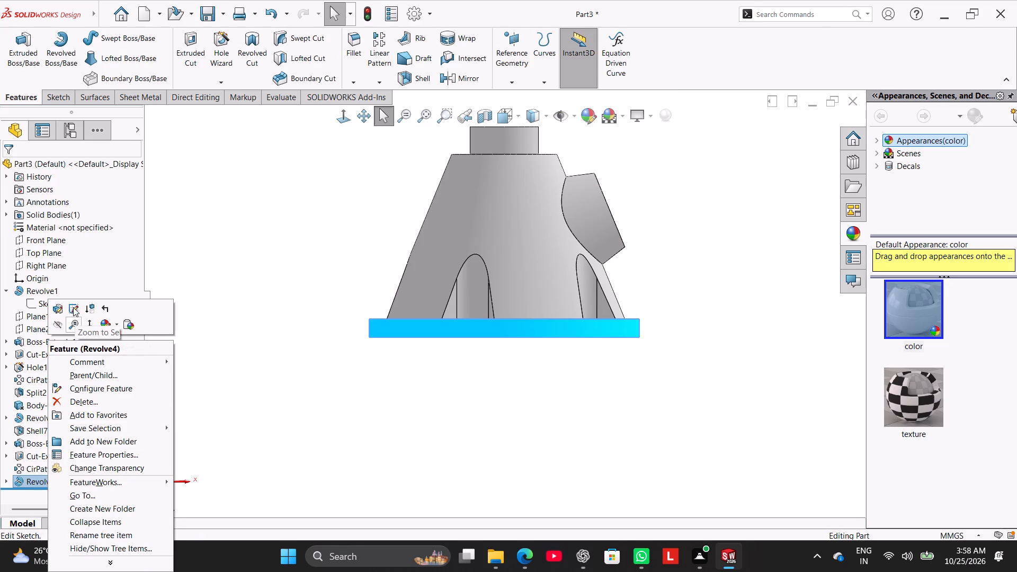
left_click(73, 307)
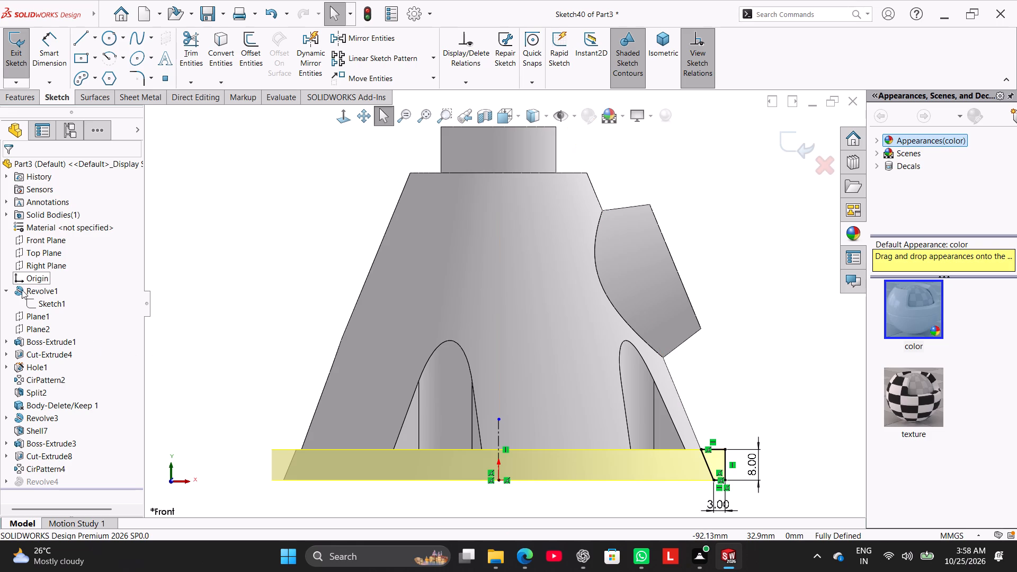
left_click(21, 56)
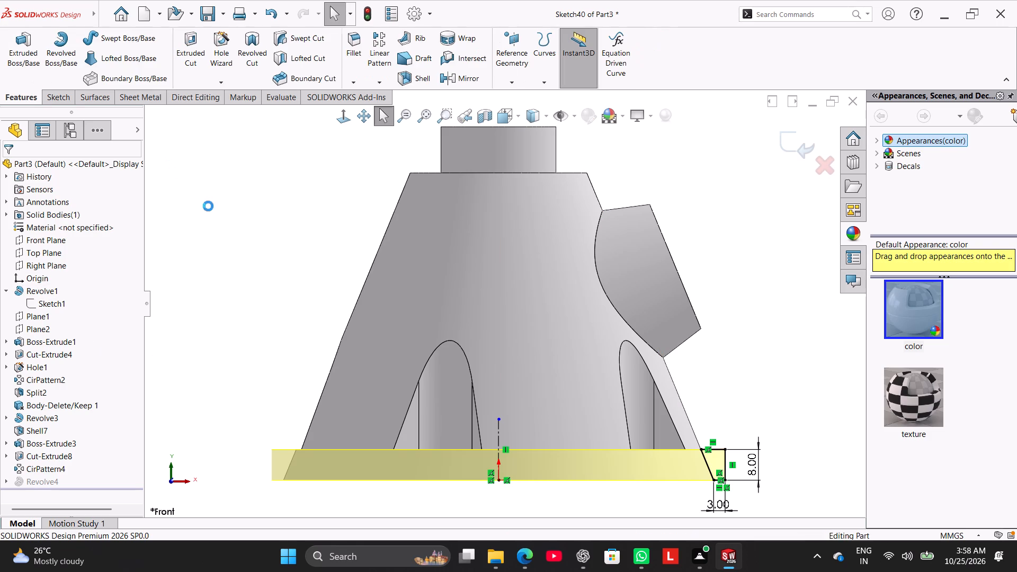
Place a legacy counterbored hole, 7 mm diameter, 8 mm deep, with a 15 mm by 3 mm counterbore, at the negative X, positive Z pocket's arc centre.
right_click_drag(240, 276, 364, 200)
left_click(209, 49)
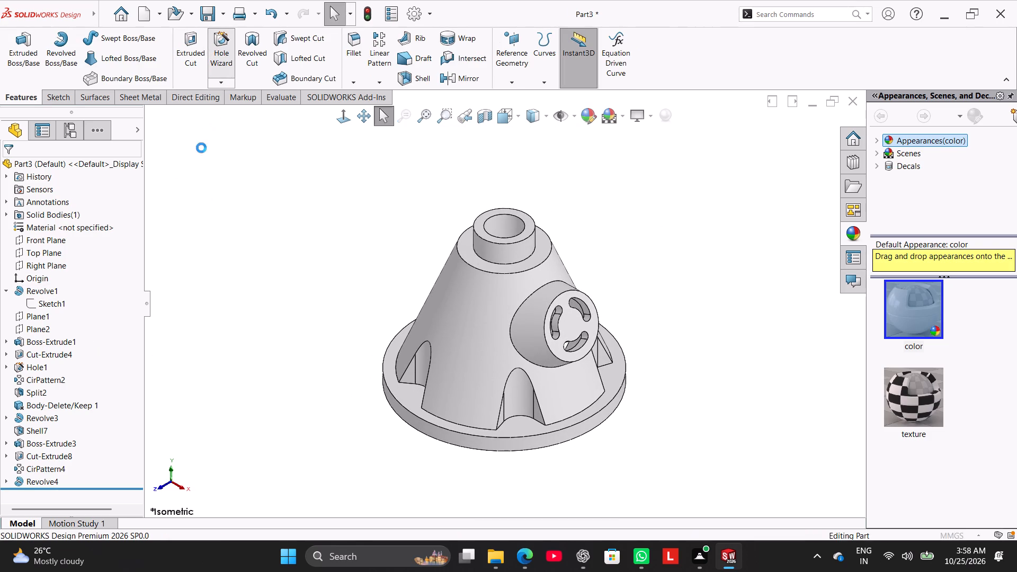
left_click(92, 256)
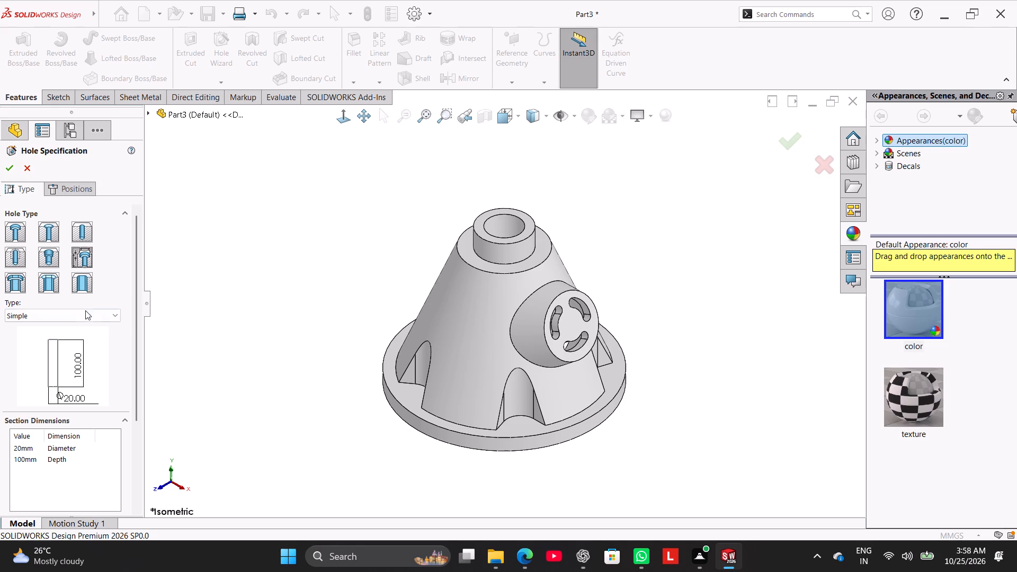
left_click(86, 317)
left_click(87, 388)
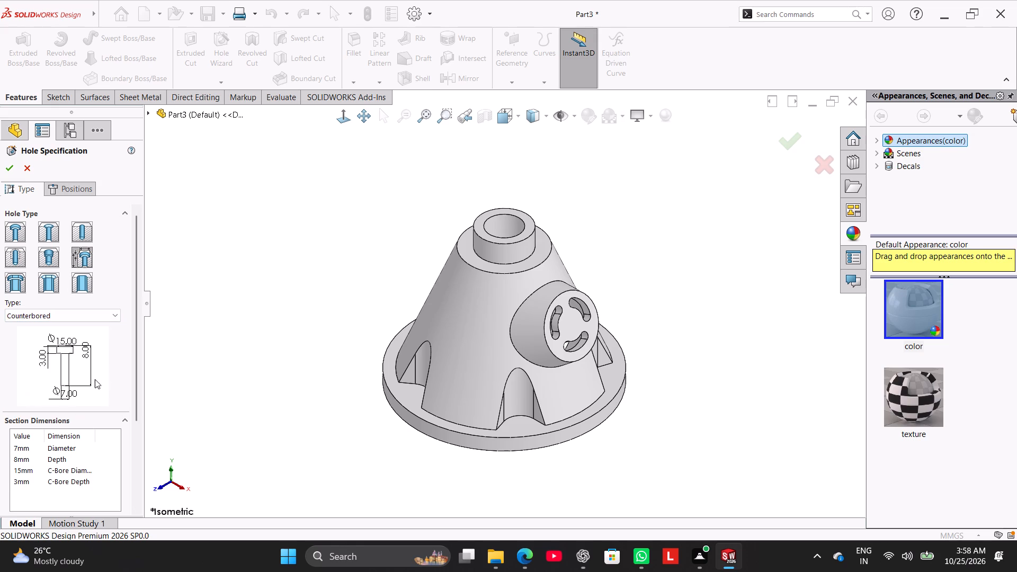
left_click_drag(135, 338, 149, 381)
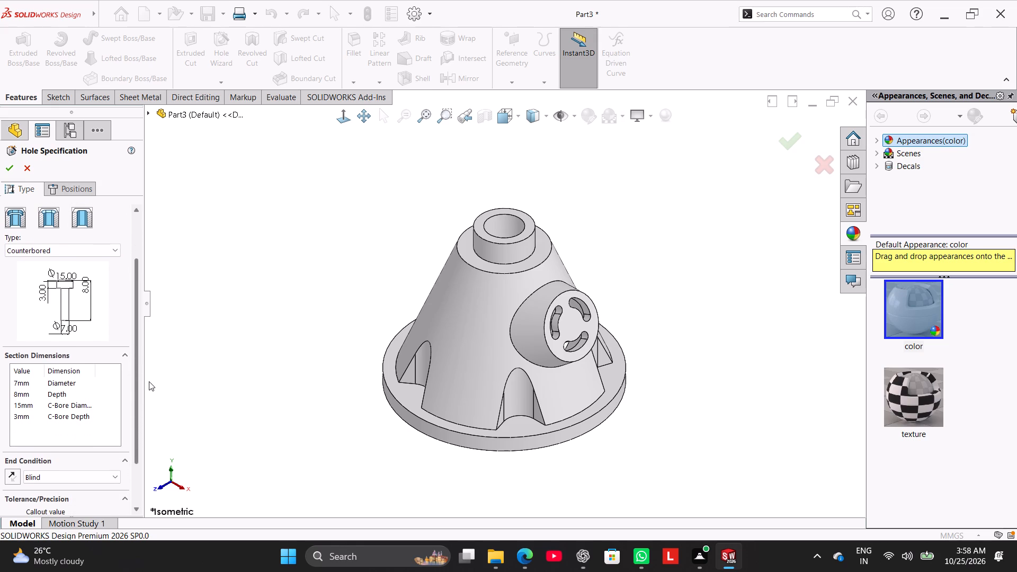
left_click_drag(149, 381, 154, 392)
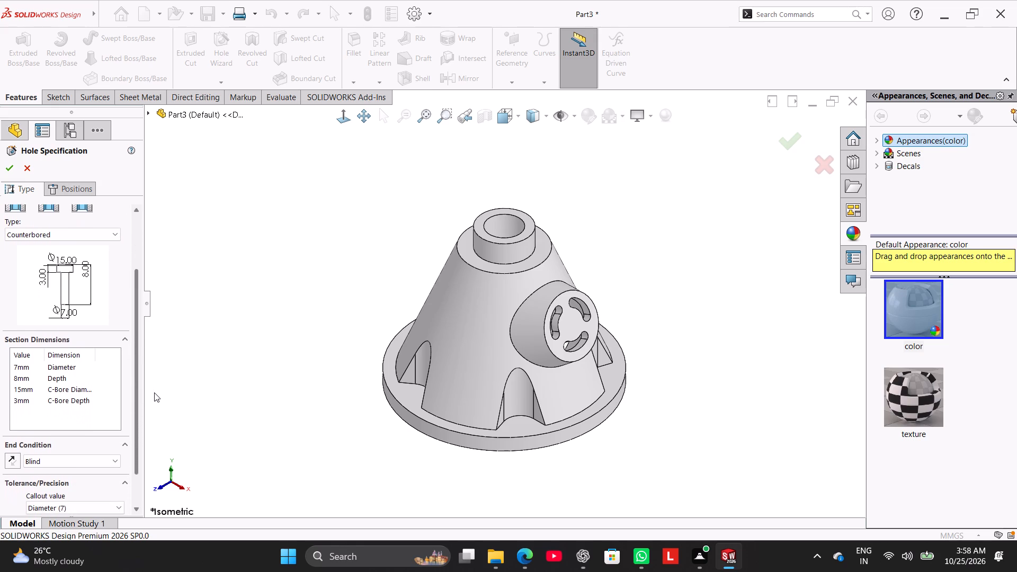
left_click_drag(154, 392, 155, 404)
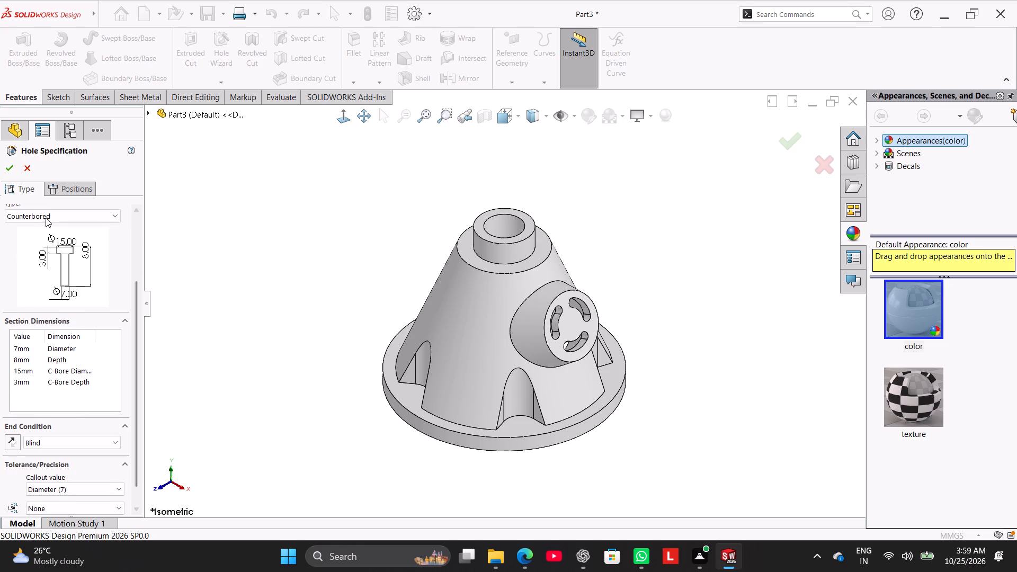
left_click(63, 192)
left_click(408, 394)
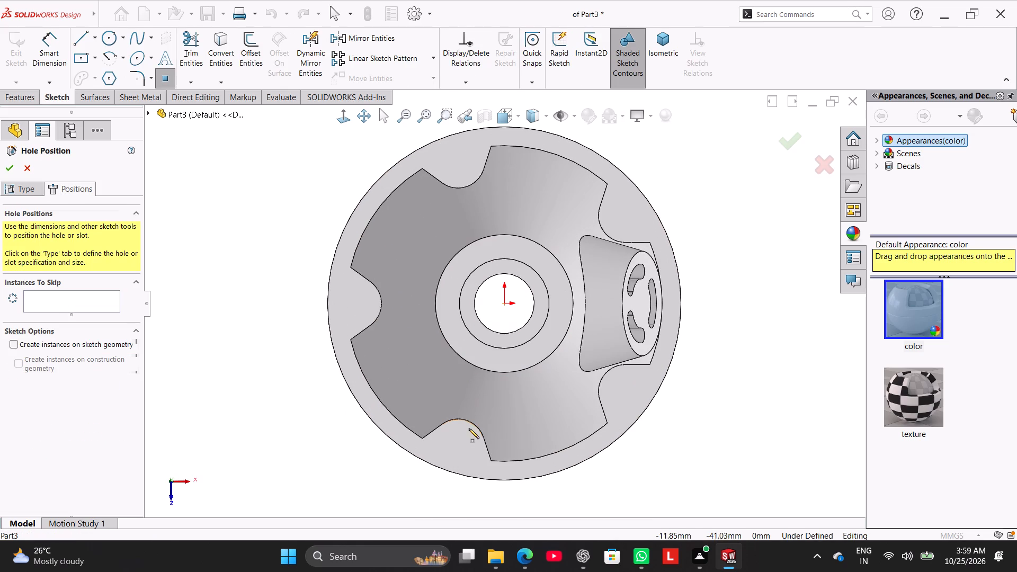
left_click(457, 445)
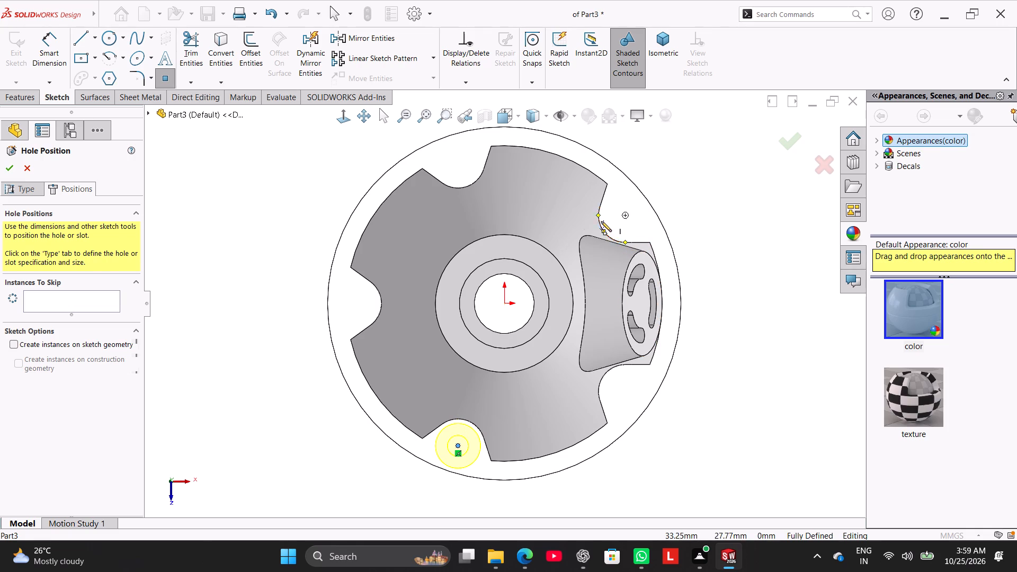
left_click(9, 167)
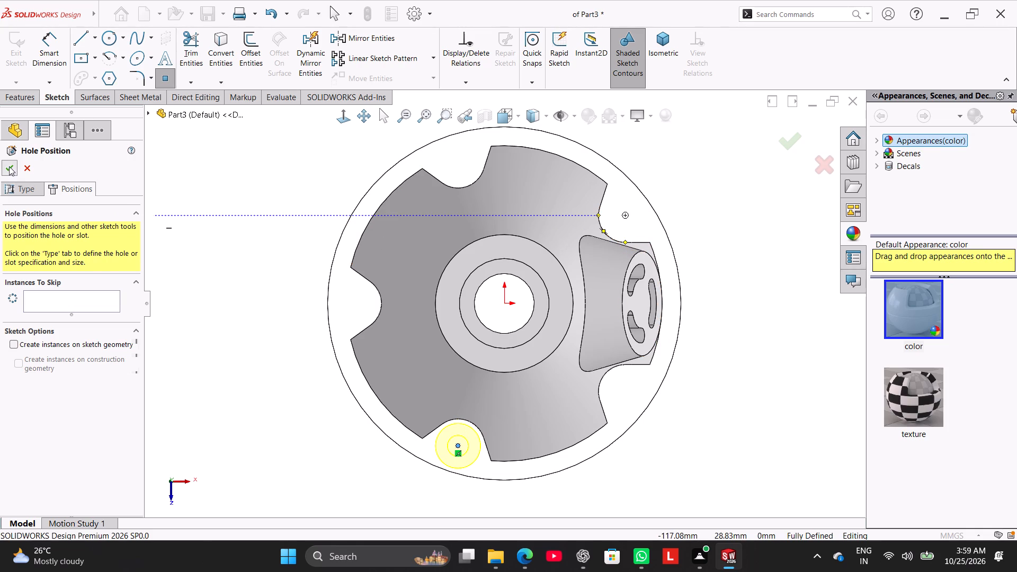
left_click(210, 401)
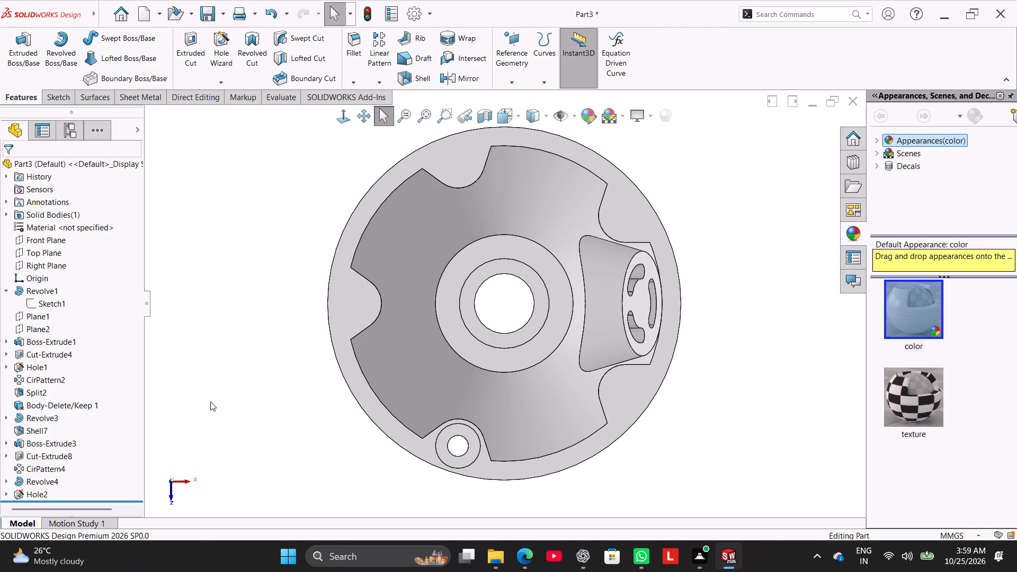
Edit the counterbored hole's positions, adding holes at the arc centres of the positive X, negative Z pocket and the two remaining negative X pockets.
right_click(43, 490)
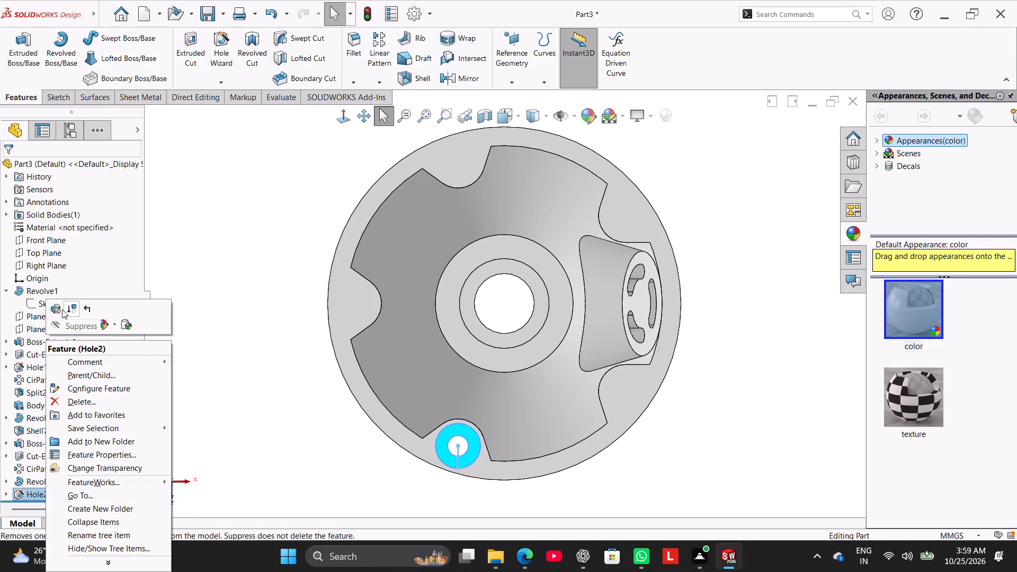
left_click(58, 308)
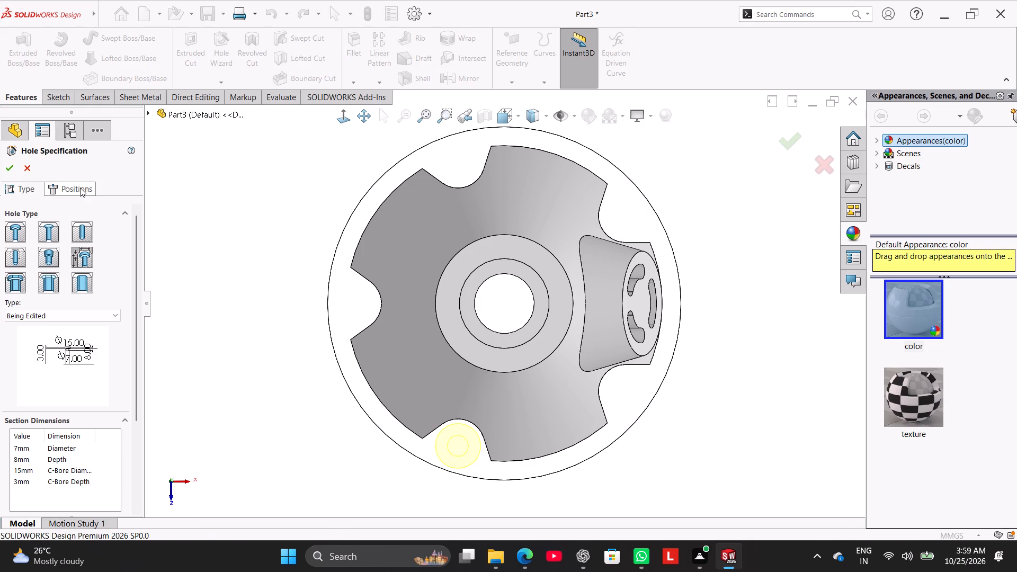
left_click(80, 187)
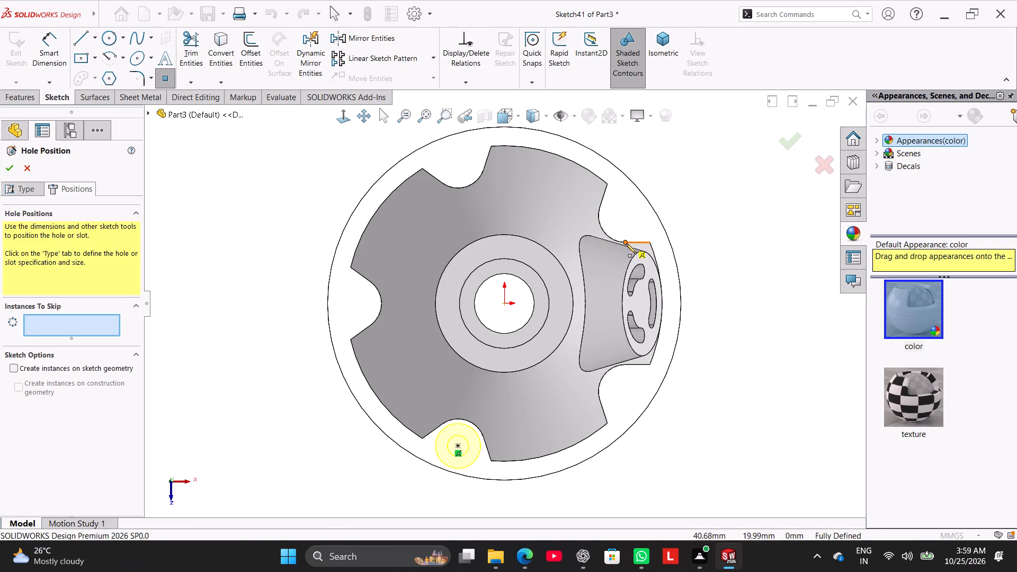
left_click(625, 215)
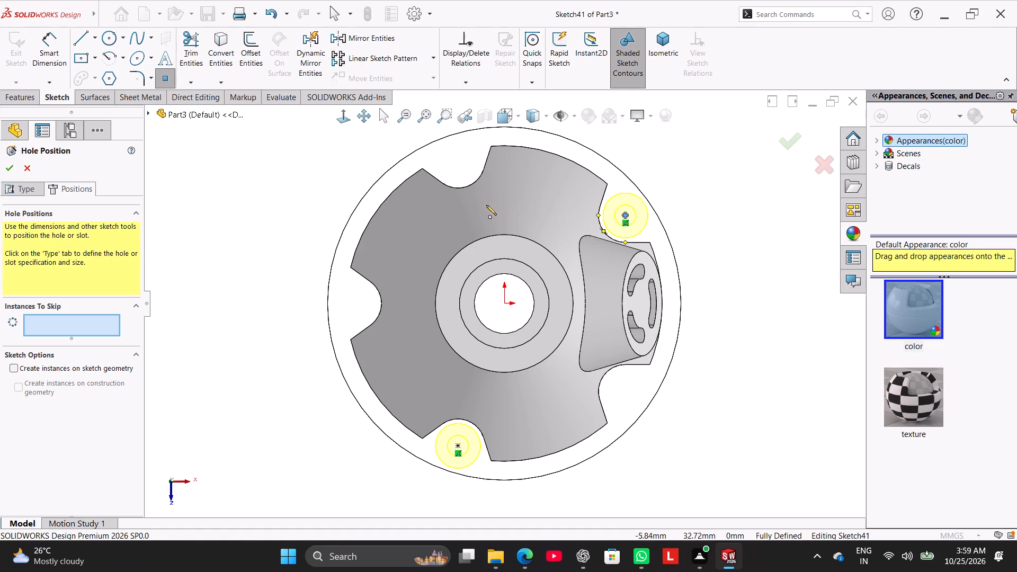
left_click(457, 161)
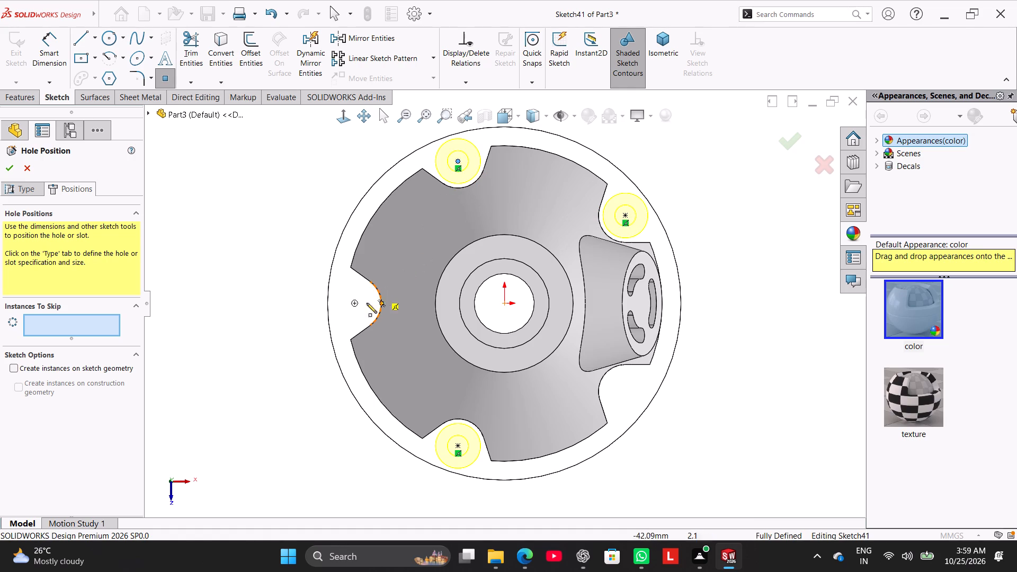
left_click(353, 302)
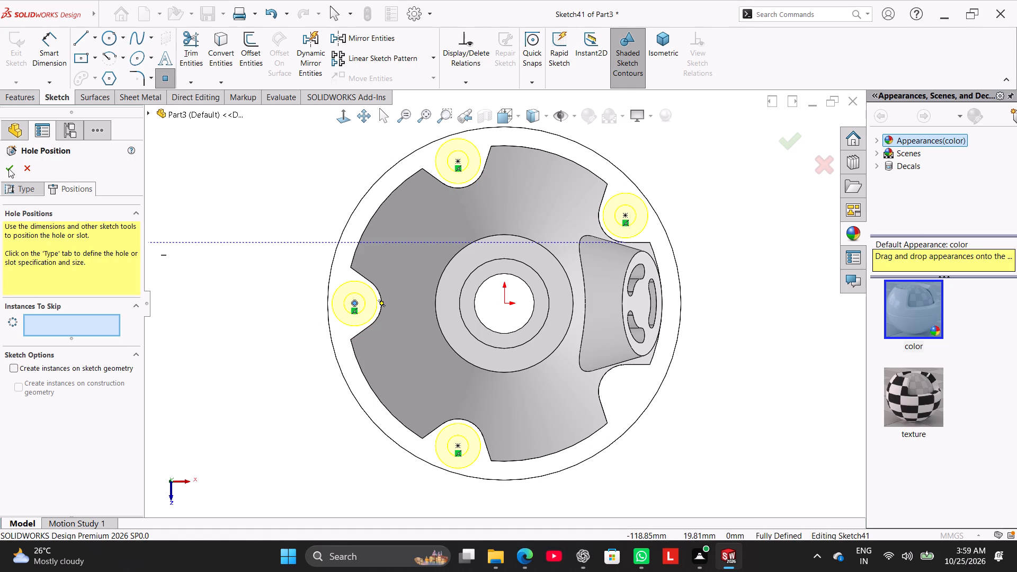
left_click(8, 168)
right_click_drag(228, 278, 317, 201)
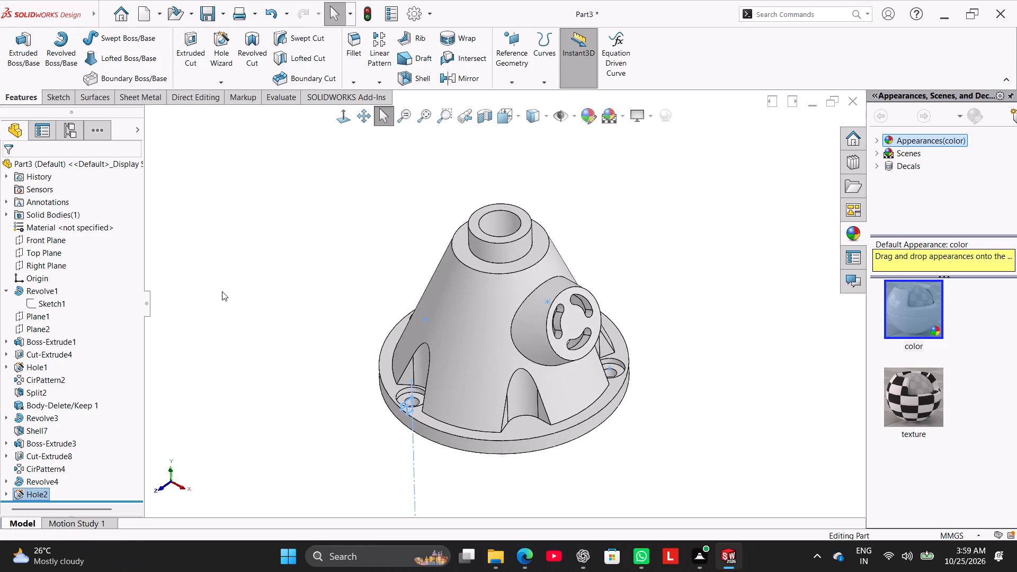
left_click(215, 291)
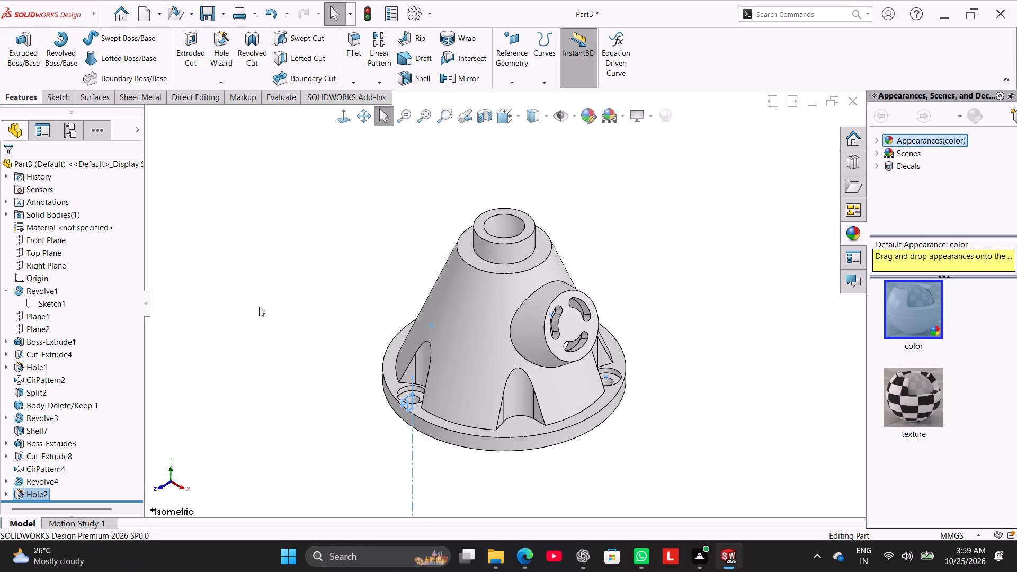
middle_click_drag(276, 309, 284, 451)
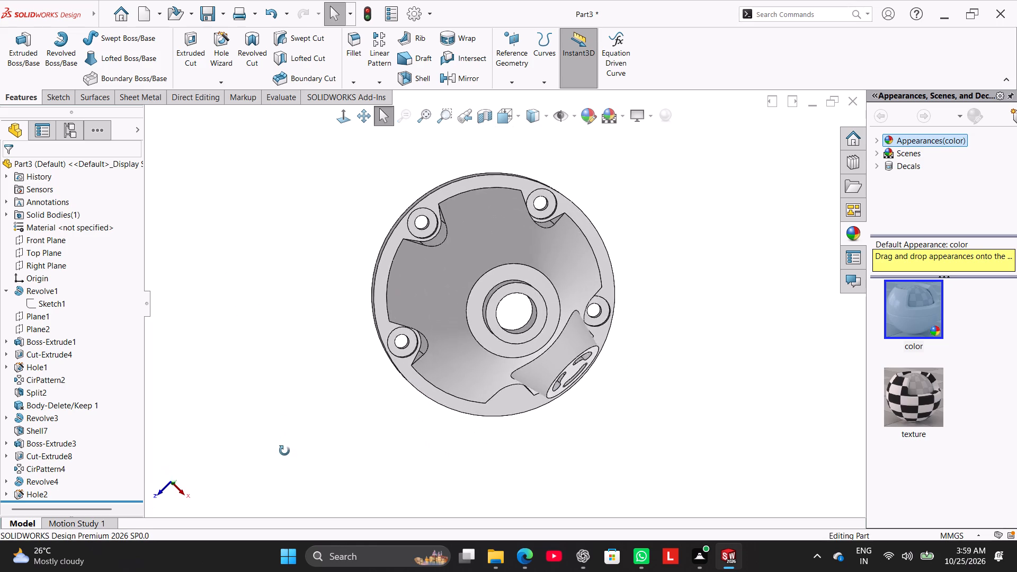
Edit the counterbored hole's positions, adding a fifth hole at the arc centre of the positive X, positive Z pocket.
middle_click_drag(284, 451, 272, 403)
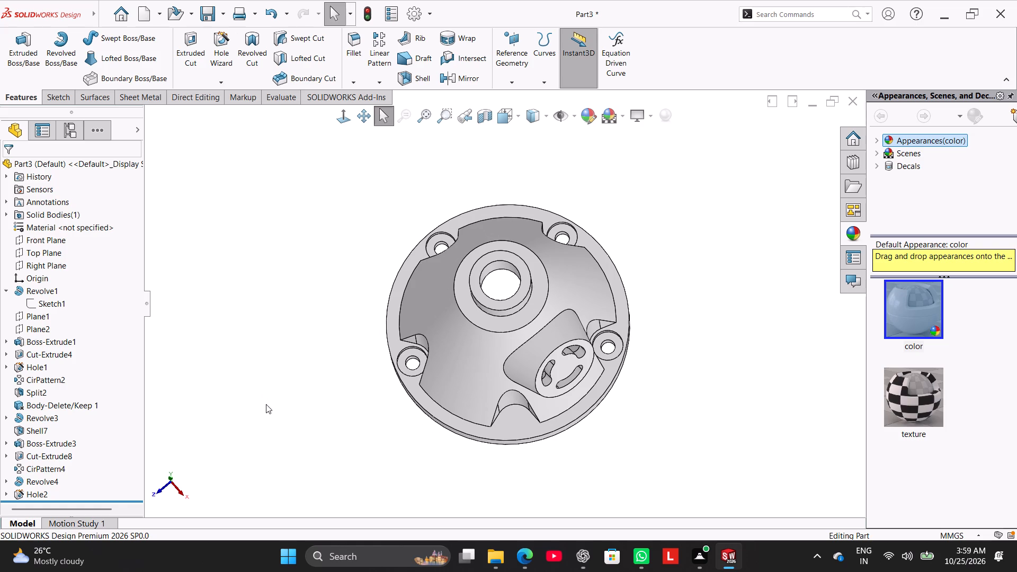
right_click(38, 495)
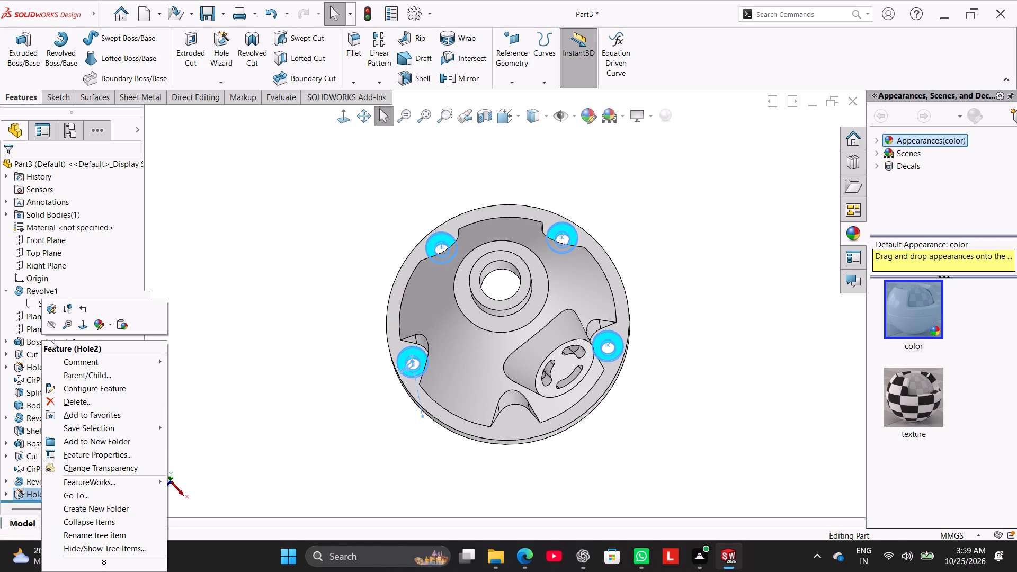
left_click(51, 307)
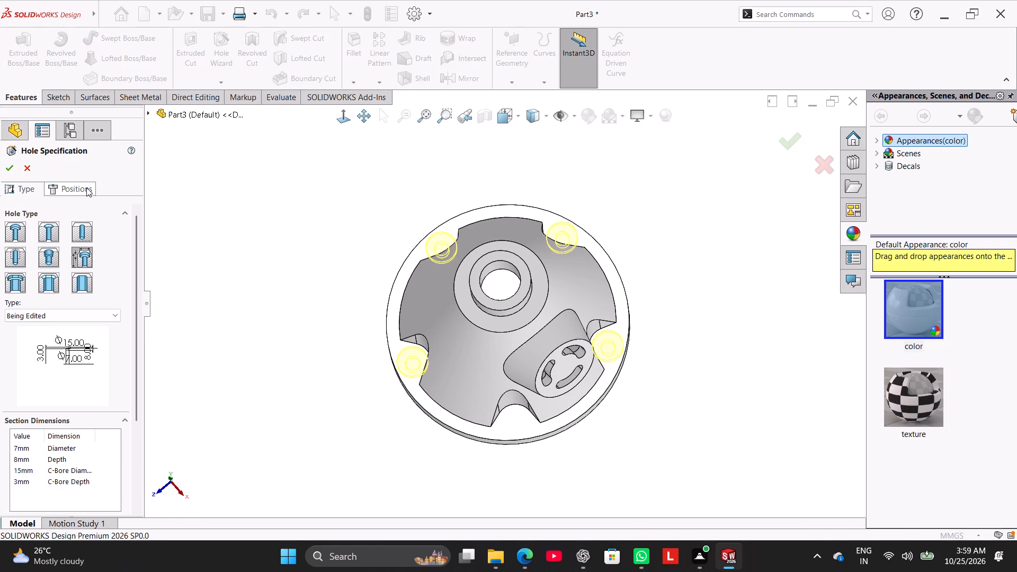
left_click(86, 187)
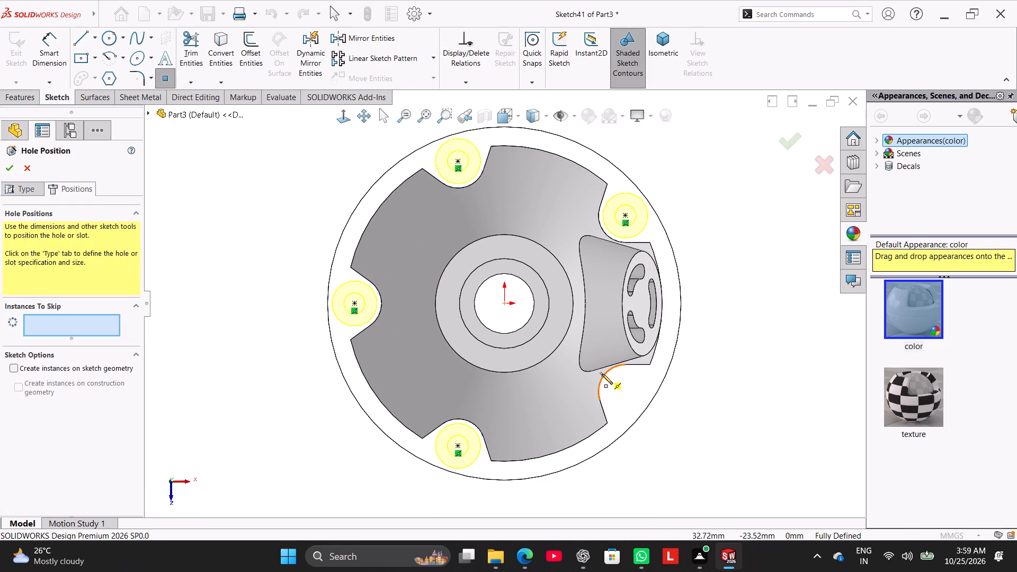
left_click(626, 392)
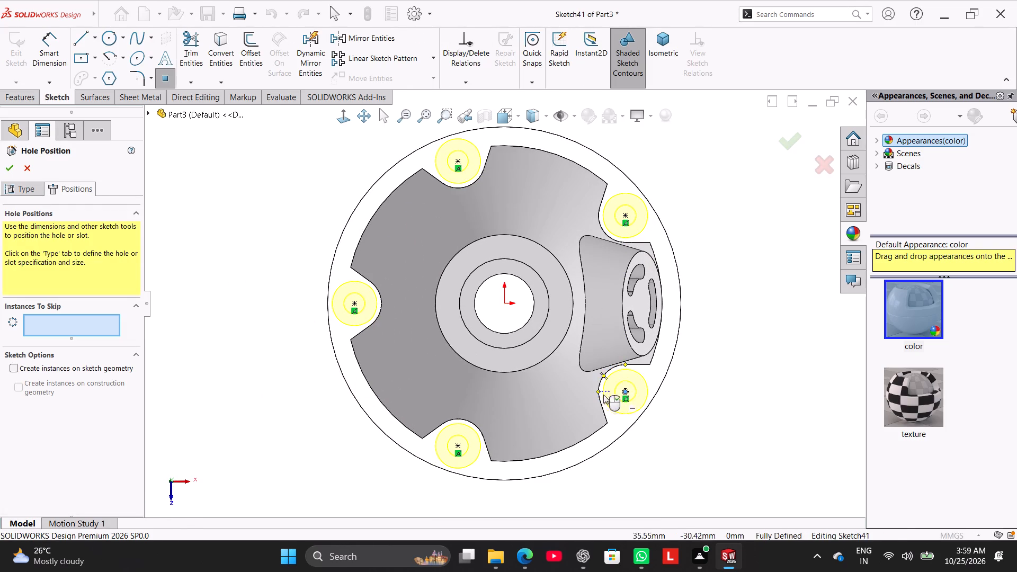
left_click(5, 169)
left_click(198, 275)
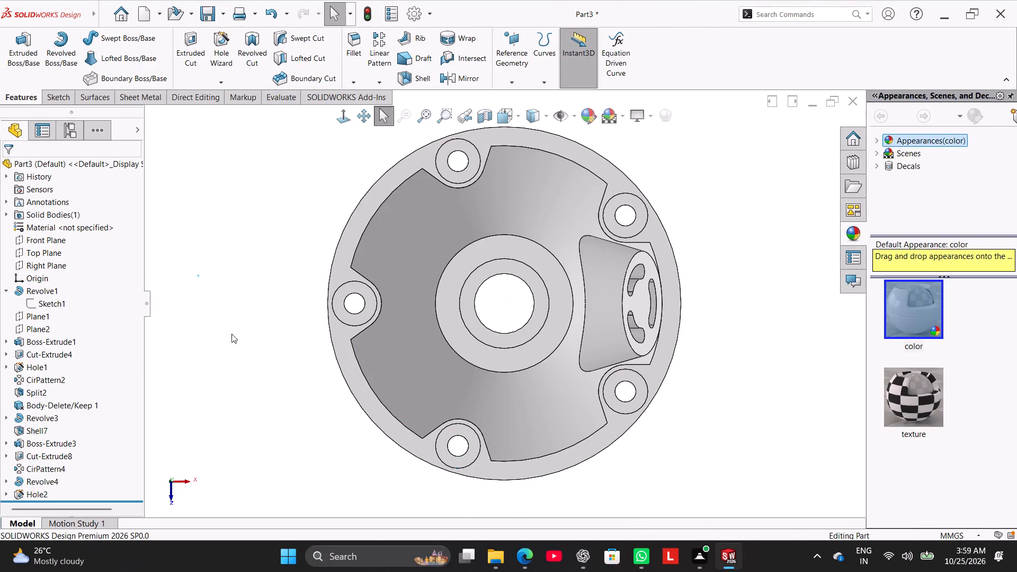
Section the housing along the Front Plane, examine the base holes and shell walls from several angles, and turn the section off.
right_click_drag(233, 338, 403, 249)
left_click(260, 337)
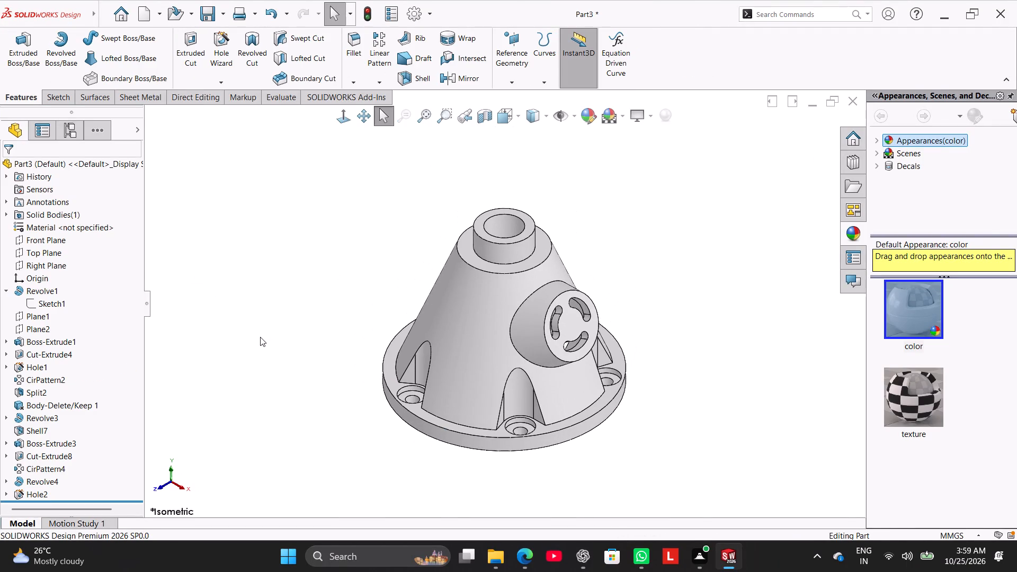
left_click(491, 119)
left_click(344, 119)
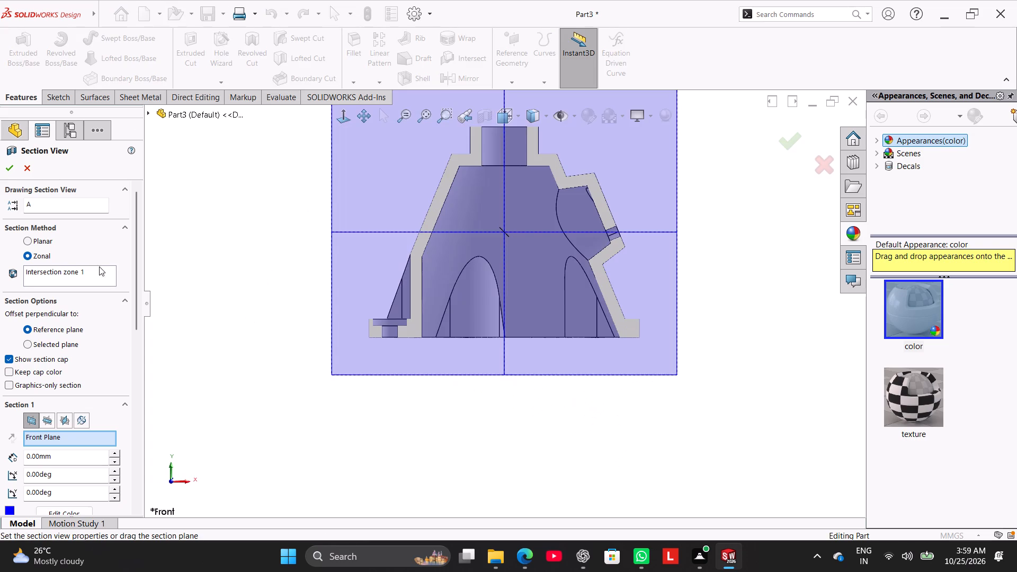
left_click(13, 163)
left_click(160, 300)
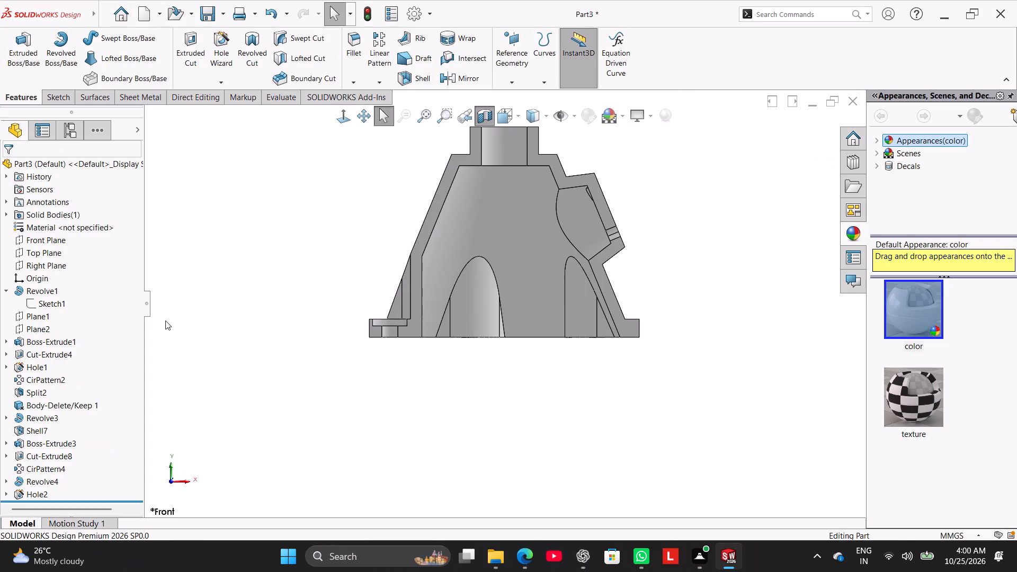
middle_click_drag(303, 263, 312, 326)
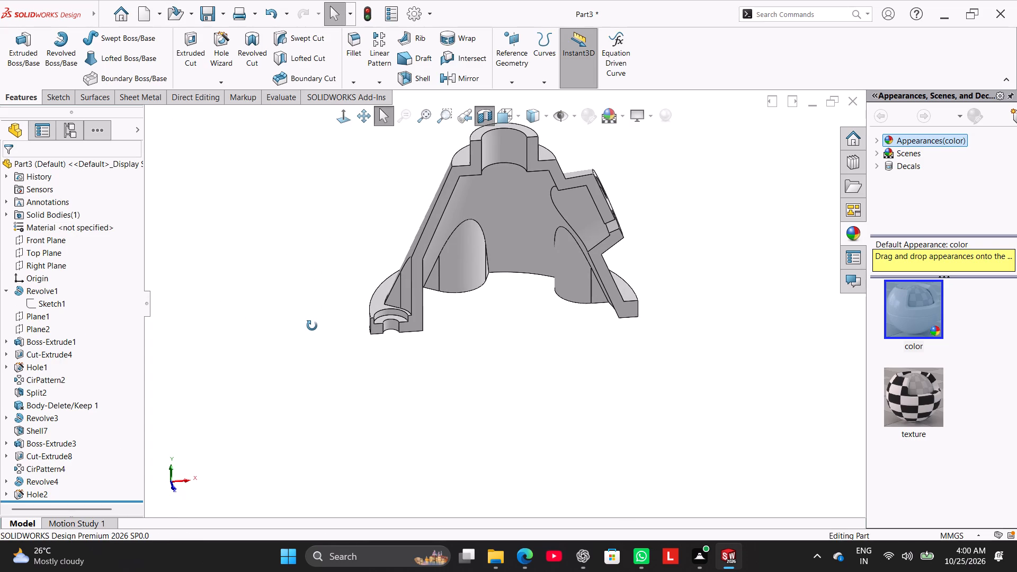
middle_click_drag(312, 326, 310, 278)
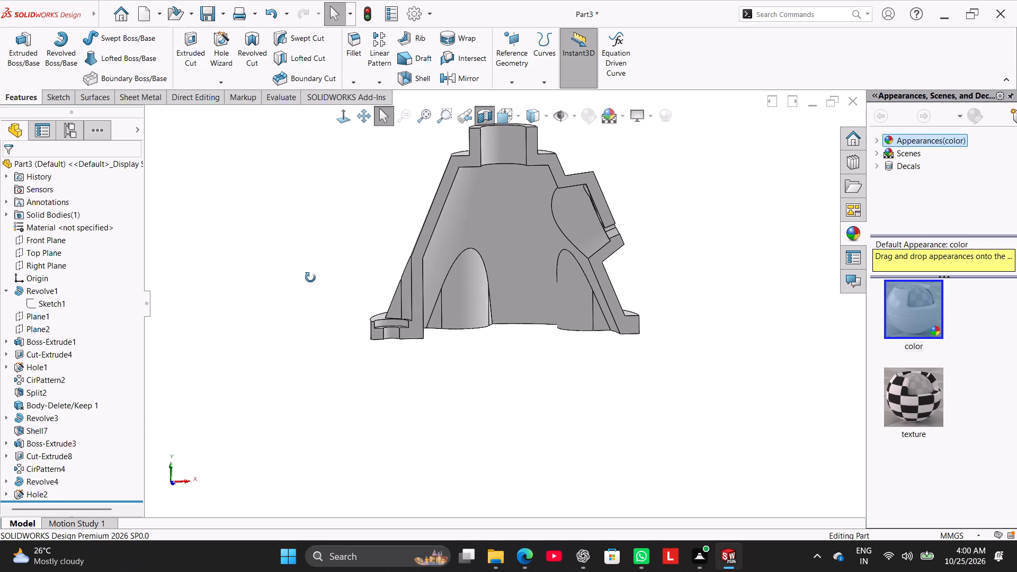
middle_click_drag(310, 278, 251, 306)
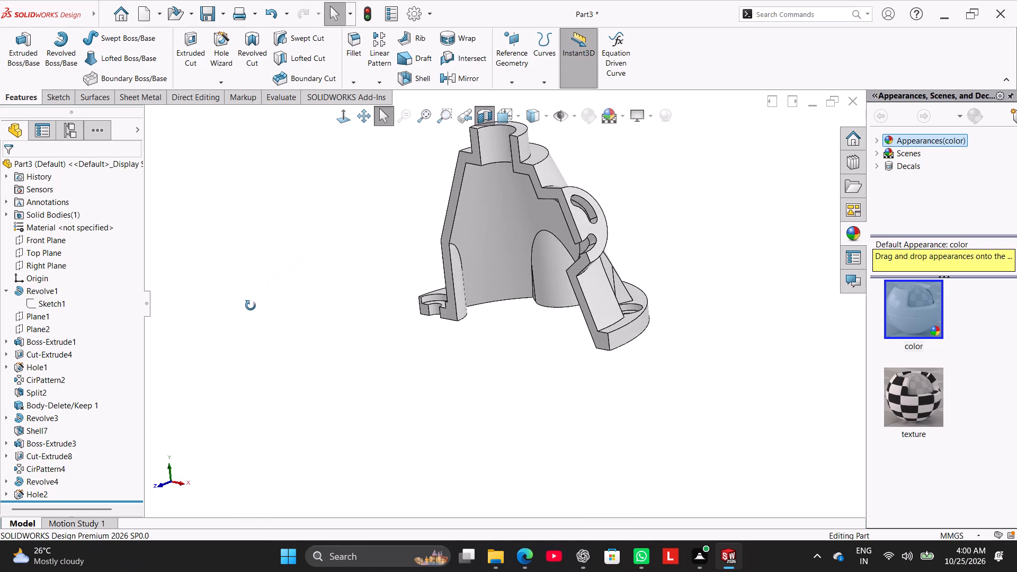
middle_click_drag(251, 306, 352, 311)
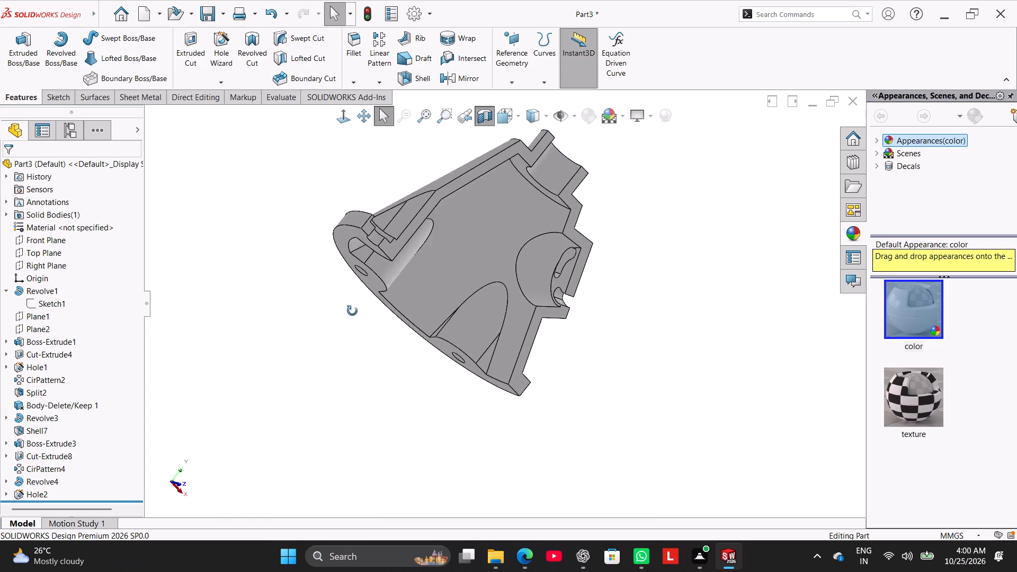
middle_click_drag(352, 311, 194, 255)
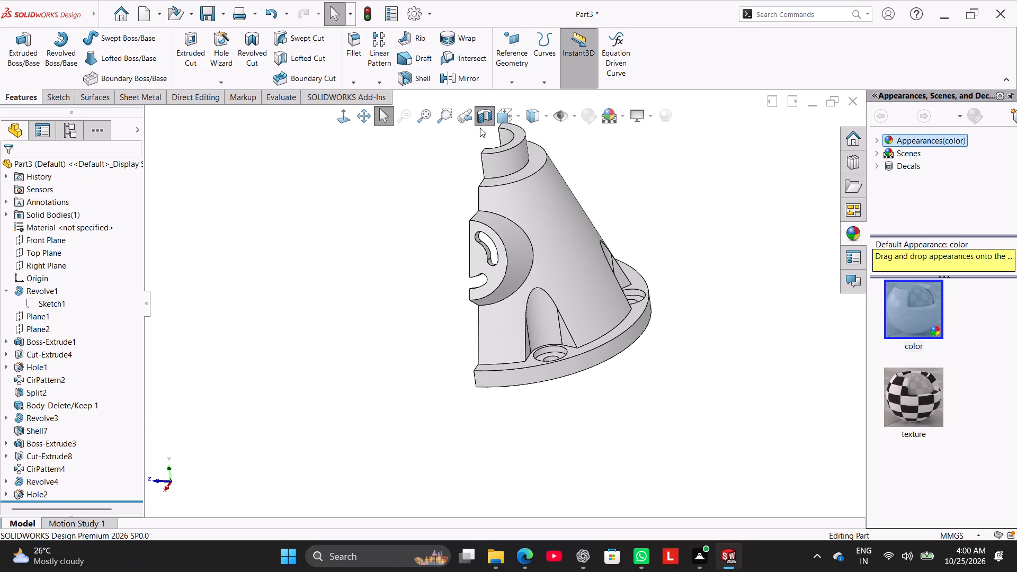
left_click(485, 122)
right_click_drag(326, 329, 438, 249)
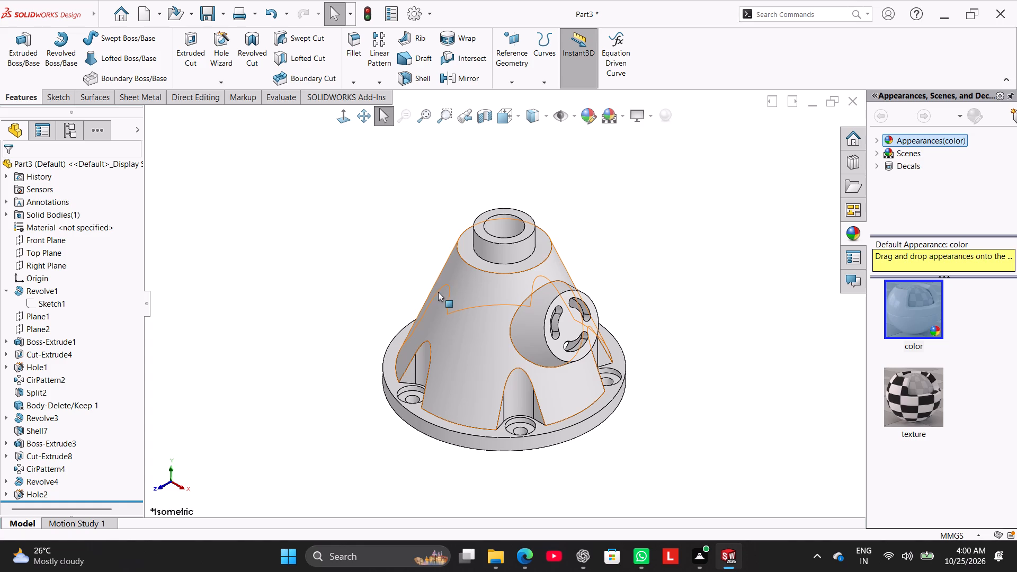
left_click(356, 290)
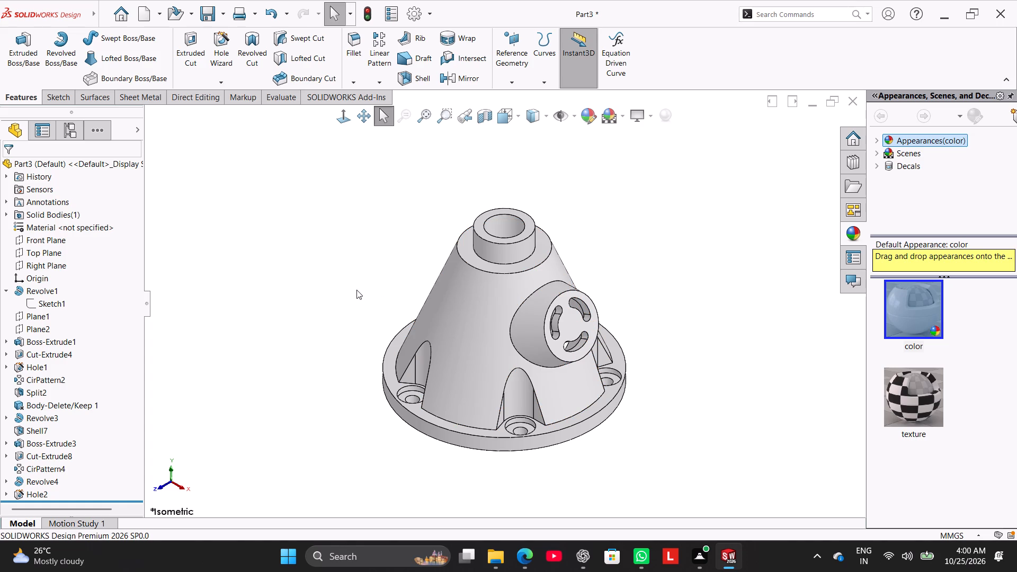
Edit the whole part's appearance and choose the standard light red swatch, RGB 255, 128, 128, after trying paler and pure red.
left_click(590, 115)
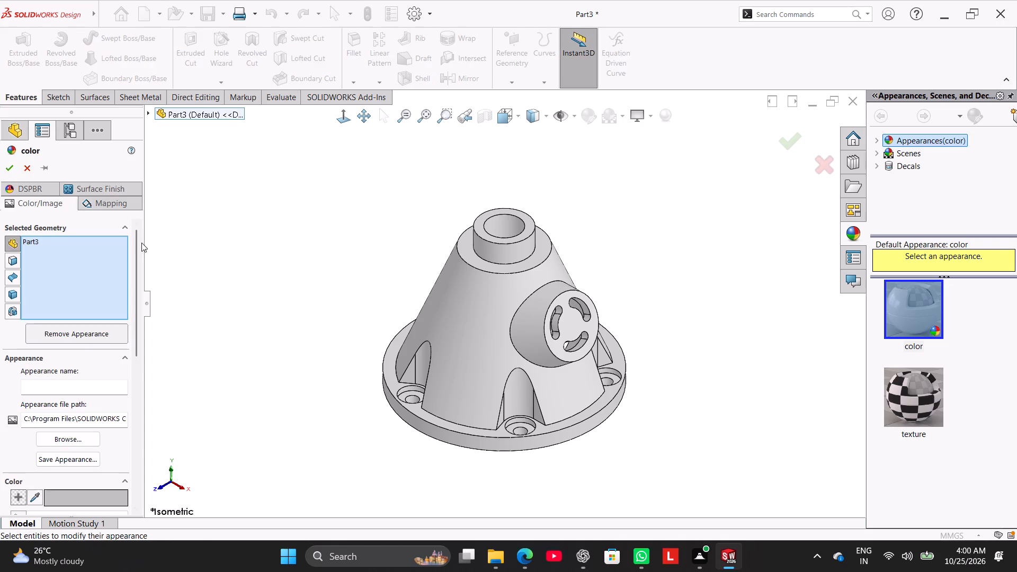
left_click_drag(139, 240, 151, 324)
left_click(41, 356)
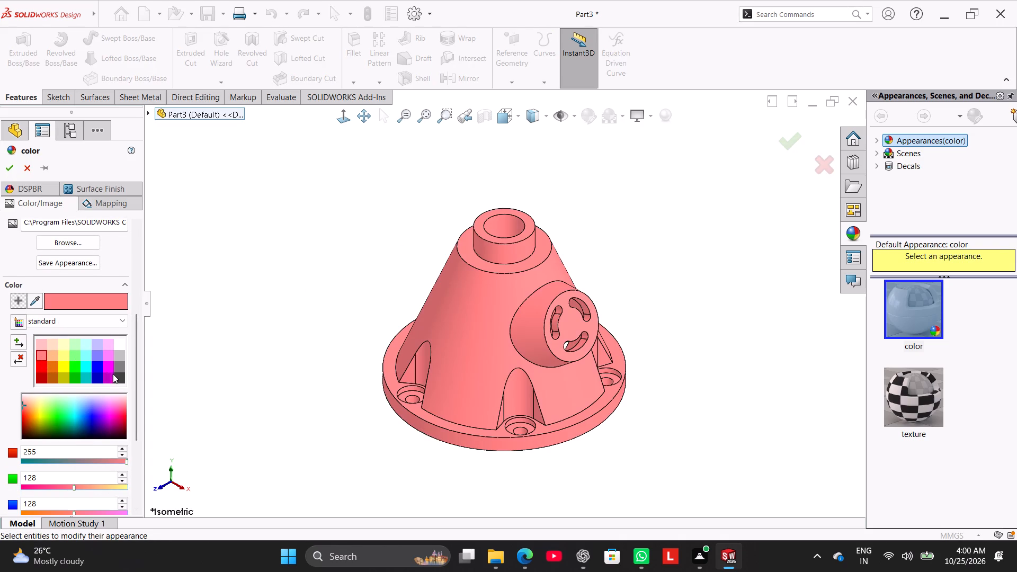
left_click(42, 342)
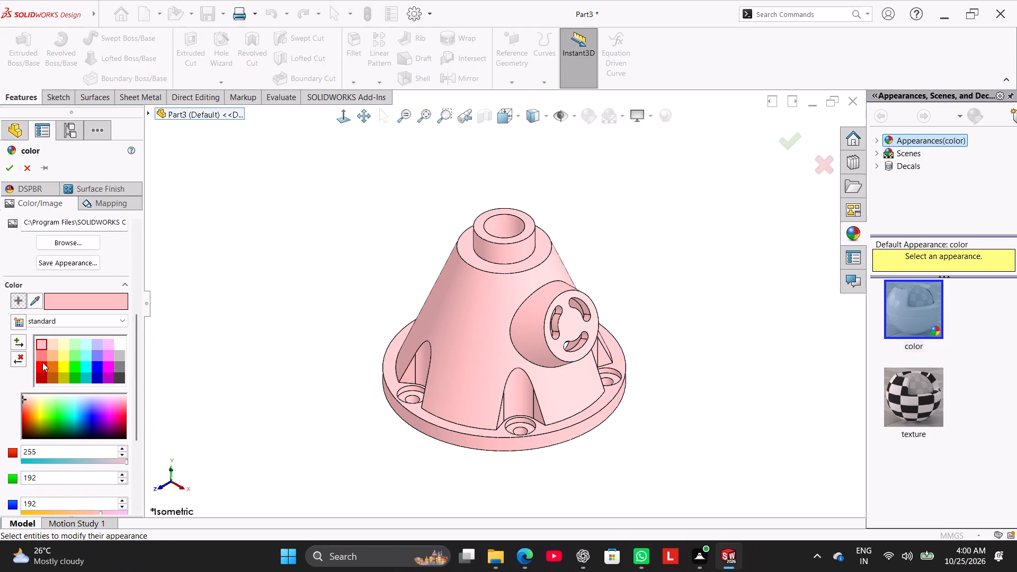
left_click(42, 362)
left_click(42, 358)
left_click_drag(136, 380, 139, 412)
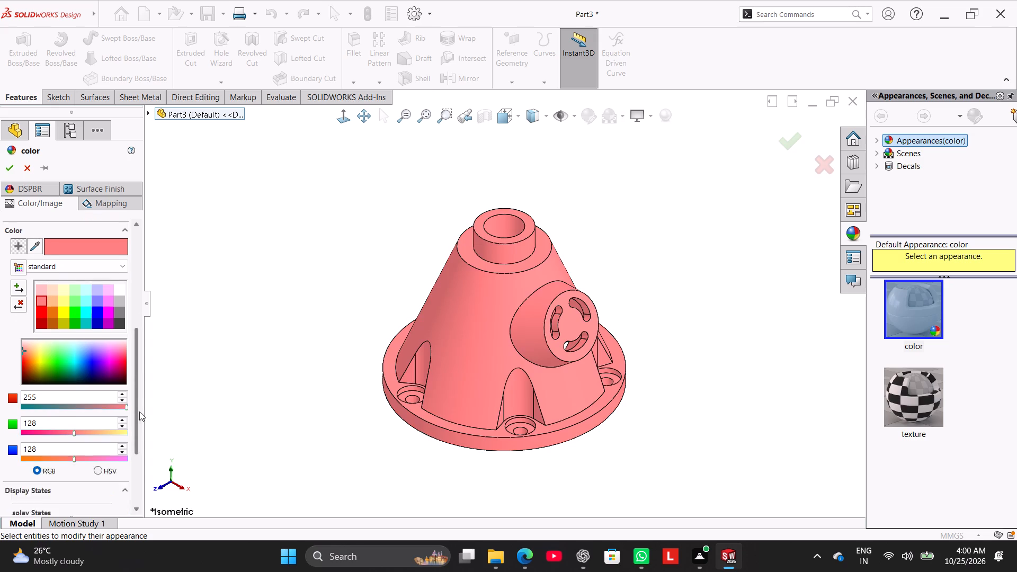
left_click_drag(139, 412, 141, 422)
left_click(45, 268)
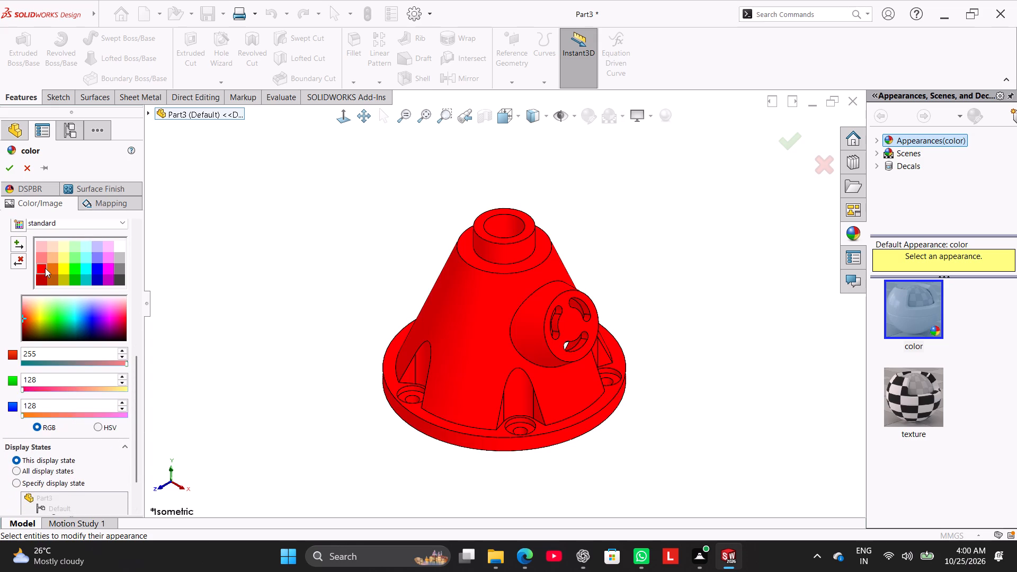
left_click(41, 259)
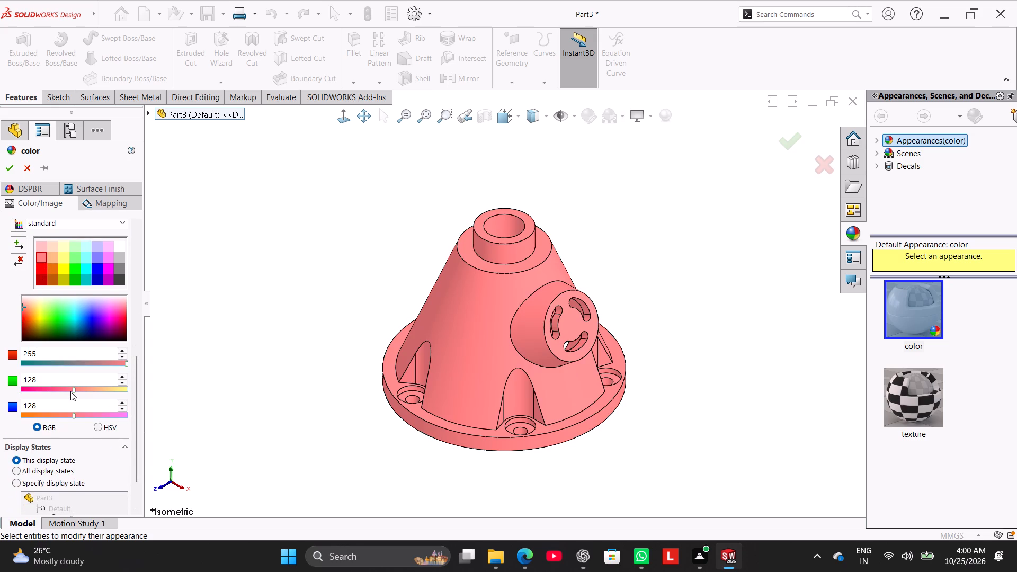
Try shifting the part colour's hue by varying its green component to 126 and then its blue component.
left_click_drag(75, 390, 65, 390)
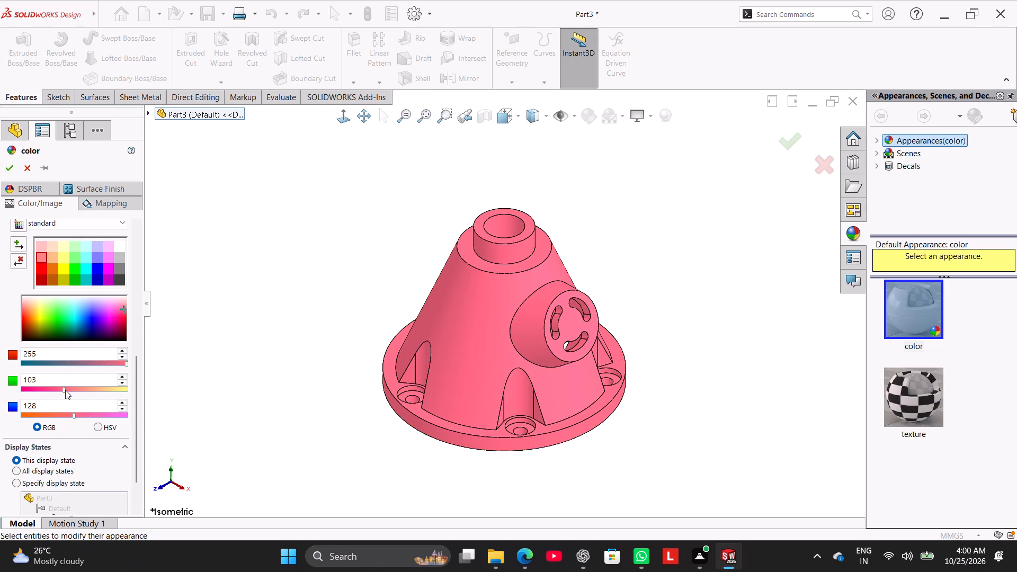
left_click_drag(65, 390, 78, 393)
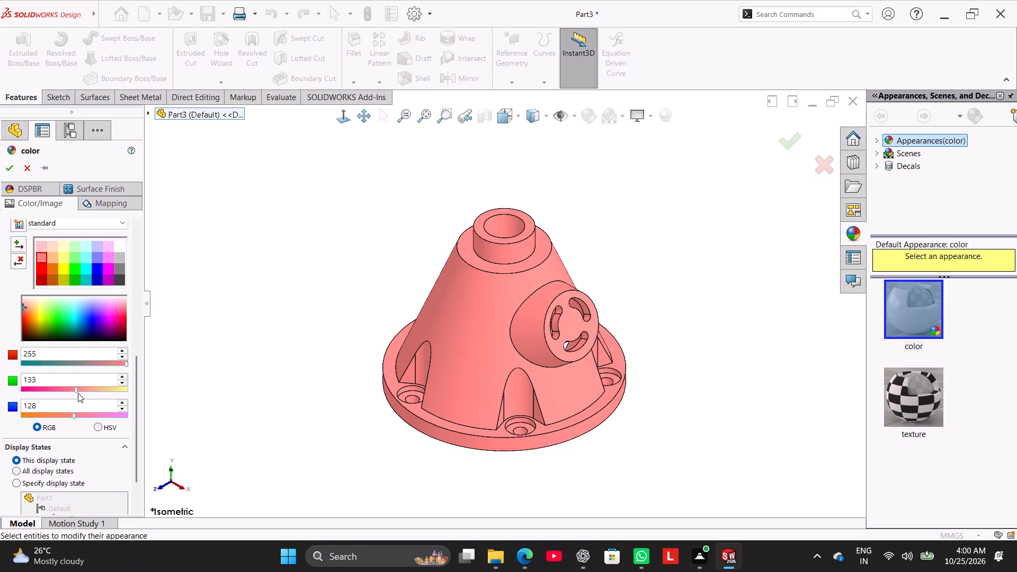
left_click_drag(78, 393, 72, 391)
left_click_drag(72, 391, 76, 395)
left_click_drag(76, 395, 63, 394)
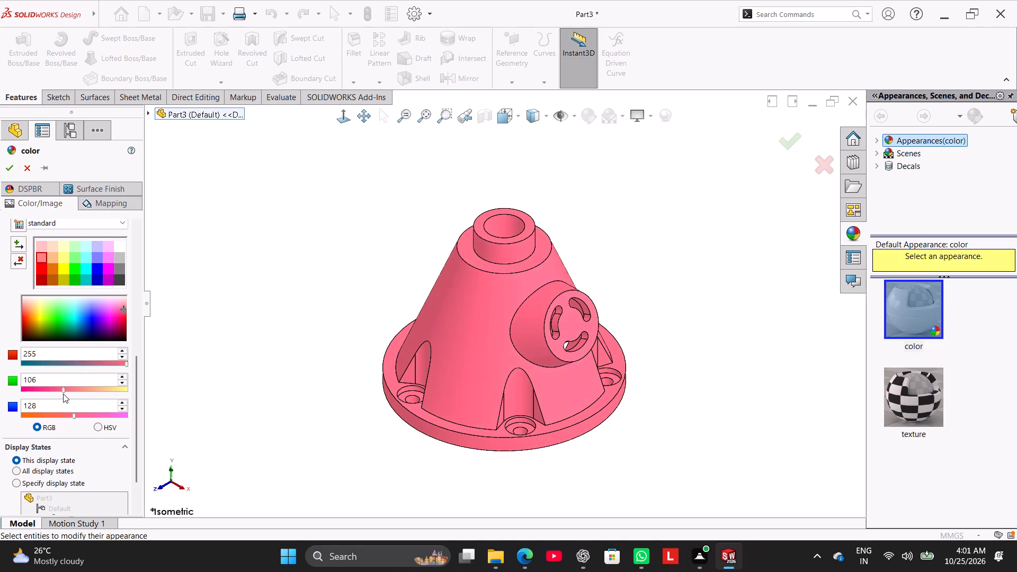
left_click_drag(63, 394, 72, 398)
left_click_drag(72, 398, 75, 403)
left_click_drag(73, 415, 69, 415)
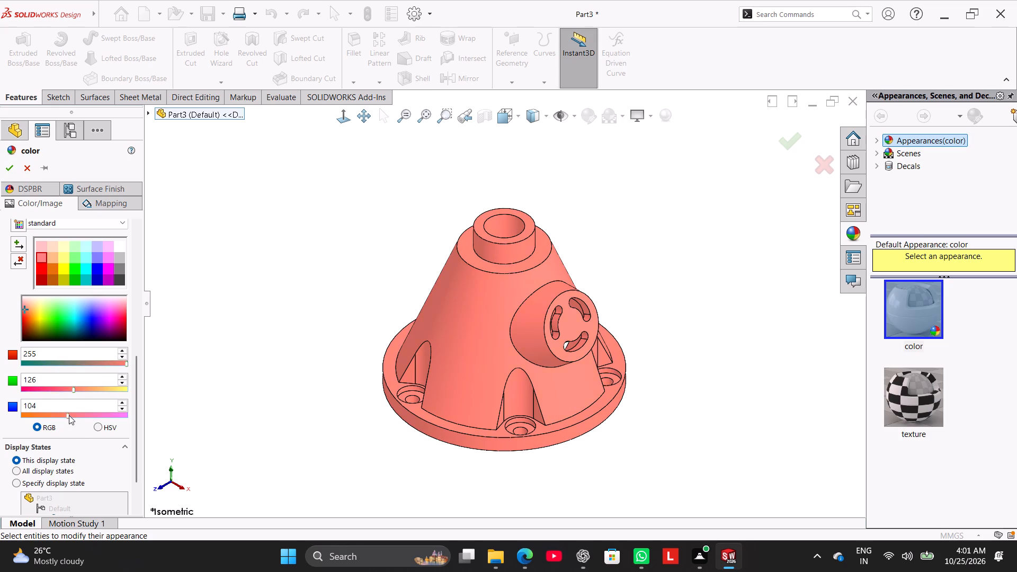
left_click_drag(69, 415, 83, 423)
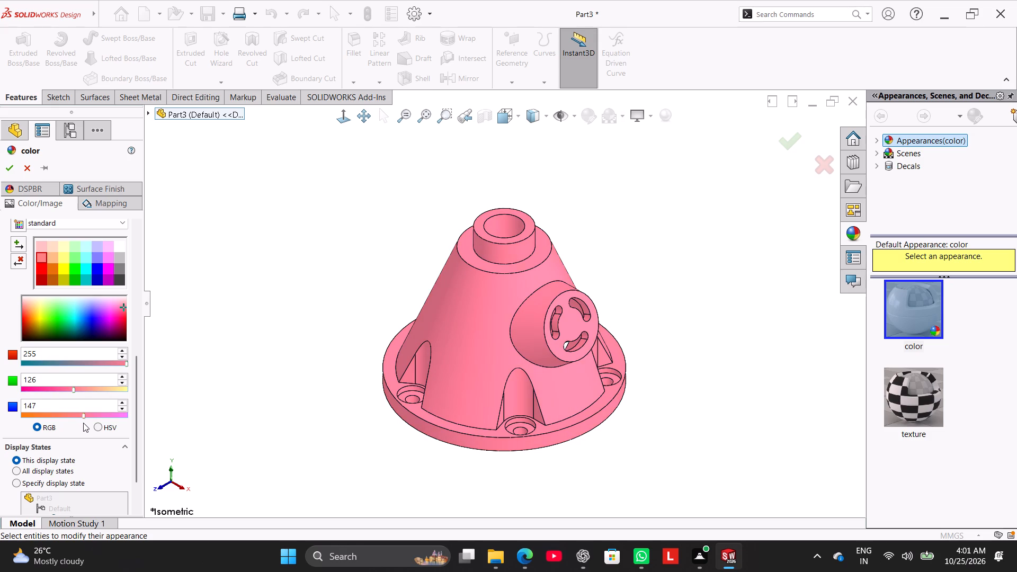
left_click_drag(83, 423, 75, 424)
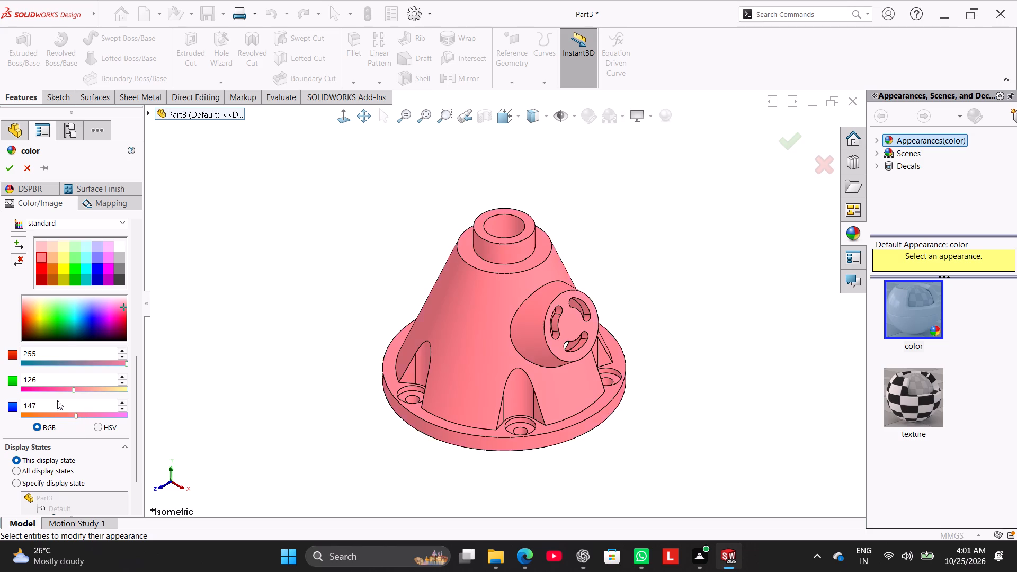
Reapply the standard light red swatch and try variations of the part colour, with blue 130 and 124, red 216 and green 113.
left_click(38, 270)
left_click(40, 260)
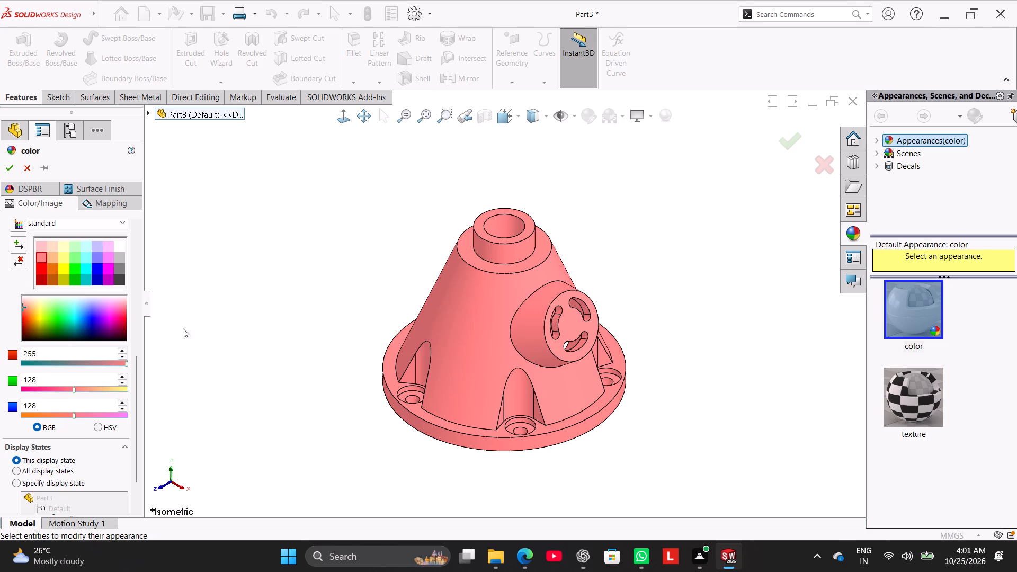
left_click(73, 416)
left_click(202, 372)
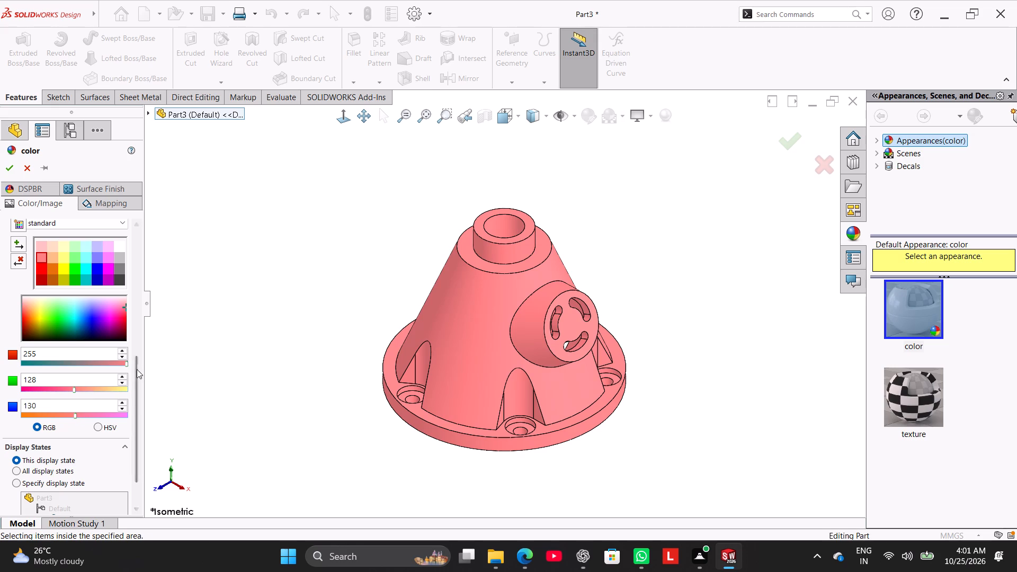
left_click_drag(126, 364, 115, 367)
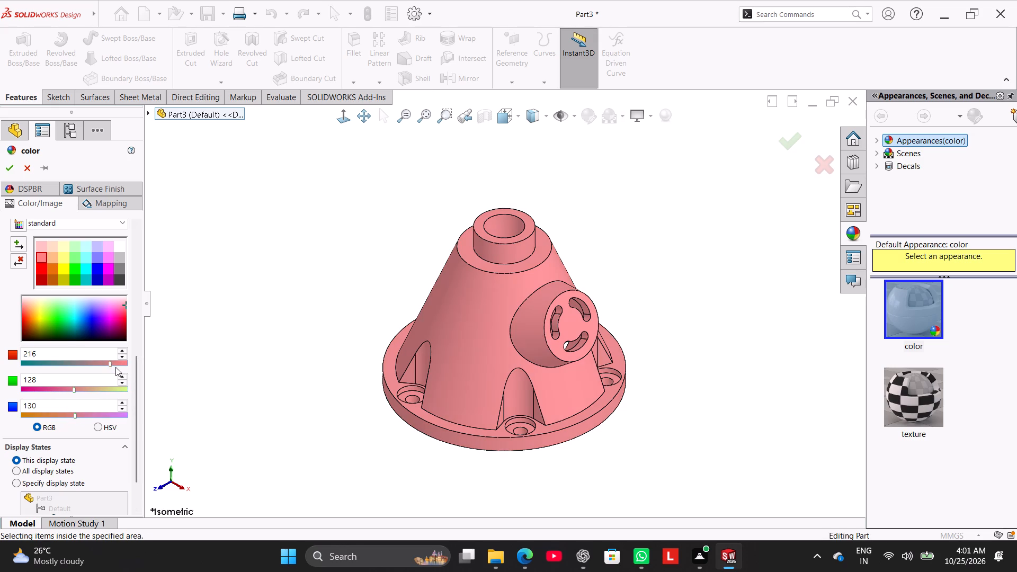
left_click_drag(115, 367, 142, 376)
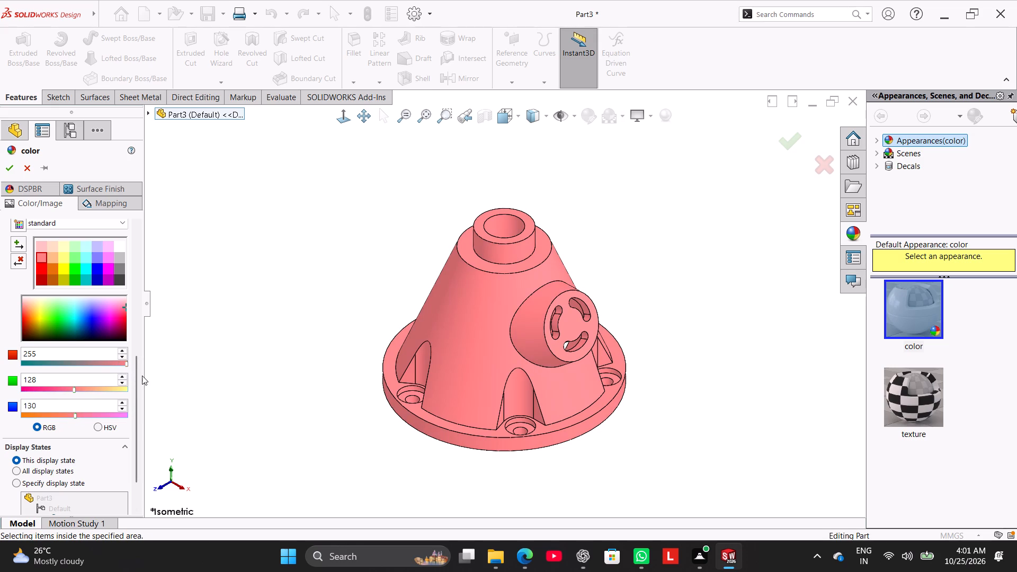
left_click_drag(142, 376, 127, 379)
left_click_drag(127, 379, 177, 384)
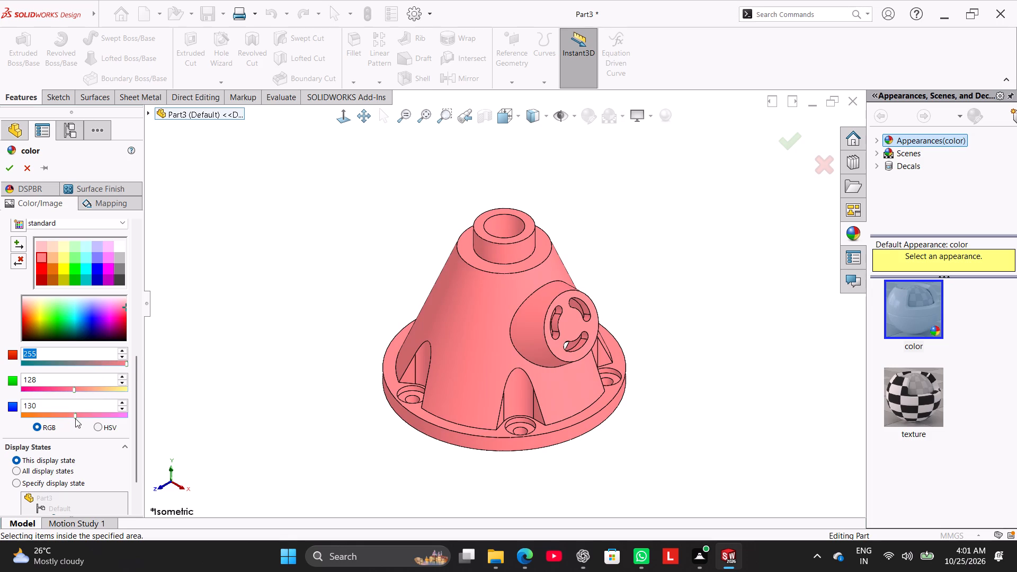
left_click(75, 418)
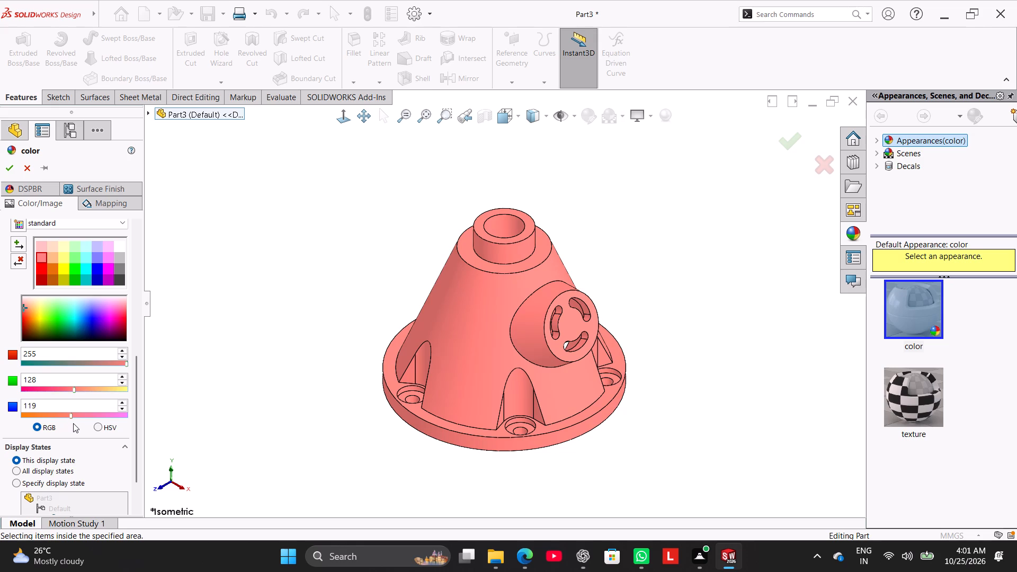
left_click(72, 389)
Choose the standard light red swatch, RGB 255, 128, 128, for the part and accept the appearance.
left_click(39, 261)
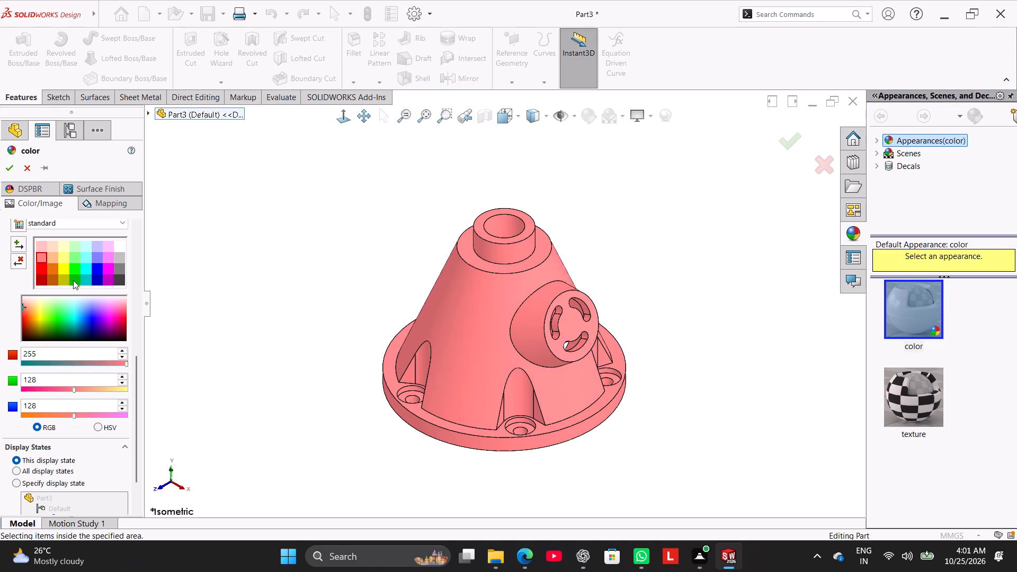
left_click(6, 166)
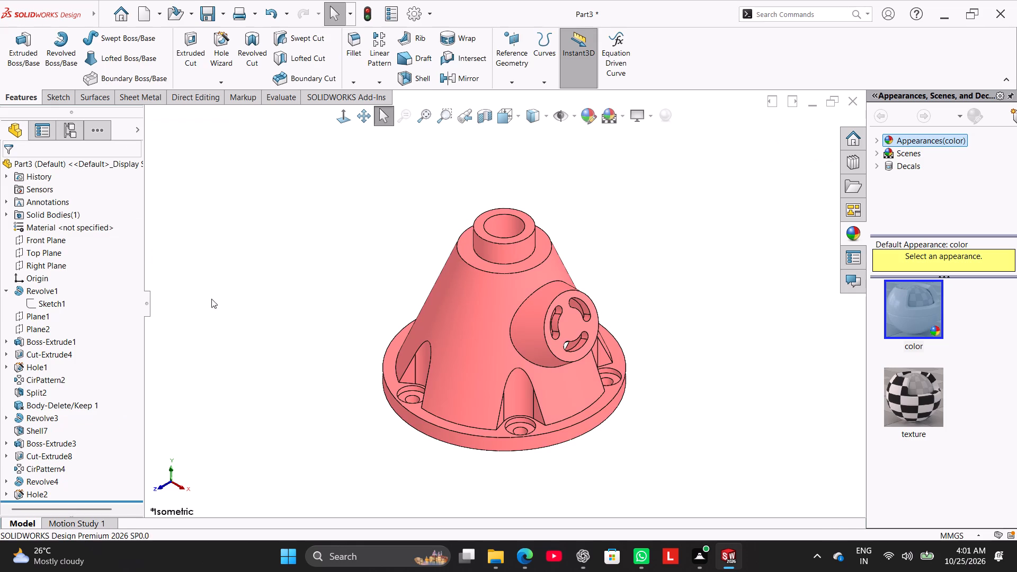
Save the part as Tapered Ribbed Flange Housing, in SOLIDWORKS Part format, in the Worked folder.
right_click_drag(231, 319, 297, 273)
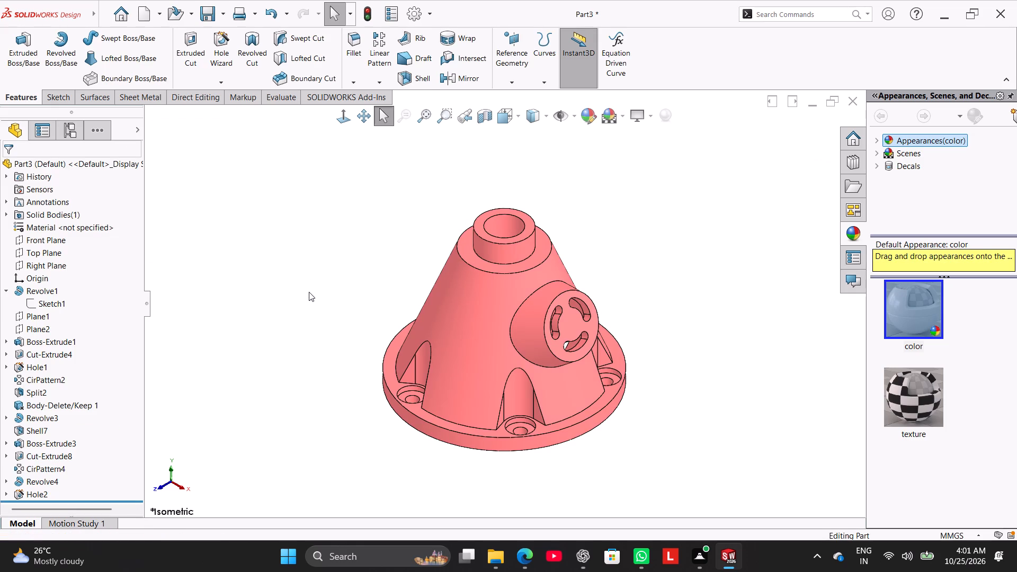
left_click(220, 15)
left_click(236, 46)
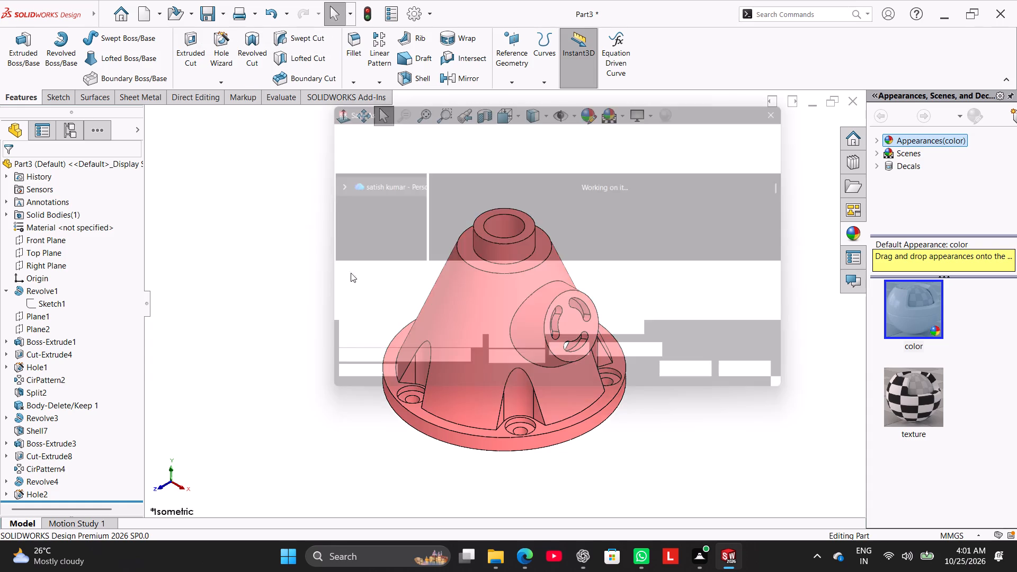
key("ctrl+v")
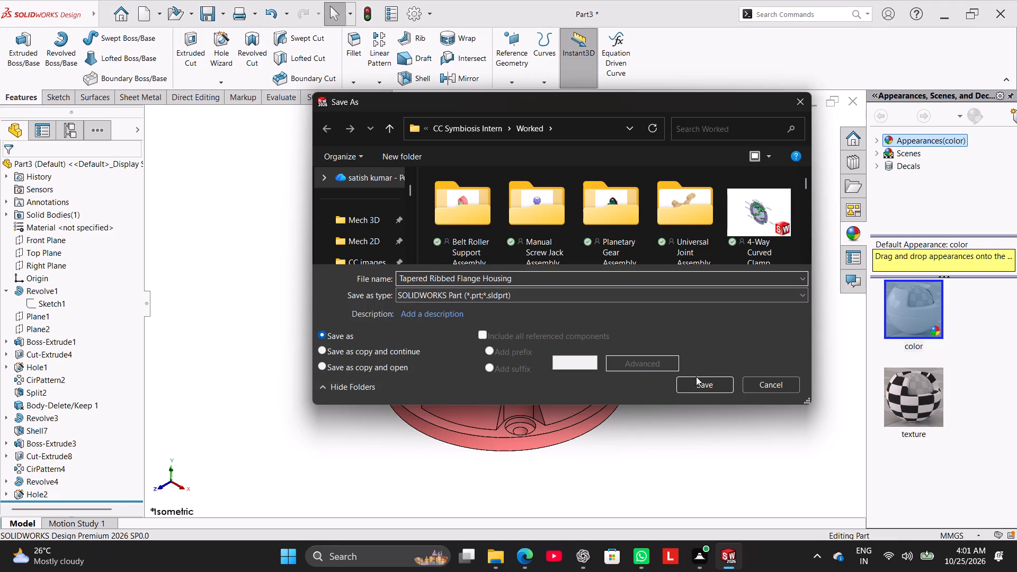
left_click(703, 384)
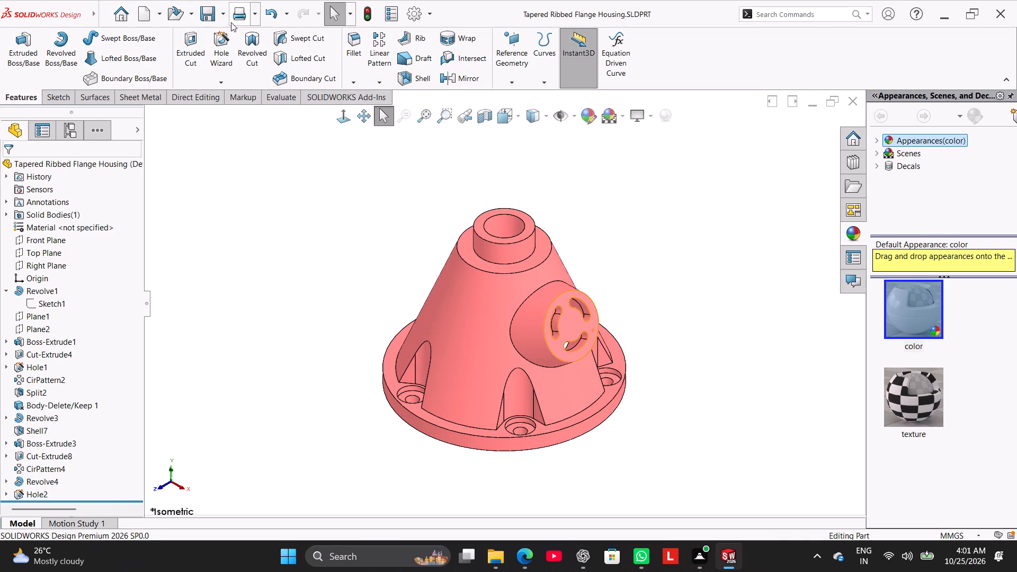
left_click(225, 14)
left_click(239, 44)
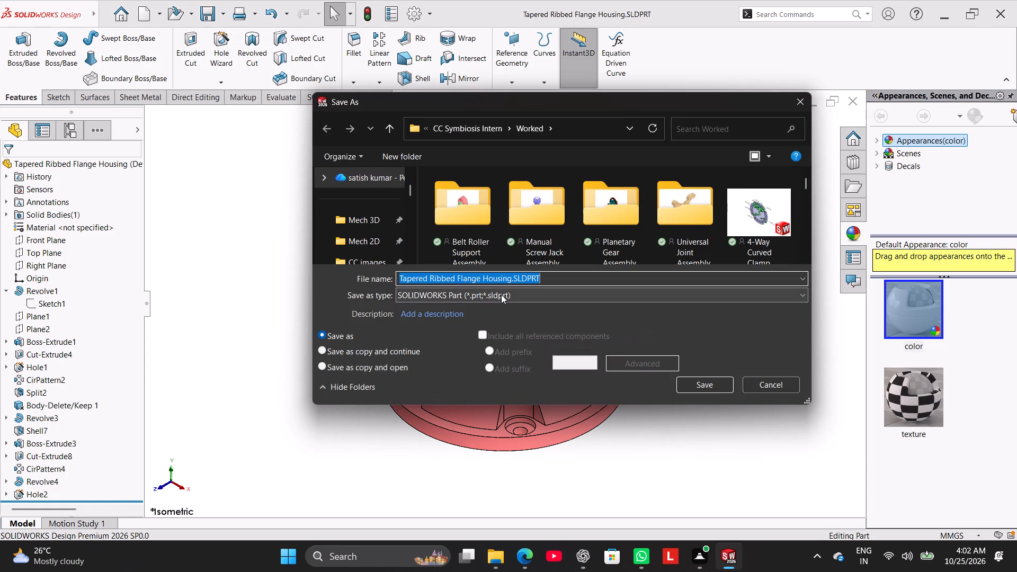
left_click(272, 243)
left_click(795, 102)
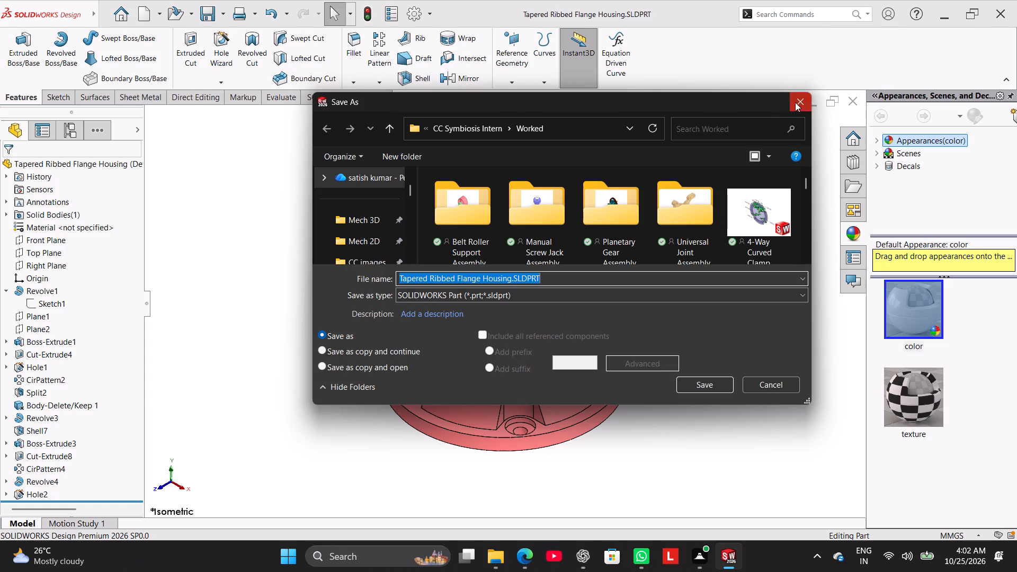
Save a PDF copy of the part as Tapered Ribbed Flange Housing.pdf in the Worked folder.
left_click(226, 14)
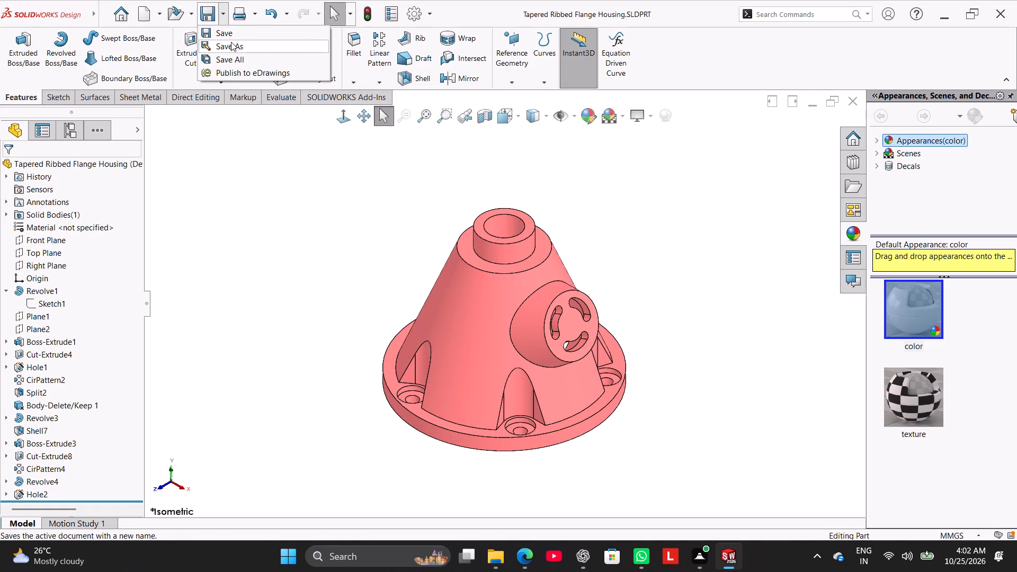
left_click(234, 44)
left_click(645, 298)
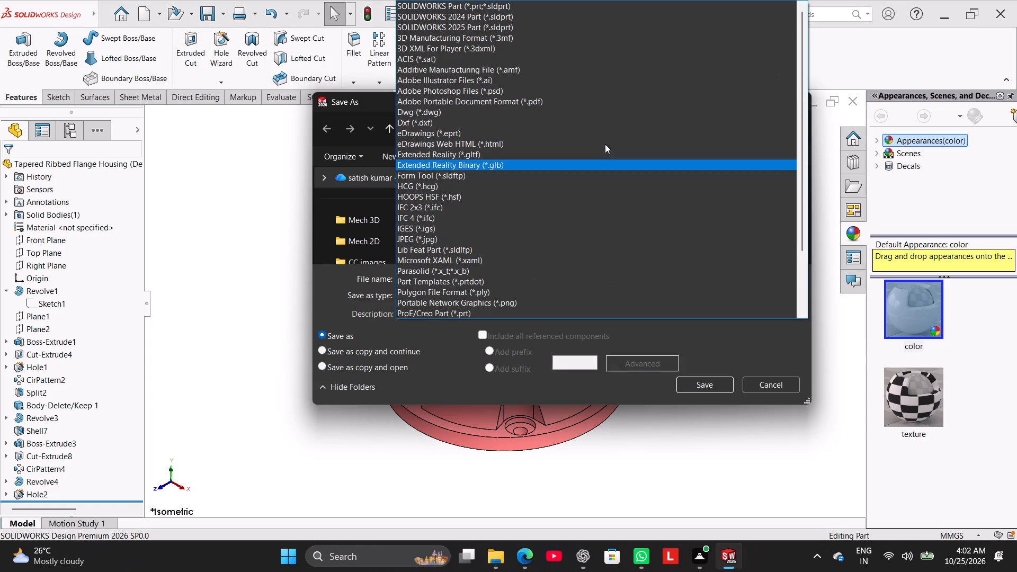
left_click(608, 101)
left_click(709, 408)
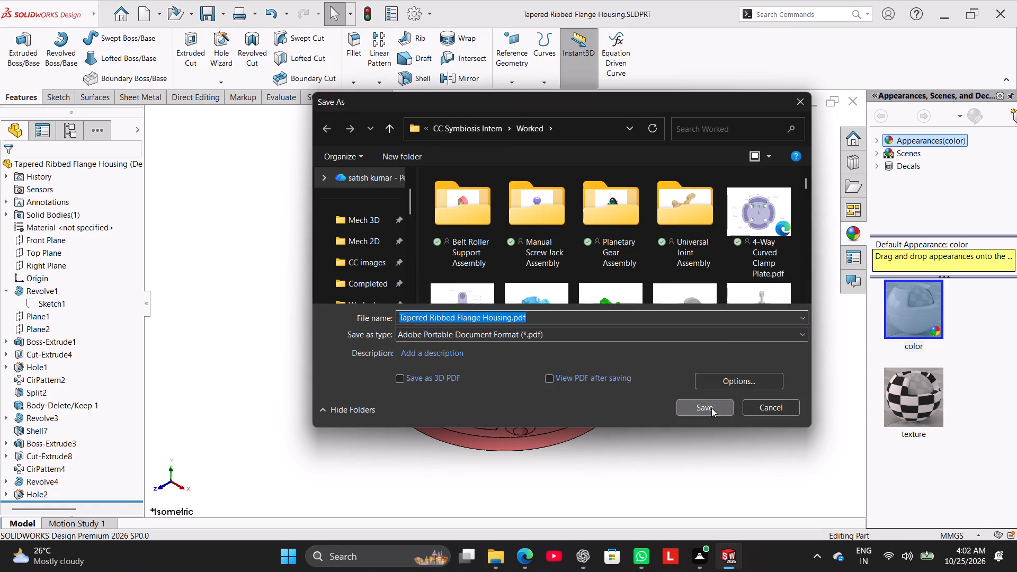
right_click(357, 211)
left_click(305, 207)
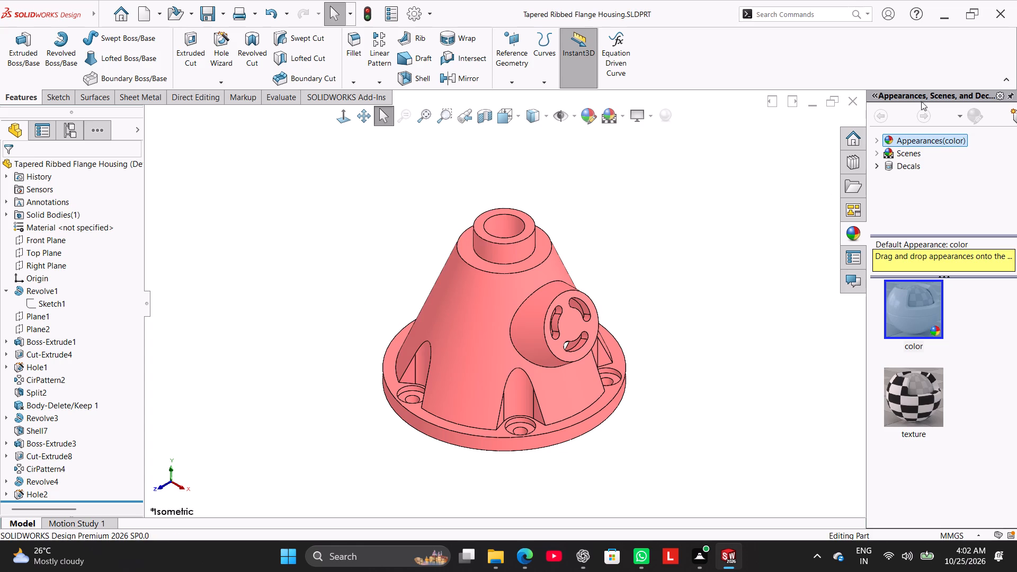
Close the Tapered Ribbed Flange Housing part document.
left_click(849, 104)
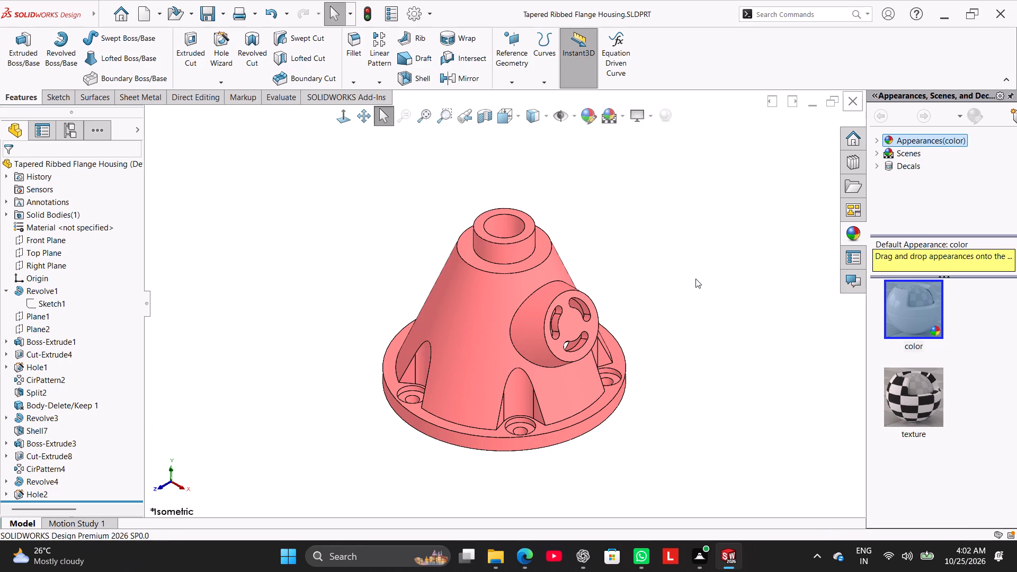